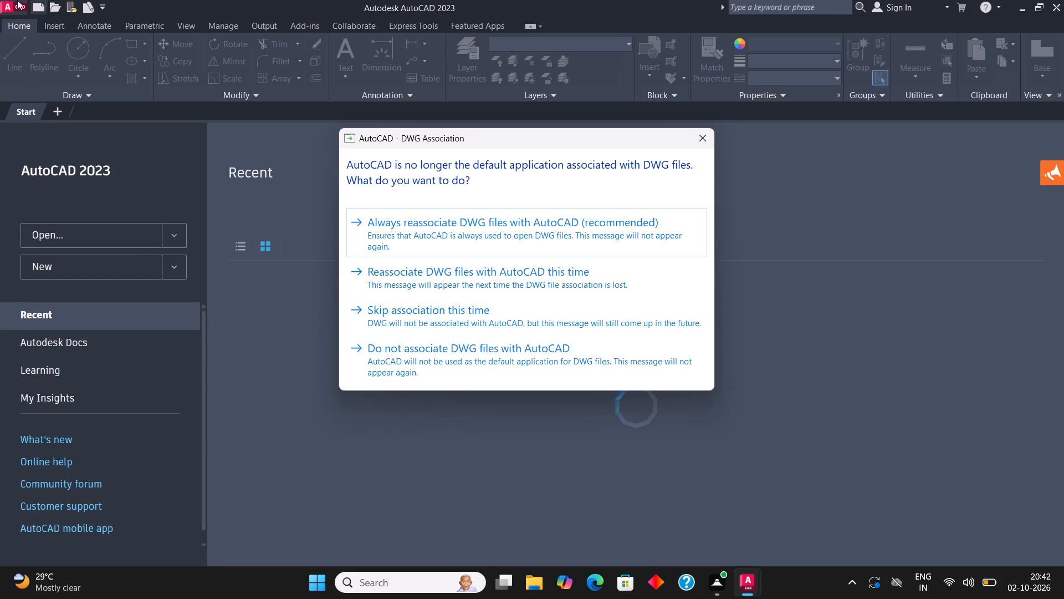
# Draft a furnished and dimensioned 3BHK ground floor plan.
# Dismiss the DWG file association prompt and start a new drawing.
pyautogui.click(710, 135)
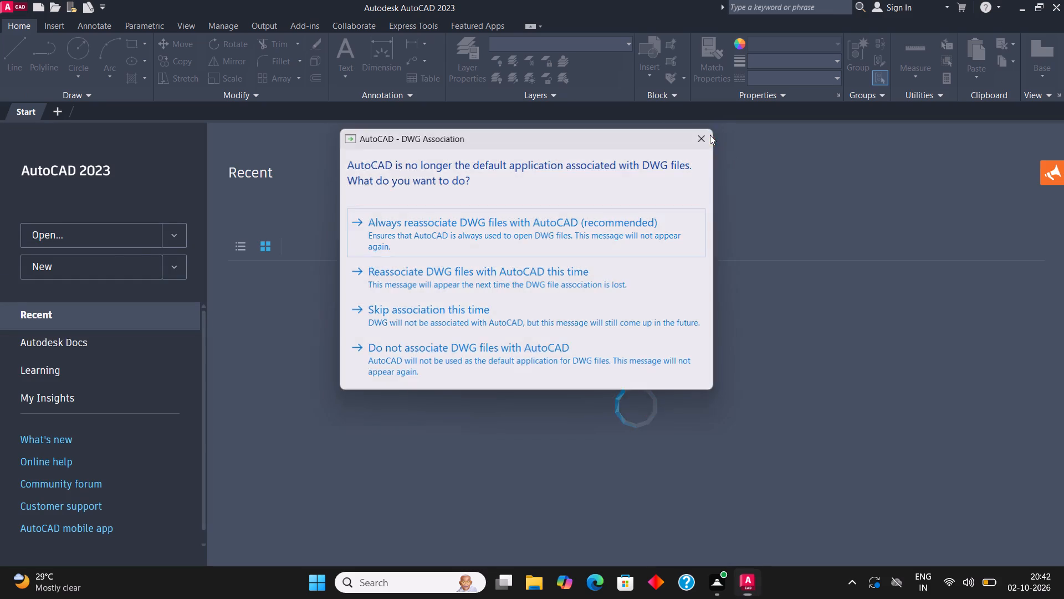
pyautogui.click(114, 263)
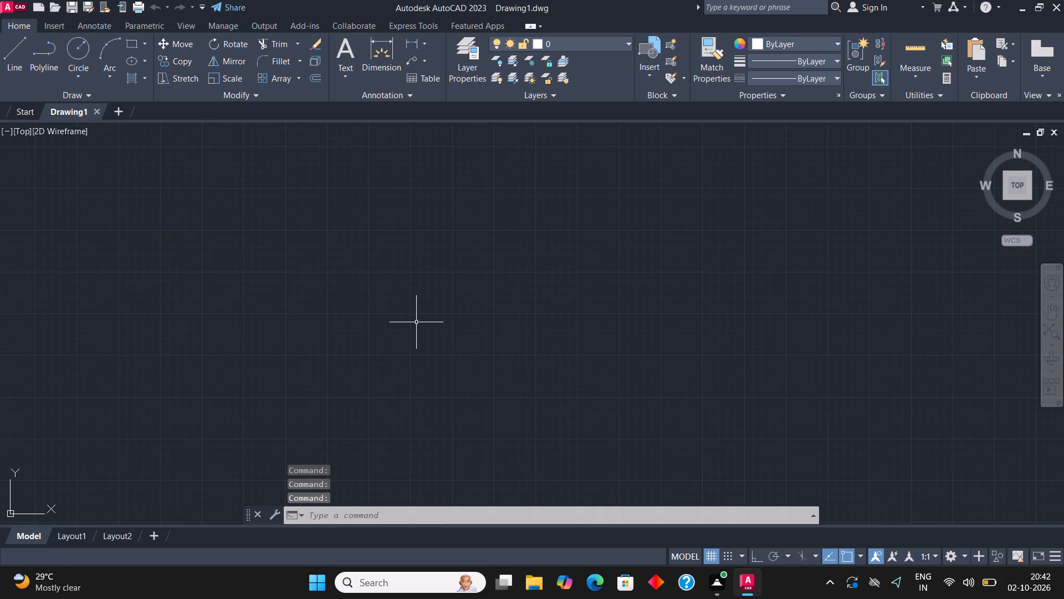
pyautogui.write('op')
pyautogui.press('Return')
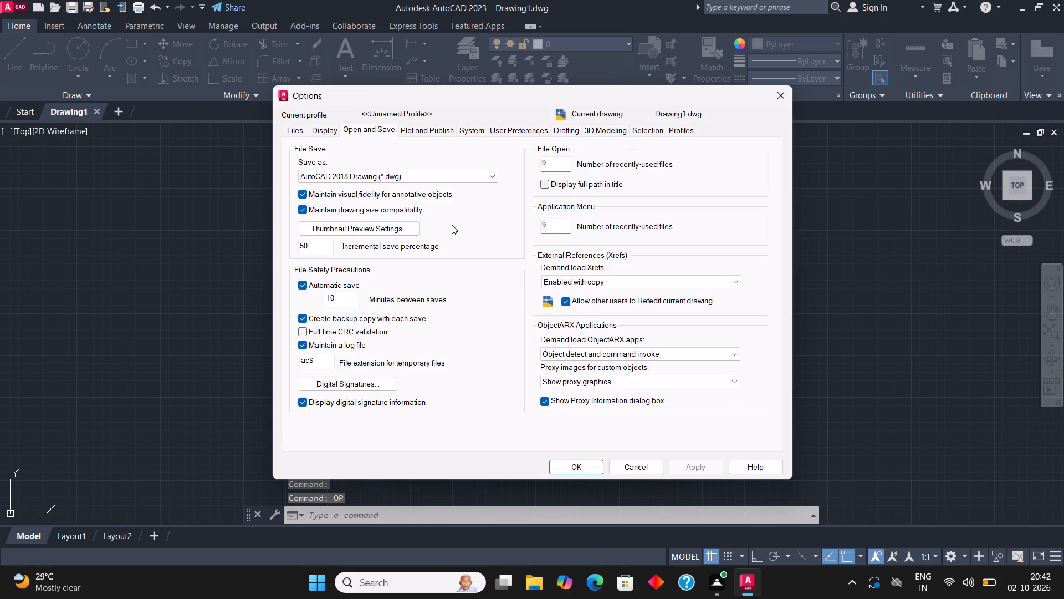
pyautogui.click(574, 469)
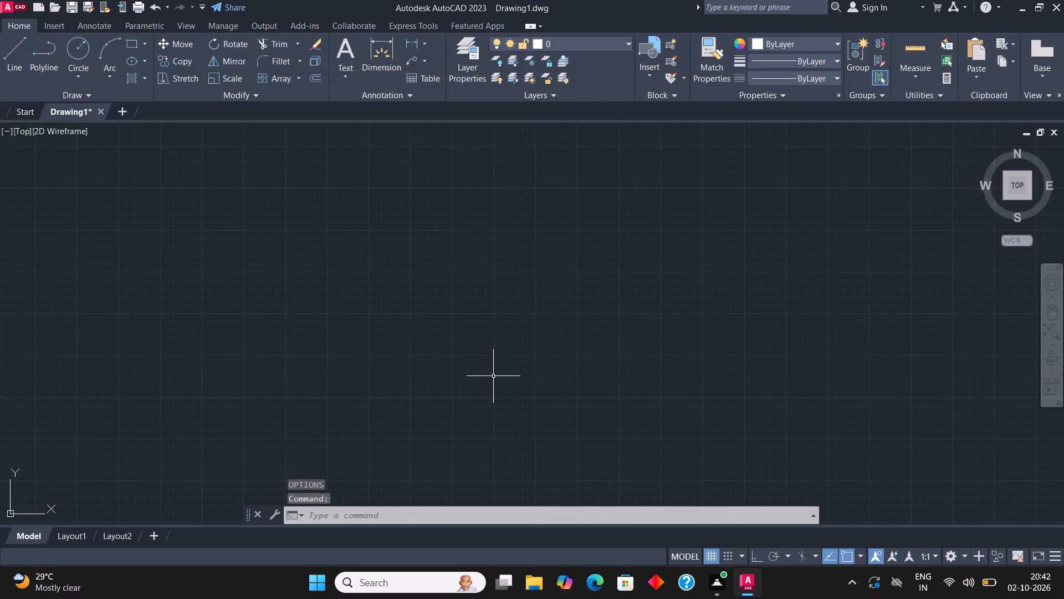
# Configure the drawing units to Architectural length with 0'-0" precision and an insertion scale in inches.
pyautogui.write('un')
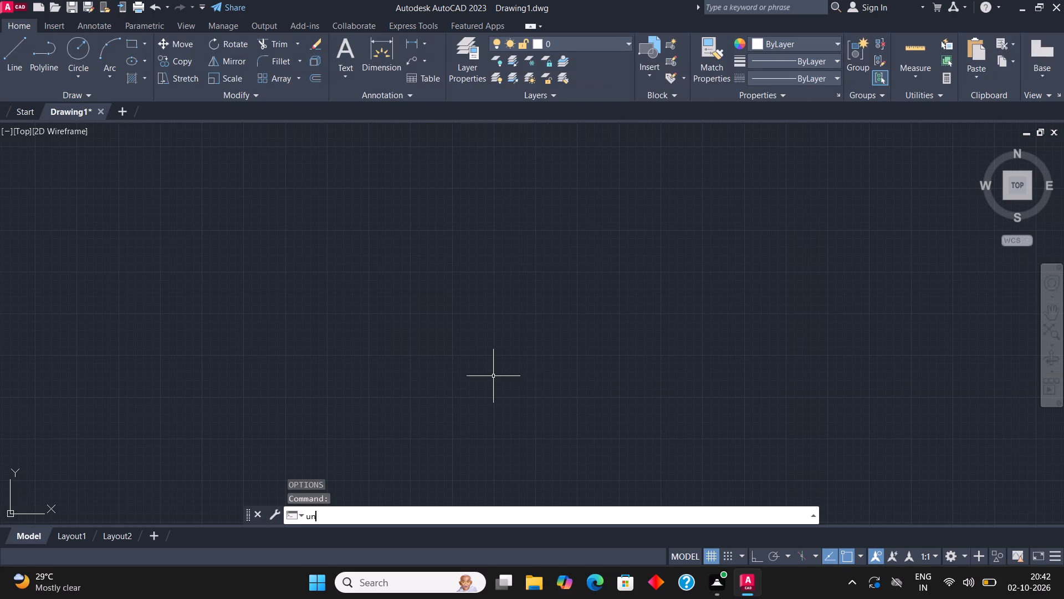
pyautogui.press('Return')
pyautogui.click(500, 190)
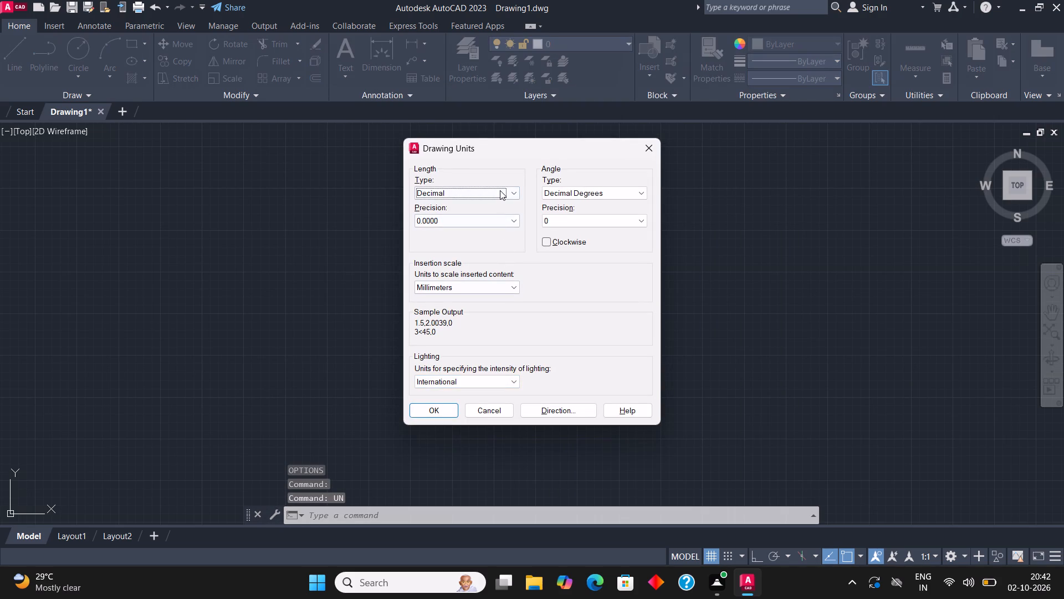
pyautogui.click(470, 204)
pyautogui.click(472, 215)
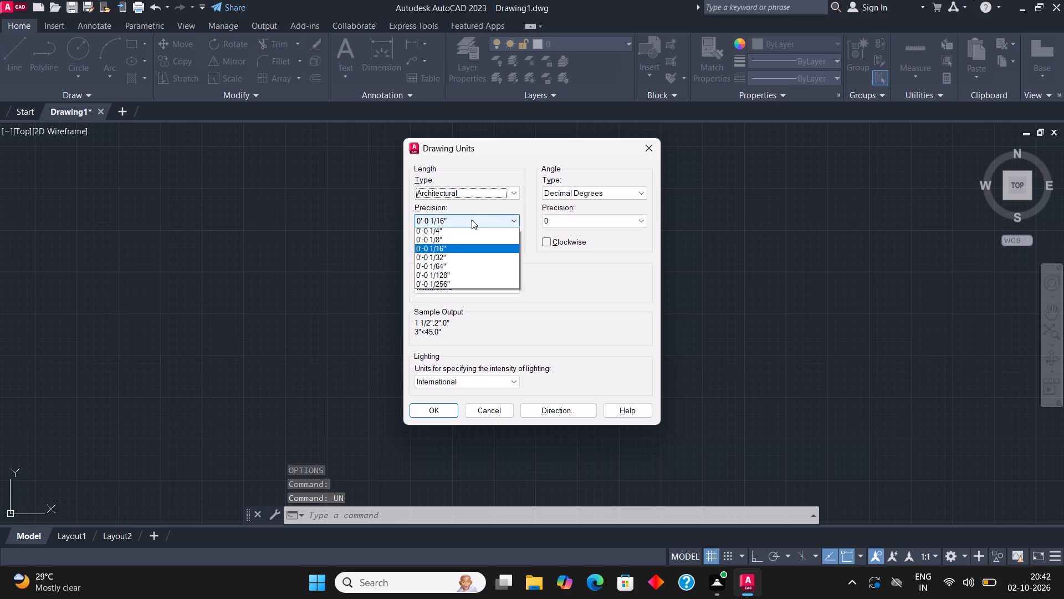
pyautogui.click(467, 231)
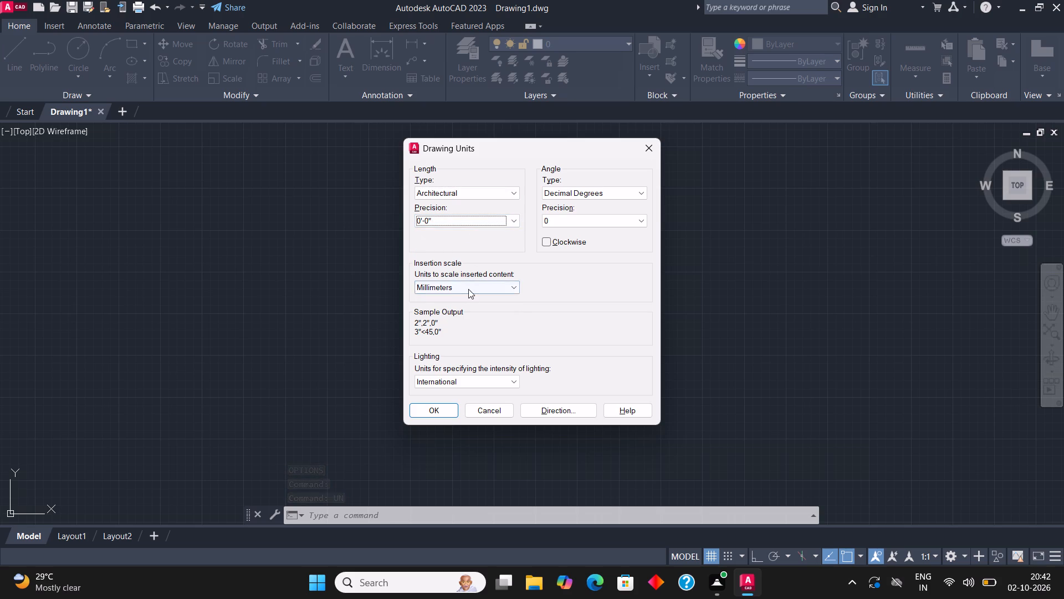
pyautogui.click(468, 289)
pyautogui.click(460, 306)
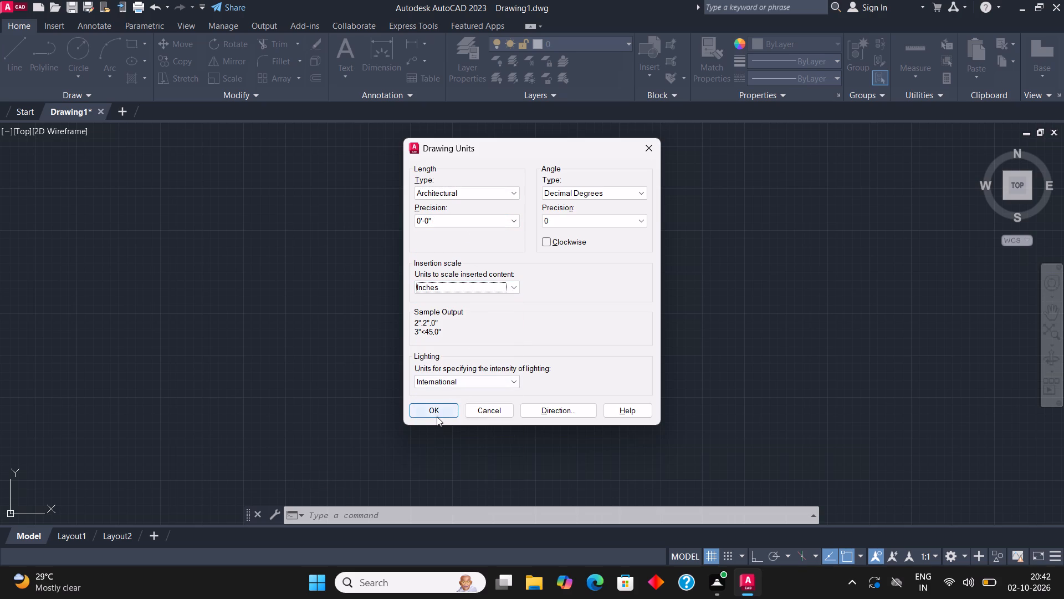
pyautogui.click(437, 417)
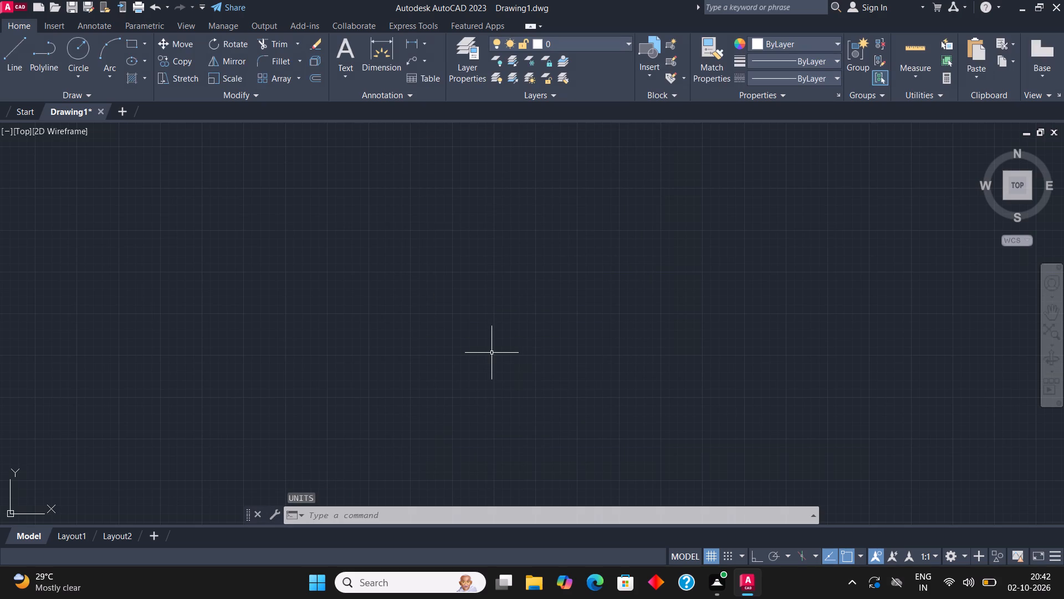
# Modify the ISO-25 dimension style's primary units to Architectural format with 0'-0" precision.
pyautogui.write('dim')
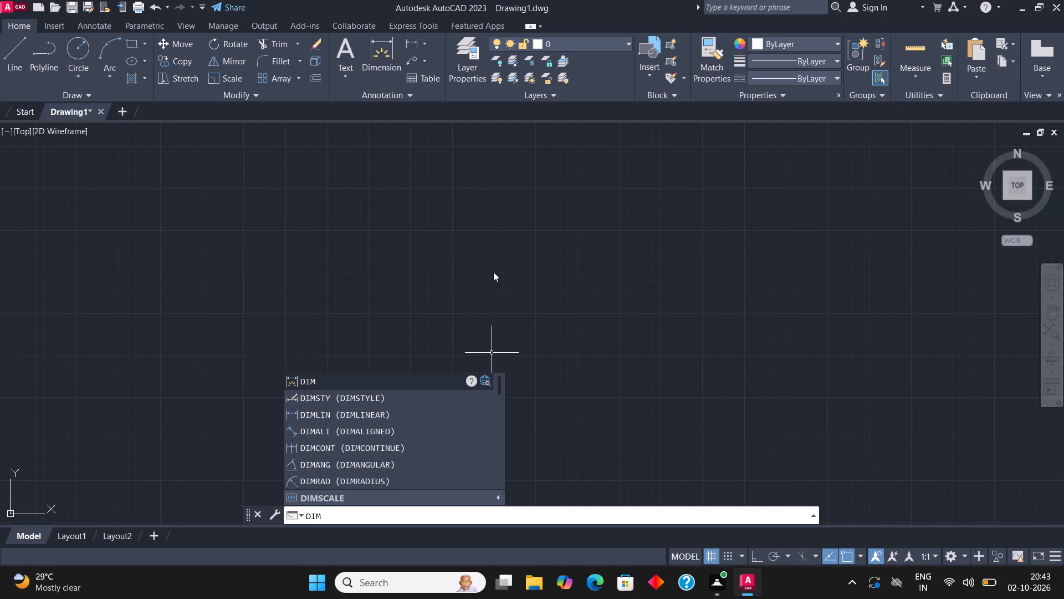
pyautogui.click(390, 399)
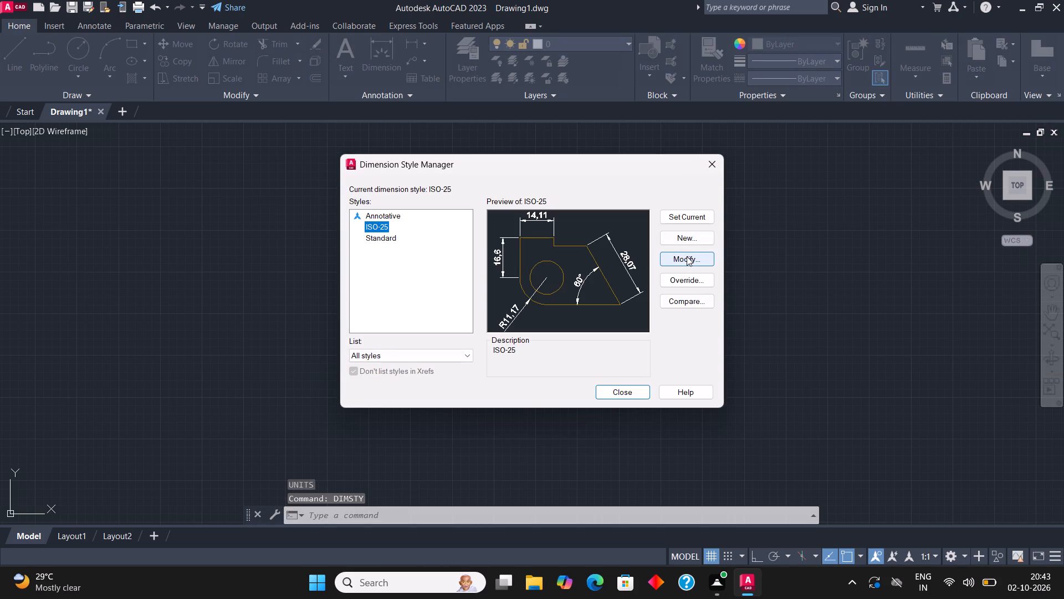
pyautogui.click(687, 256)
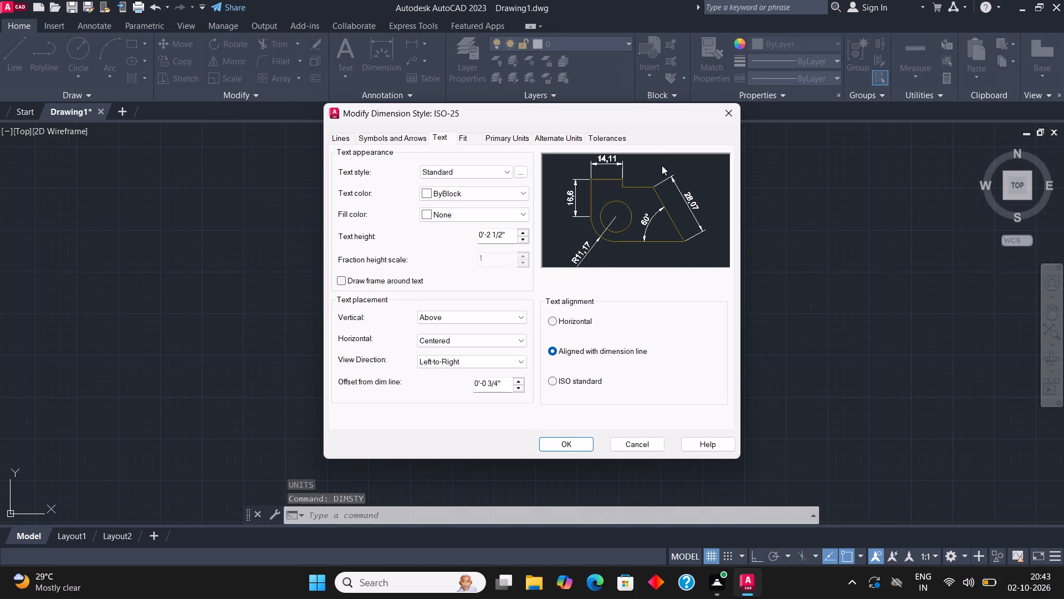
pyautogui.click(499, 134)
pyautogui.click(484, 166)
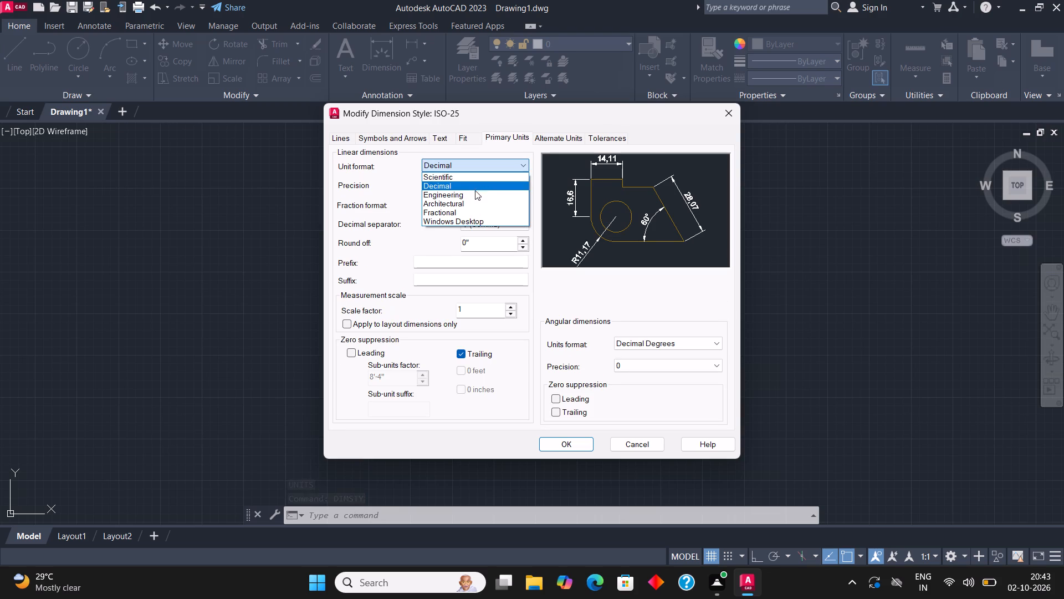
pyautogui.click(472, 203)
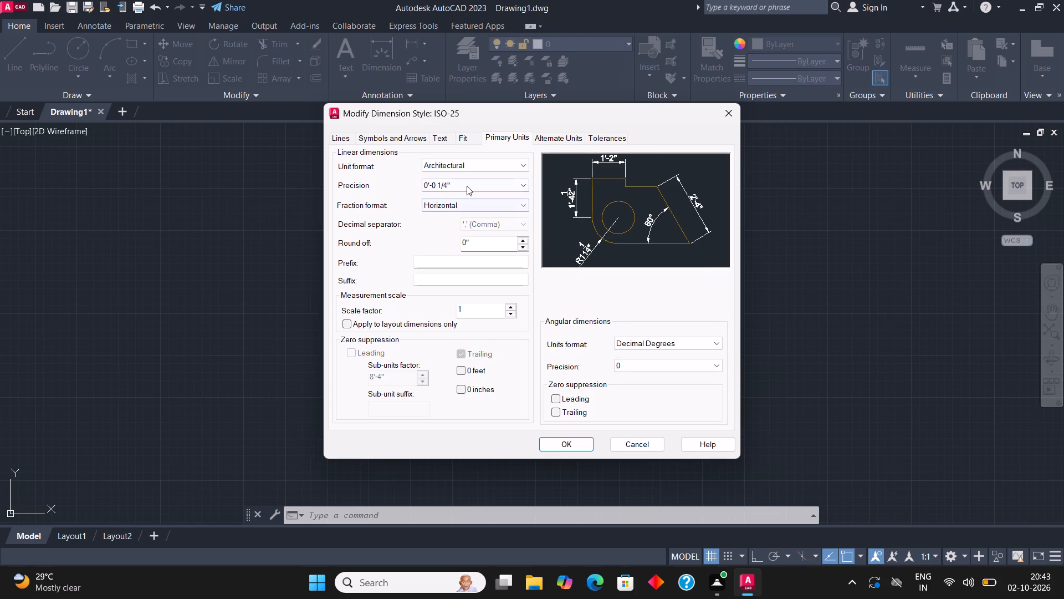
pyautogui.click(467, 186)
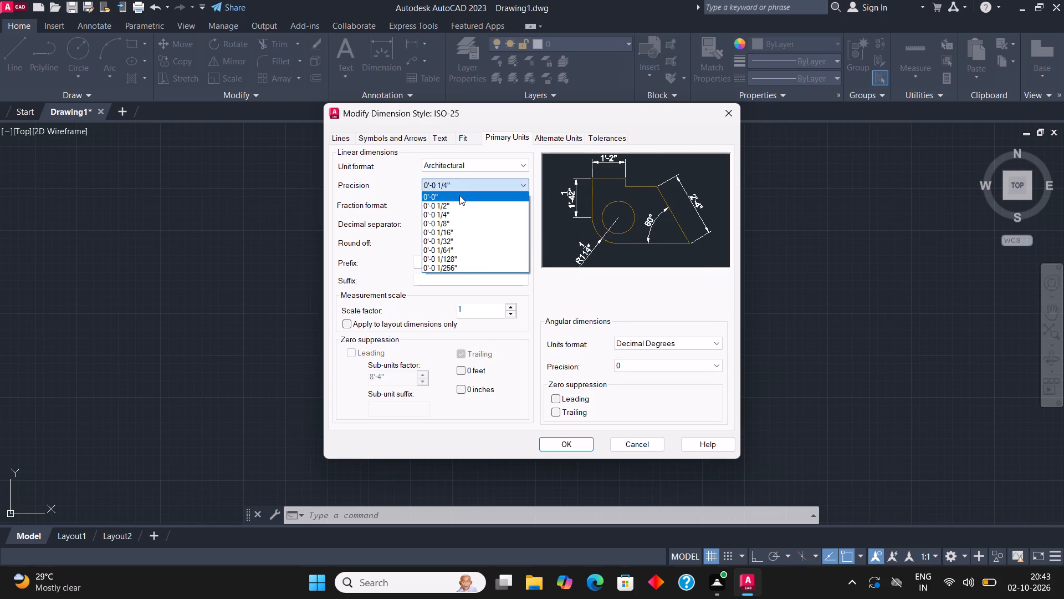
pyautogui.click(459, 195)
# Set the ISO-25 dimension text height to 10" and make the style current.
pyautogui.click(437, 136)
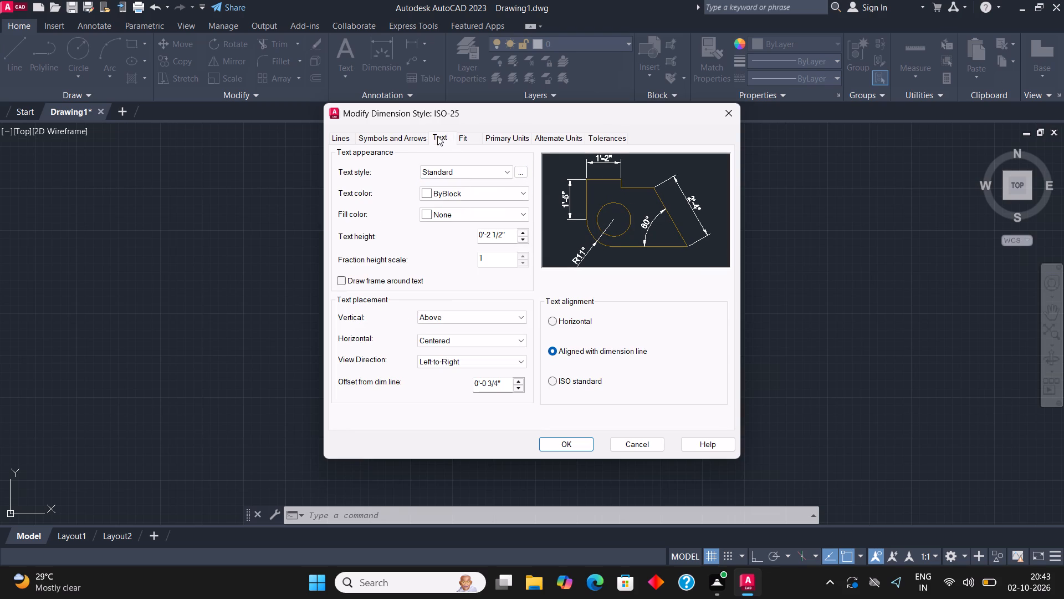
pyautogui.moveTo(508, 231); pyautogui.dragTo(443, 229)
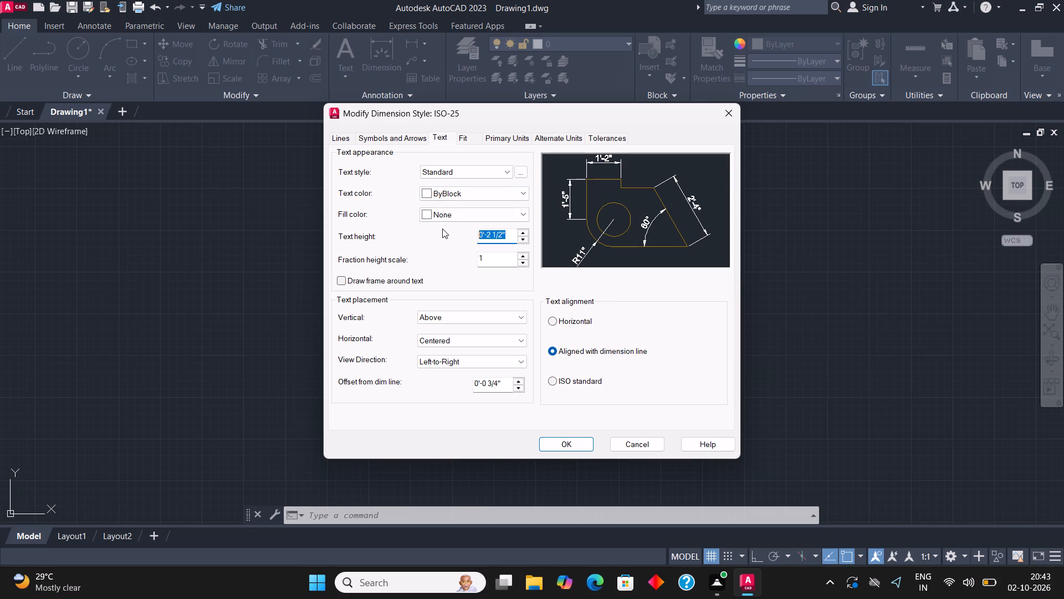
pyautogui.write('10"')
pyautogui.click(570, 446)
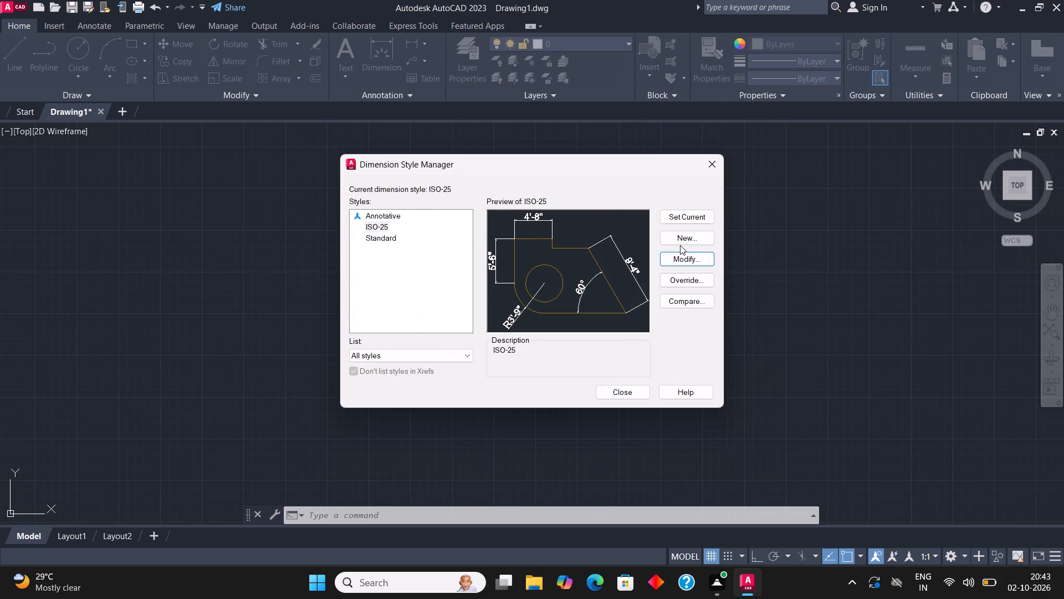
pyautogui.click(688, 217)
pyautogui.click(625, 395)
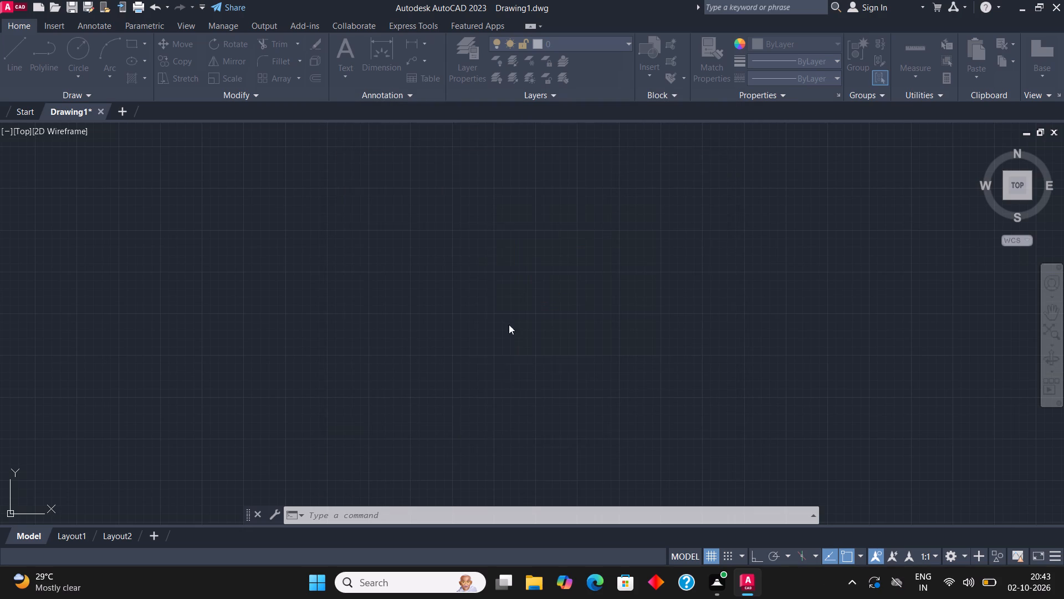
# Draw a closed rectangular outline 45' wide and 35' high with orthogonal lines.
pyautogui.moveTo(436, 299); pyautogui.dragTo(612, 374, button='middle')
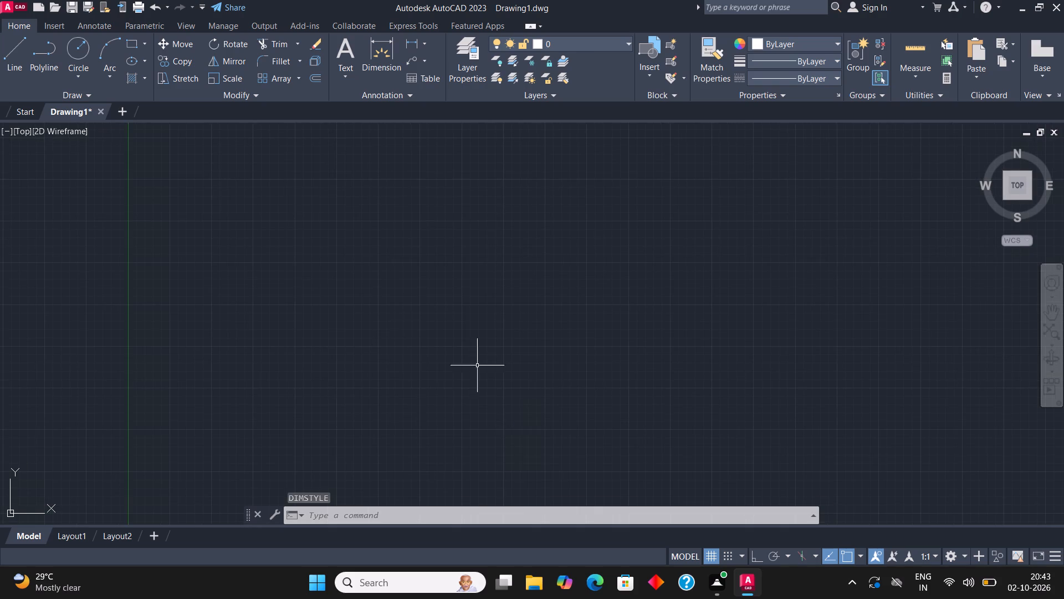
pyautogui.moveTo(406, 326); pyautogui.dragTo(417, 359, button='middle')
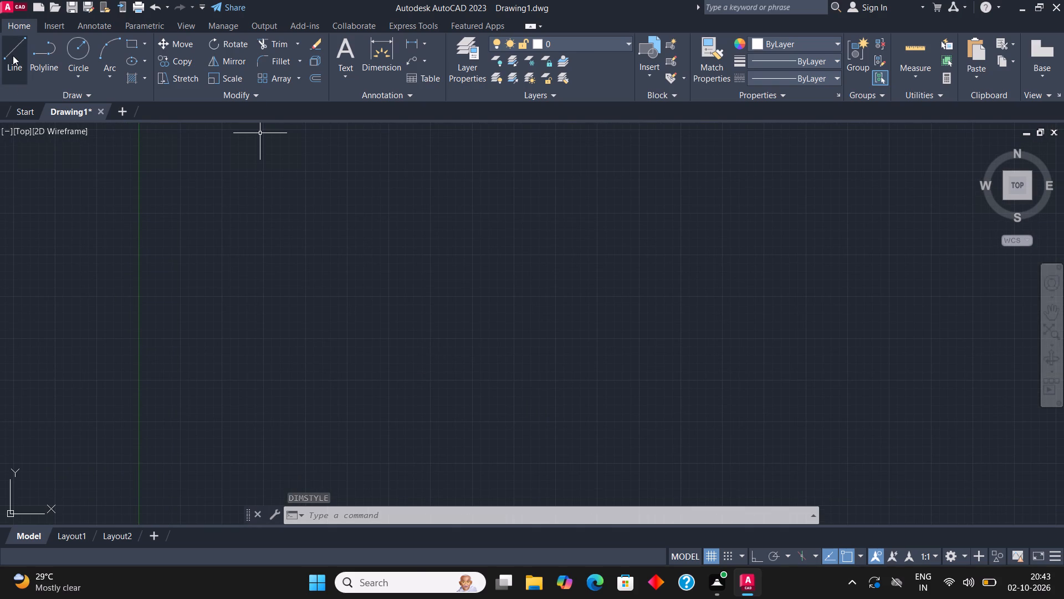
pyautogui.click(13, 55)
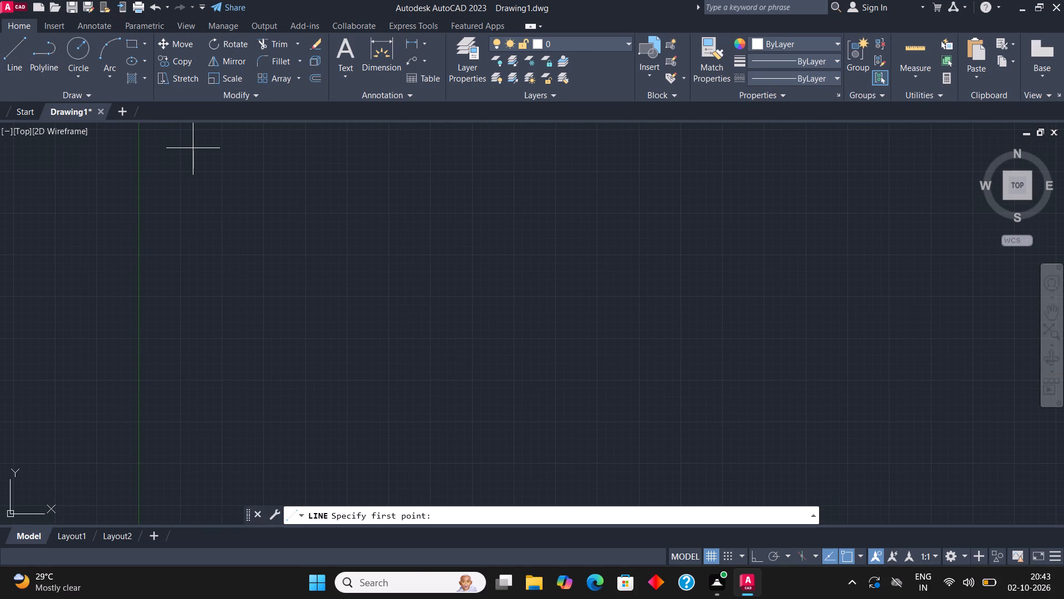
pyautogui.scroll(-1, 289, 300)
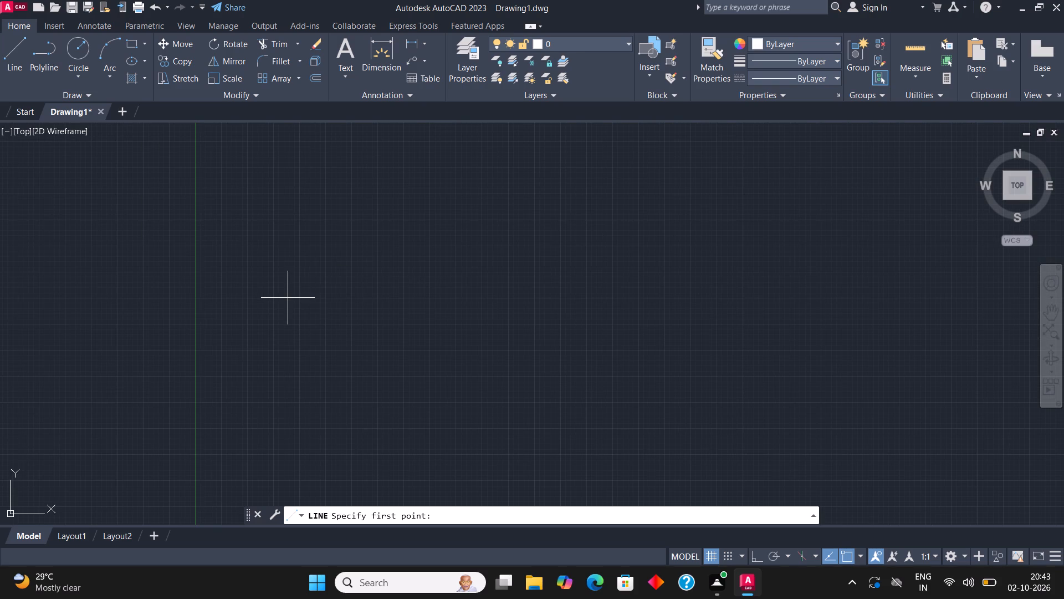
pyautogui.click(375, 301)
pyautogui.press('F8')
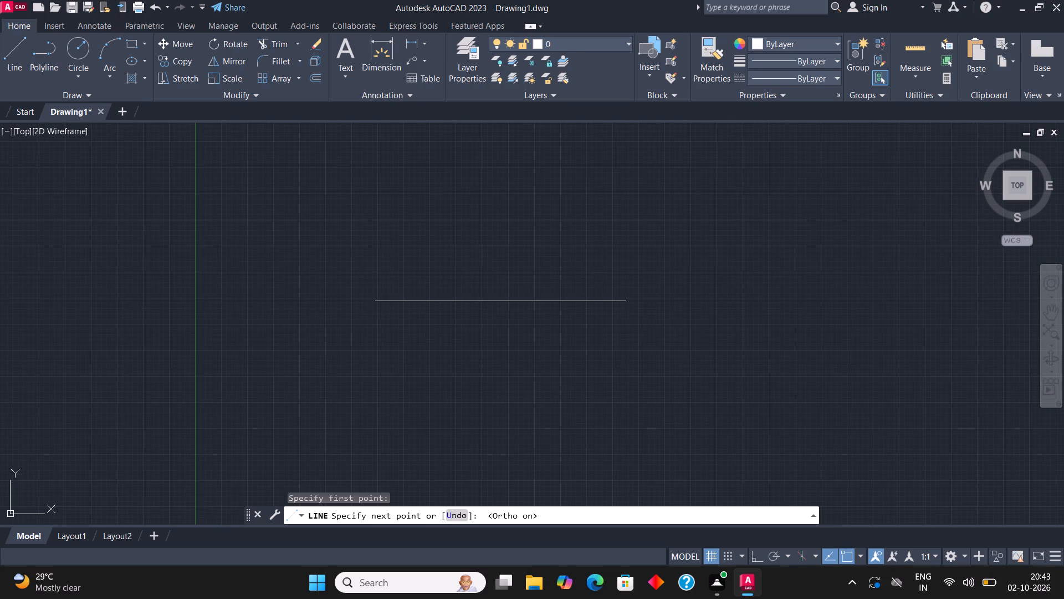
pyautogui.write("45'")
pyautogui.press('Return')
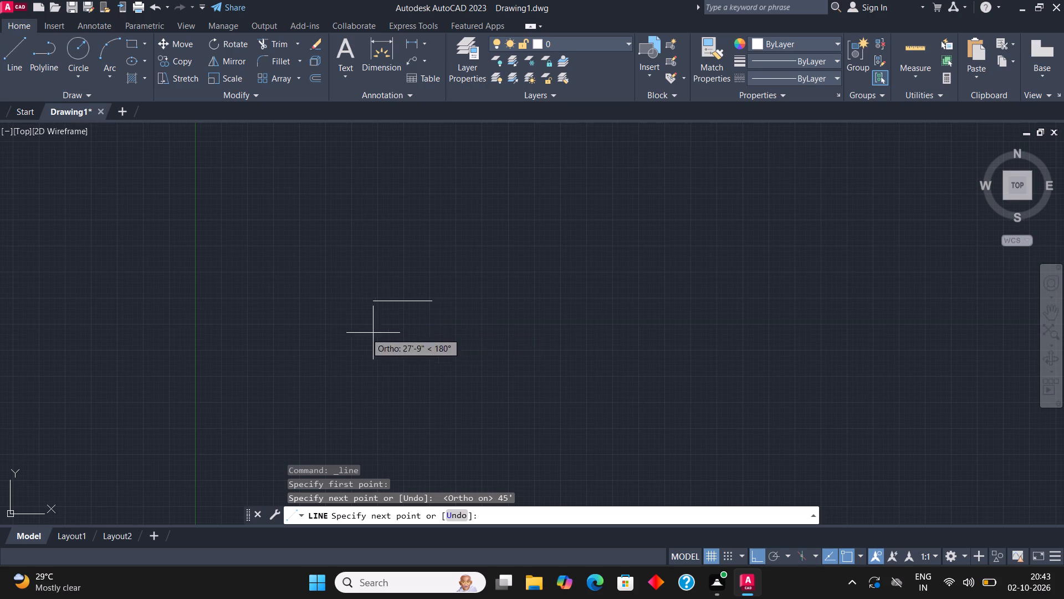
pyautogui.moveTo(442, 341); pyautogui.dragTo(579, 323, button='middle')
pyautogui.scroll(2, 544, 303)
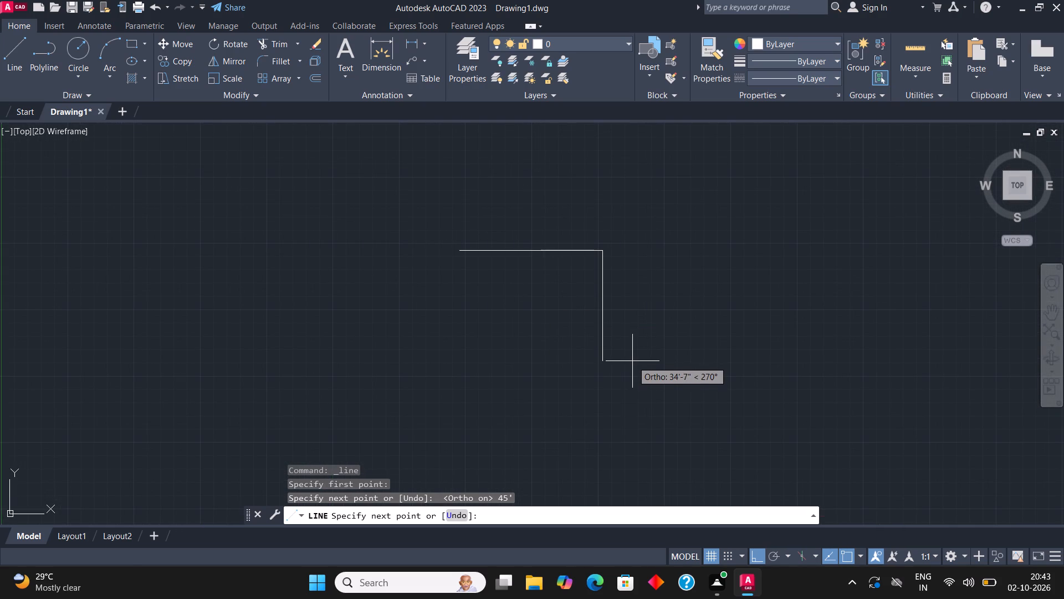
pyautogui.write("35'")
pyautogui.press('Return')
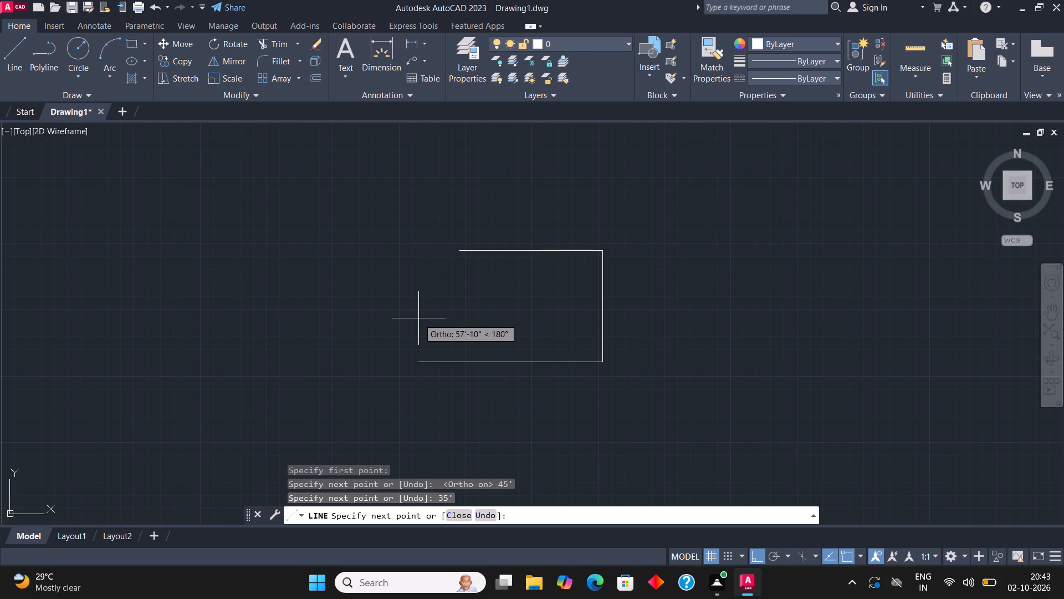
pyautogui.write("45'")
pyautogui.press('Return')
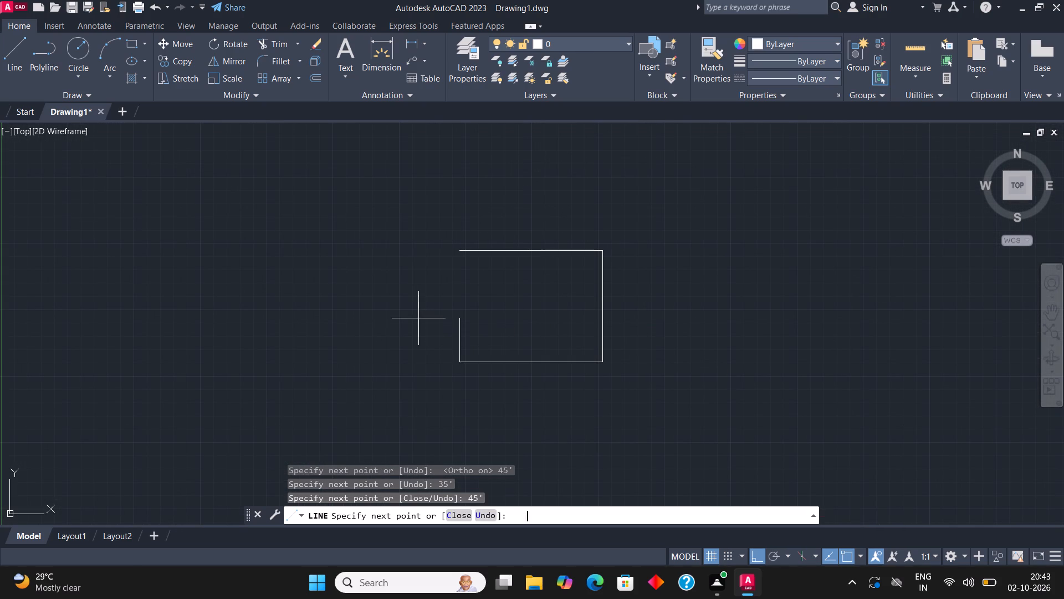
pyautogui.click(459, 253)
pyautogui.press('Escape')
# Draw a rectangle over the 45' by 35' outline, from its upper-left corner to its lower-right corner.
pyautogui.moveTo(507, 308); pyautogui.dragTo(574, 320, button='middle')
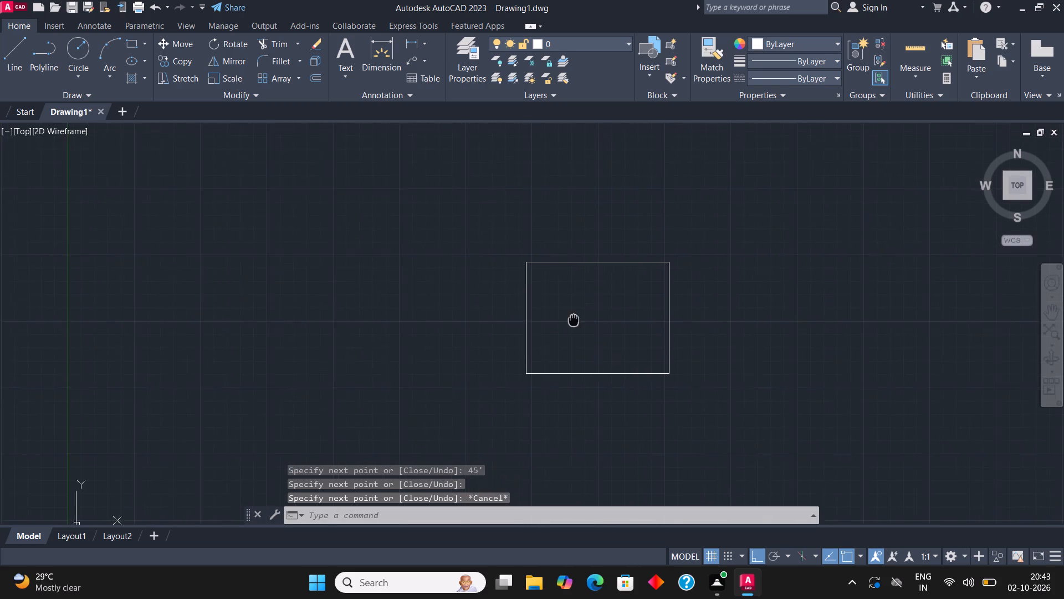
pyautogui.moveTo(574, 320); pyautogui.dragTo(541, 325, button='middle')
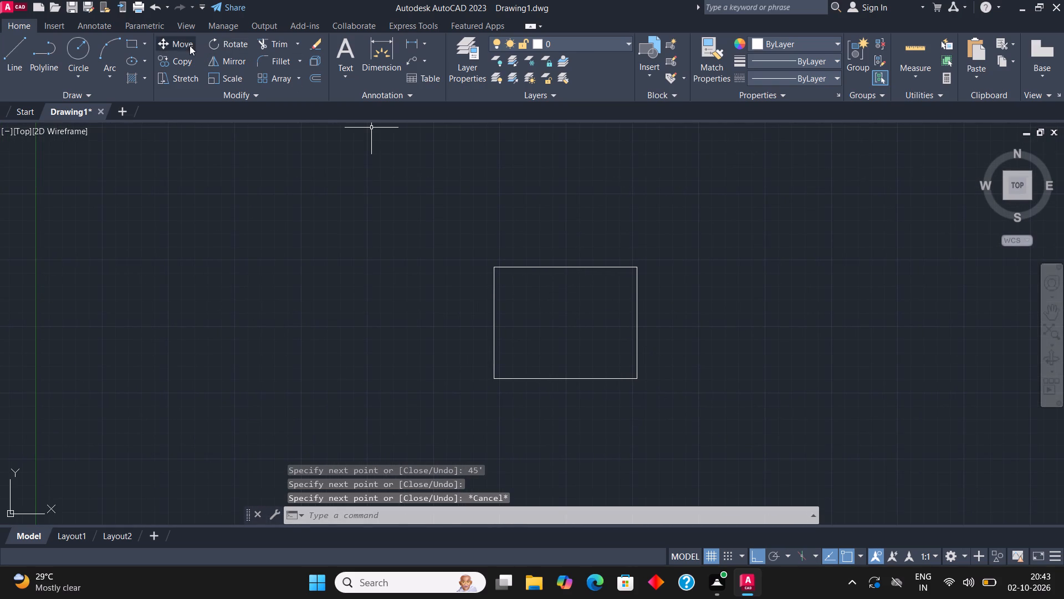
pyautogui.click(129, 46)
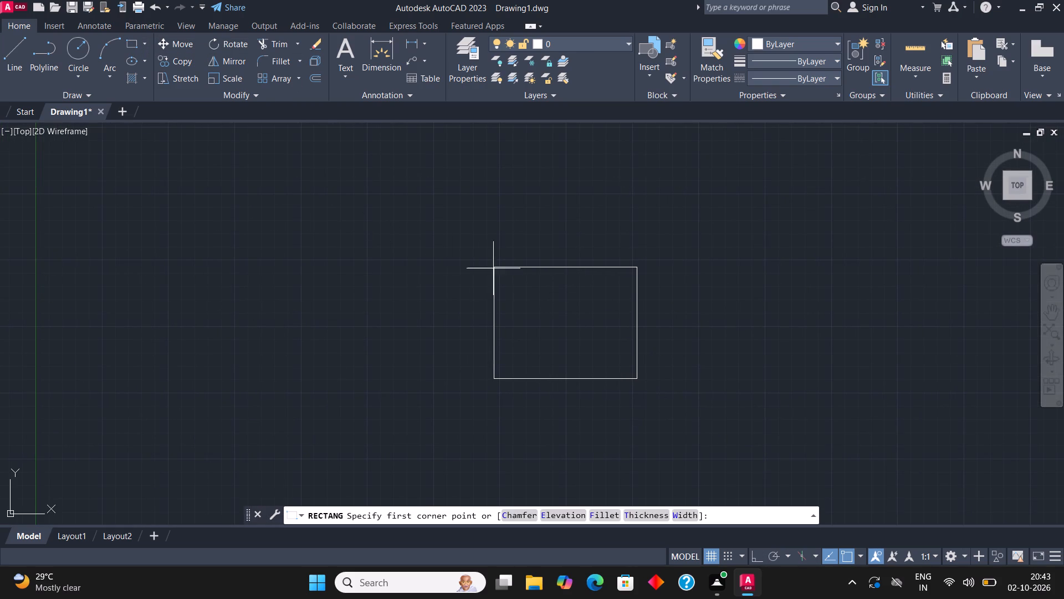
pyautogui.click(489, 267)
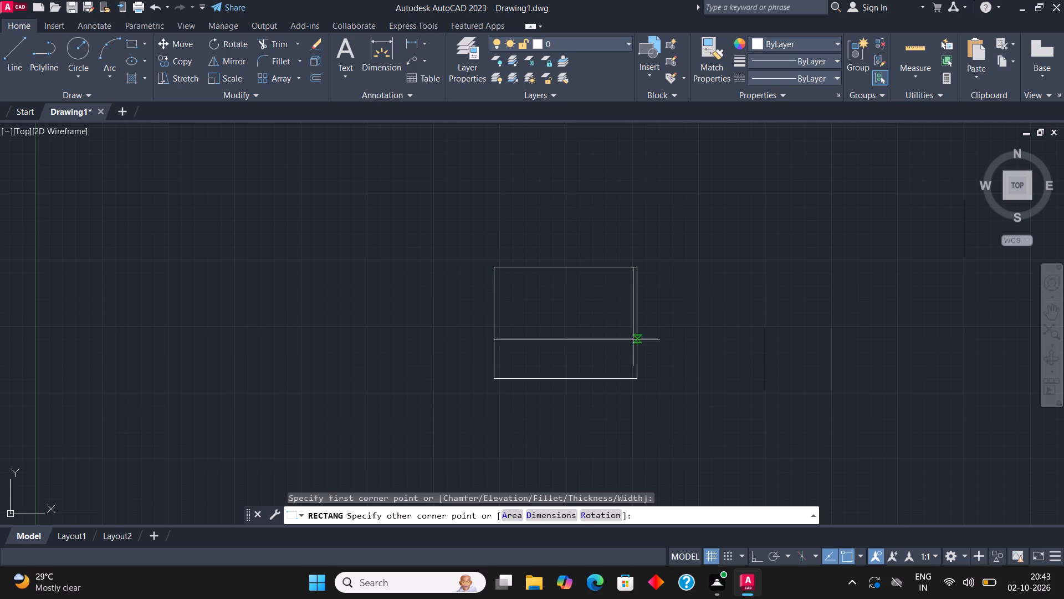
pyautogui.click(633, 381)
pyautogui.press('`')
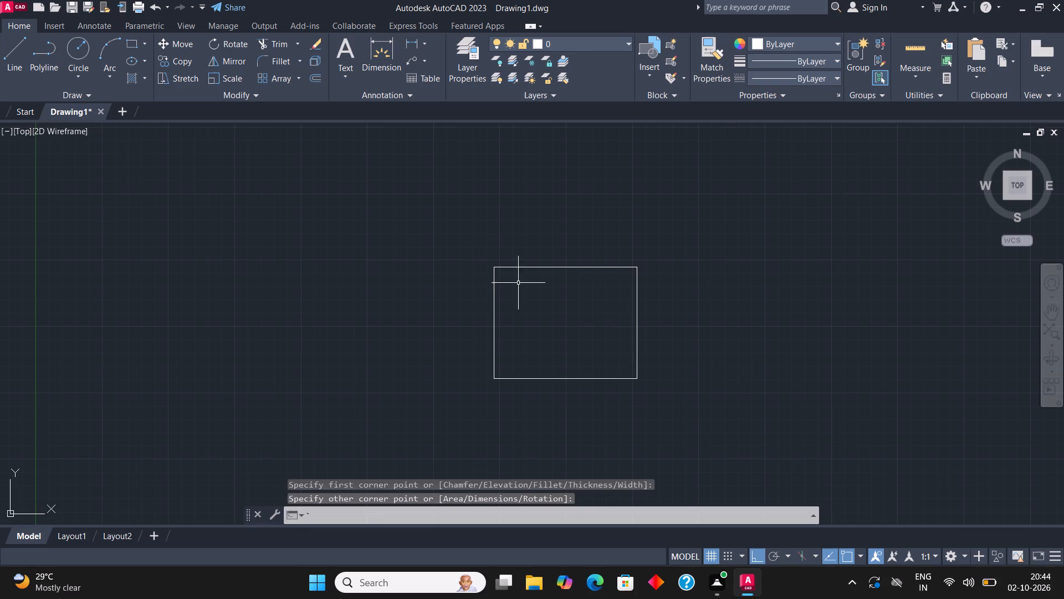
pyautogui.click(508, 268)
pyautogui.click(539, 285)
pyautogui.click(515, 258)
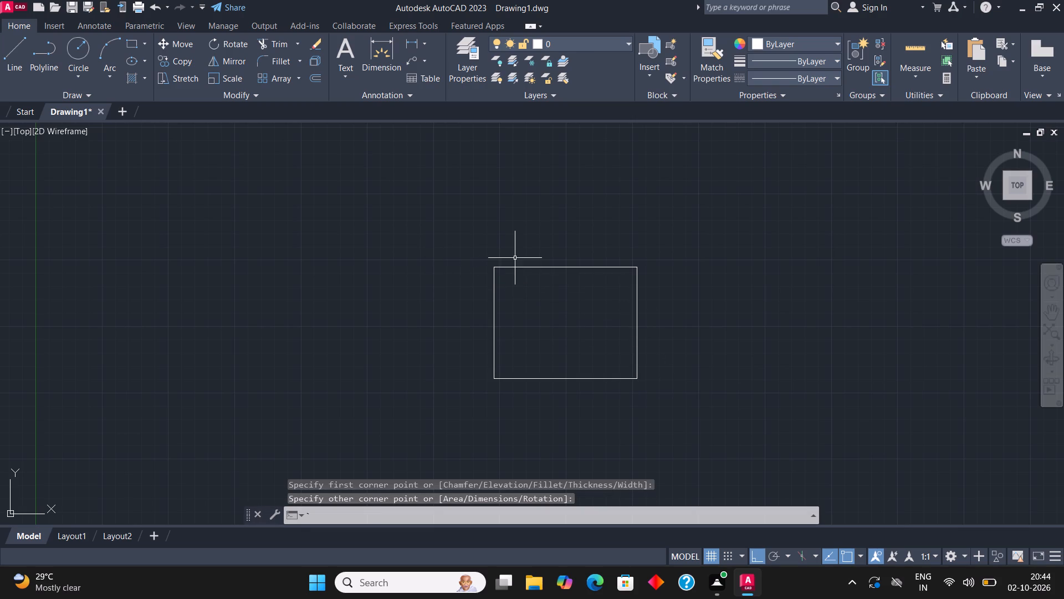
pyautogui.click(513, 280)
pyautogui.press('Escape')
# Offset the 45' by 35' rectangle 9" inward to form the outer wall thickness.
pyautogui.moveTo(544, 305); pyautogui.dragTo(529, 268)
pyautogui.click(517, 247)
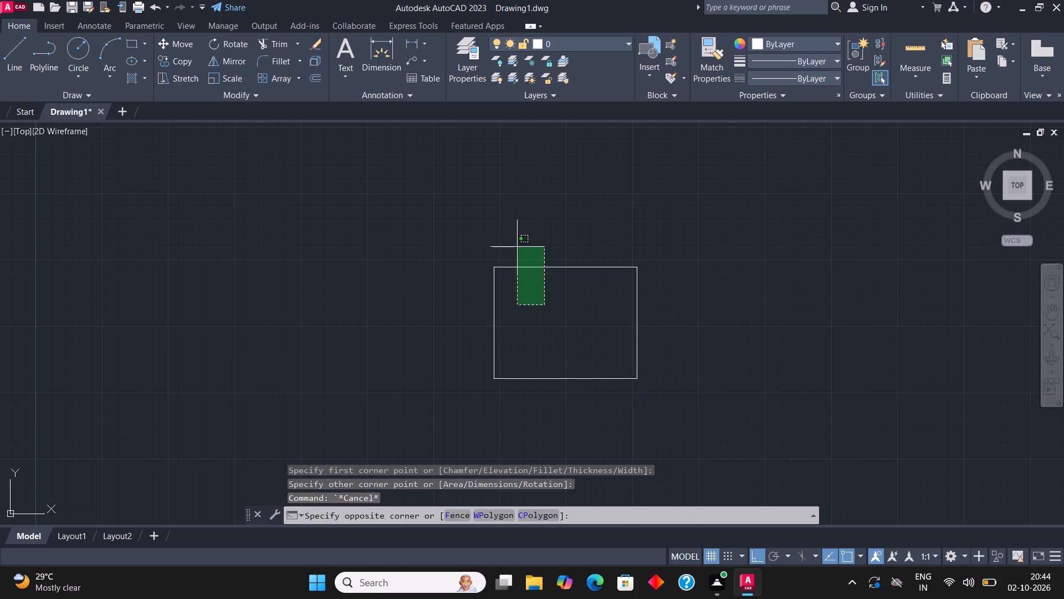
pyautogui.click(314, 74)
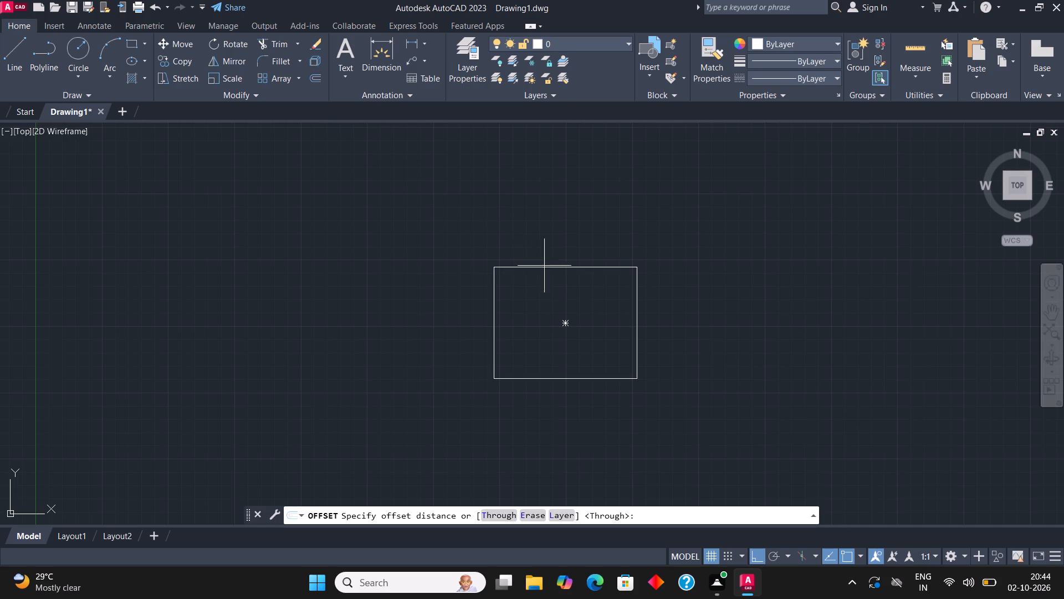
pyautogui.click(553, 260)
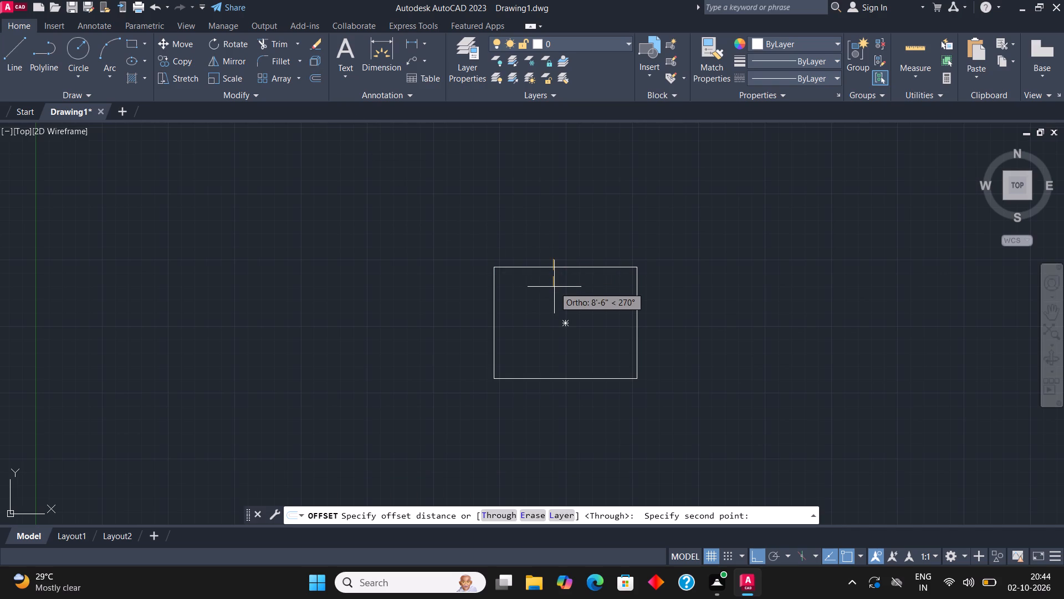
pyautogui.write('9"')
pyautogui.press('Return')
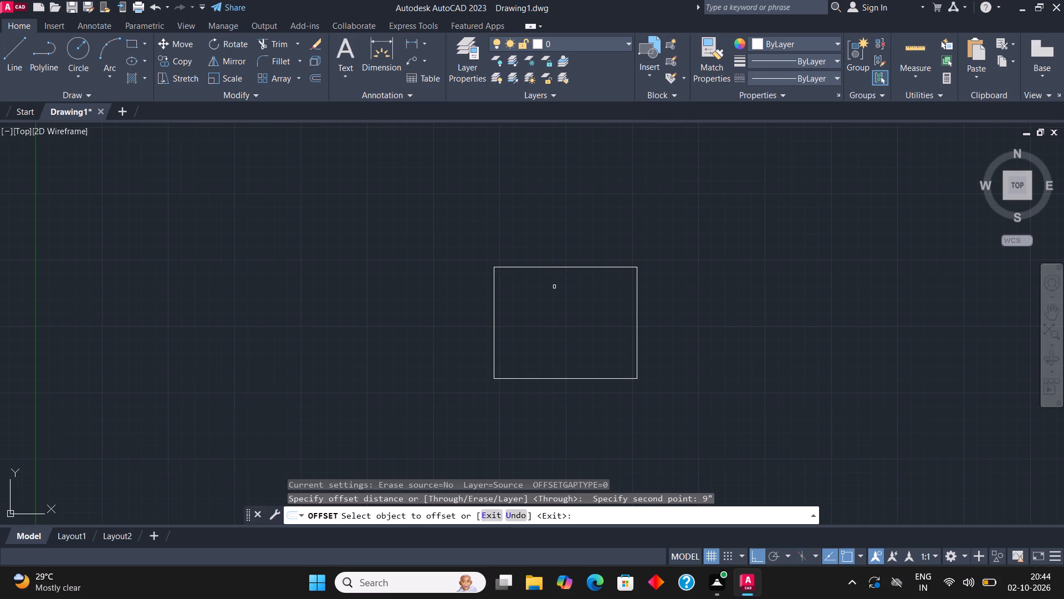
pyautogui.click(562, 268)
pyautogui.click(562, 285)
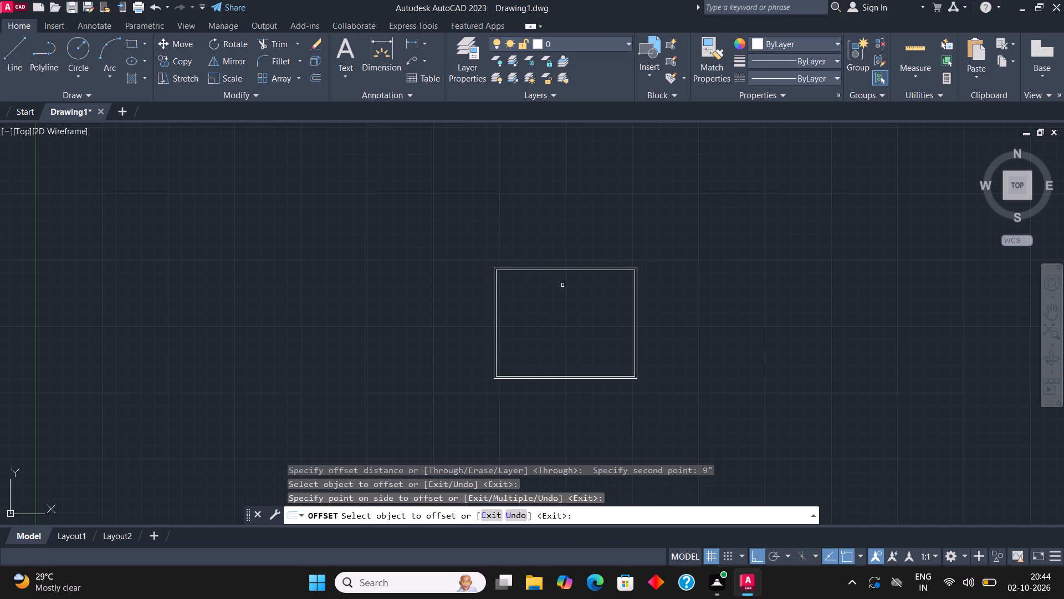
pyautogui.press('Escape')
# Draw a room outline 14' wide and 19'11" deep from the outer wall's upper-left inner corner, using orthogonal lines.
pyautogui.moveTo(575, 287); pyautogui.dragTo(602, 279, button='middle')
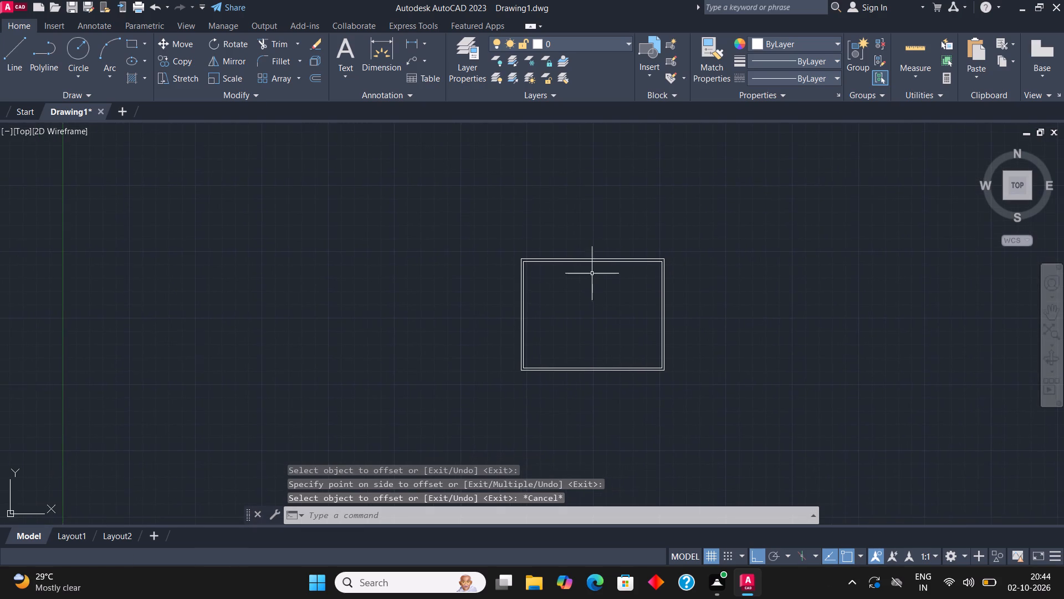
pyautogui.scroll(4, 565, 262)
pyautogui.click(19, 58)
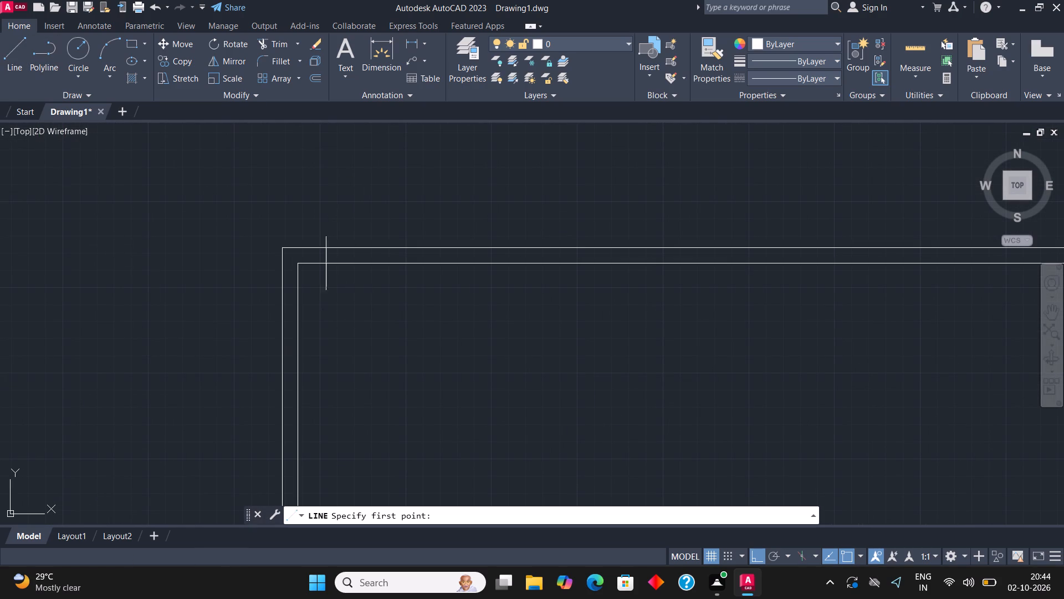
pyautogui.click(300, 266)
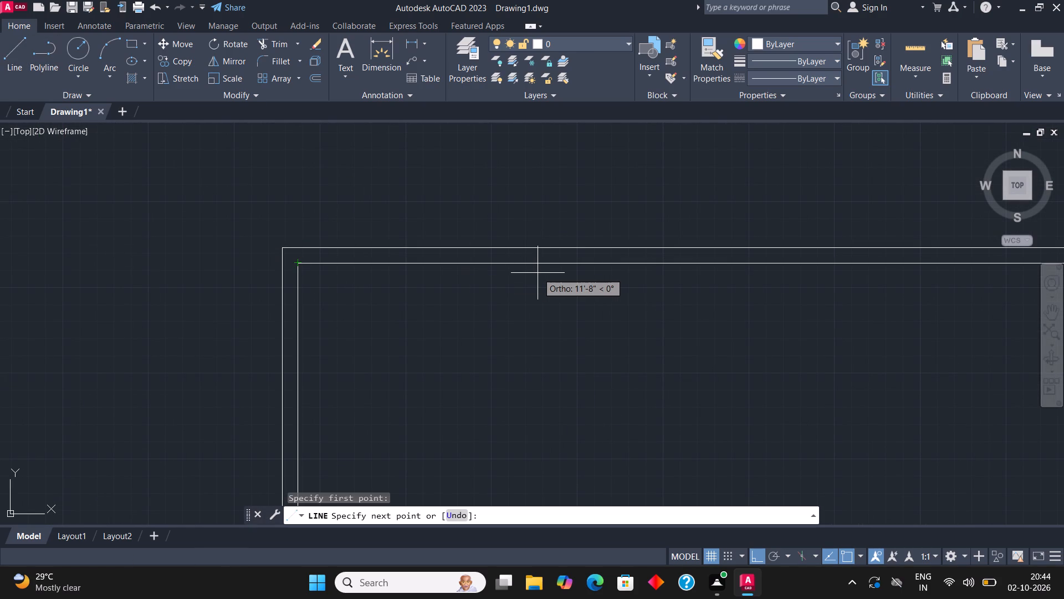
pyautogui.write("14'")
pyautogui.press('Return')
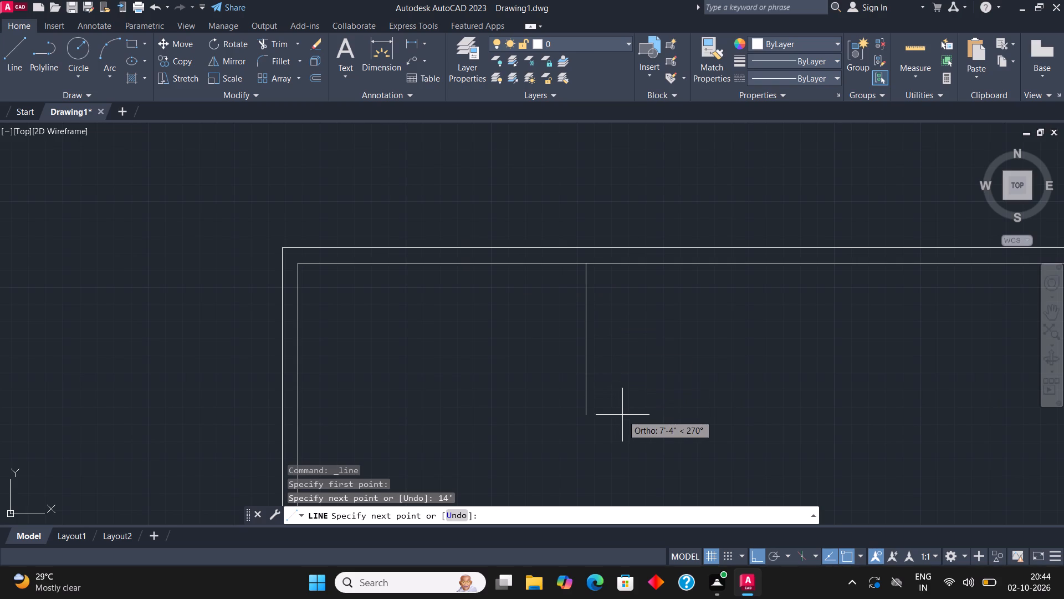
pyautogui.write('19\'11"')
pyautogui.press('Return')
pyautogui.scroll(-5, 660, 336)
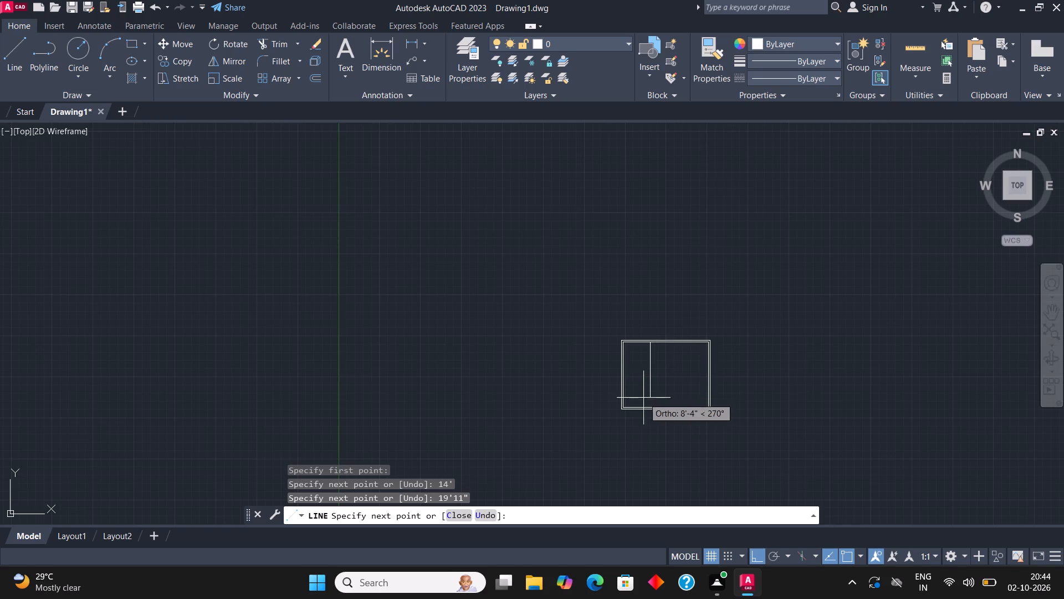
pyautogui.scroll(3, 643, 398)
pyautogui.scroll(1, 623, 318)
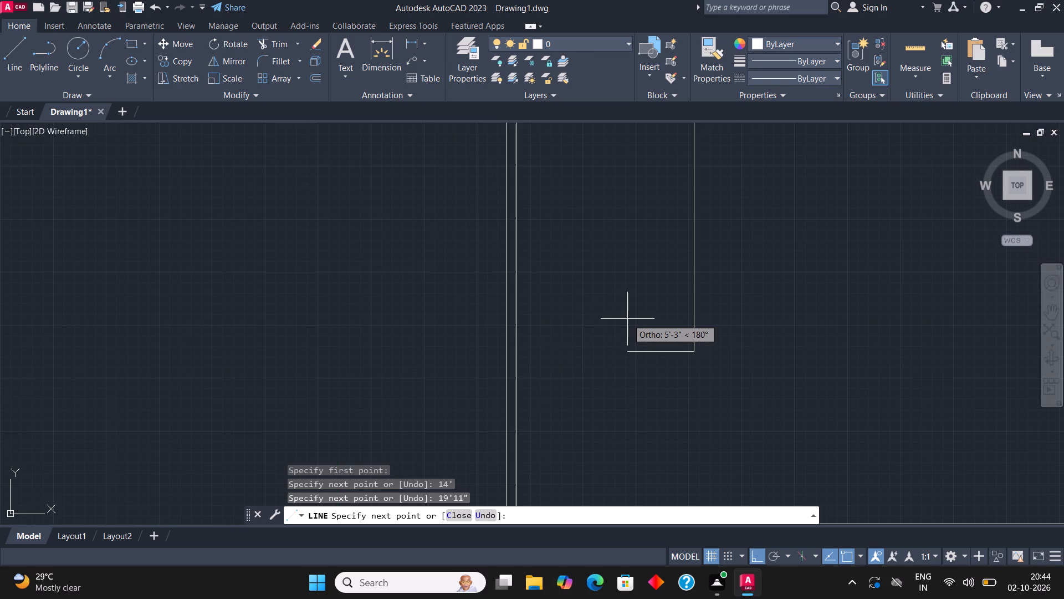
pyautogui.write("14'")
pyautogui.press('Return')
pyautogui.press('Escape')
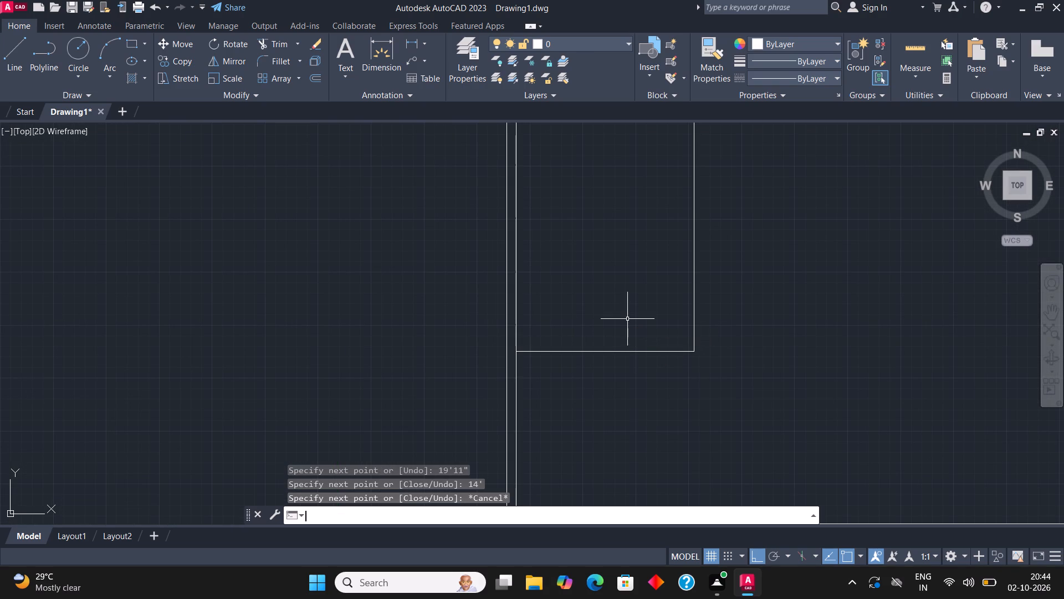
# Offset the room's vertical partition line 4.5" to the right and its horizontal partition line 4.5" downward.
pyautogui.moveTo(515, 417); pyautogui.dragTo(442, 440, button='middle')
pyautogui.scroll(-1, 442, 440)
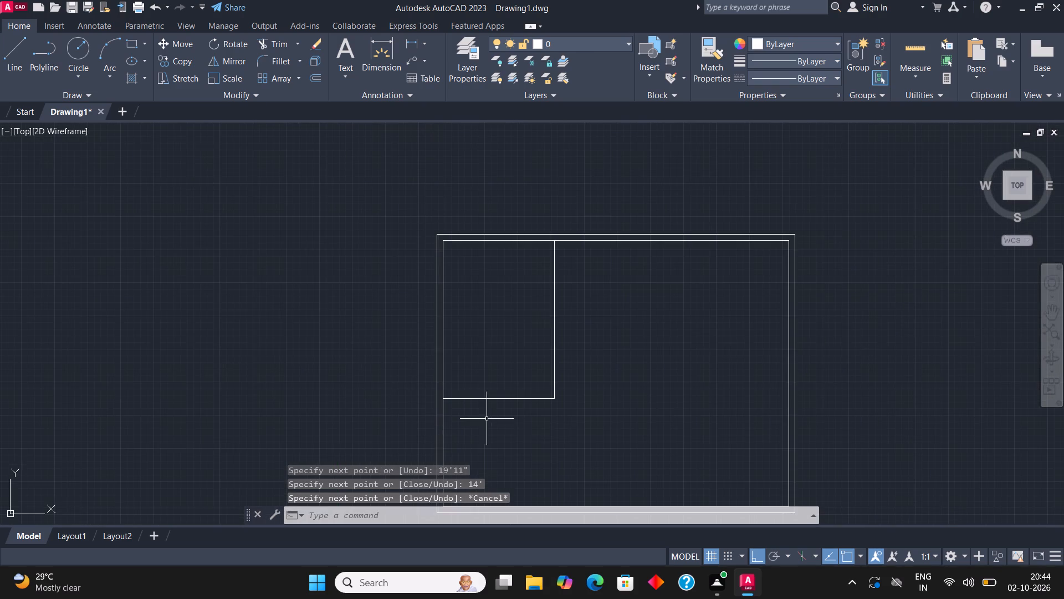
pyautogui.moveTo(509, 416); pyautogui.dragTo(525, 408, button='middle')
pyautogui.scroll(-1, 510, 416)
pyautogui.click(595, 417)
pyautogui.click(507, 349)
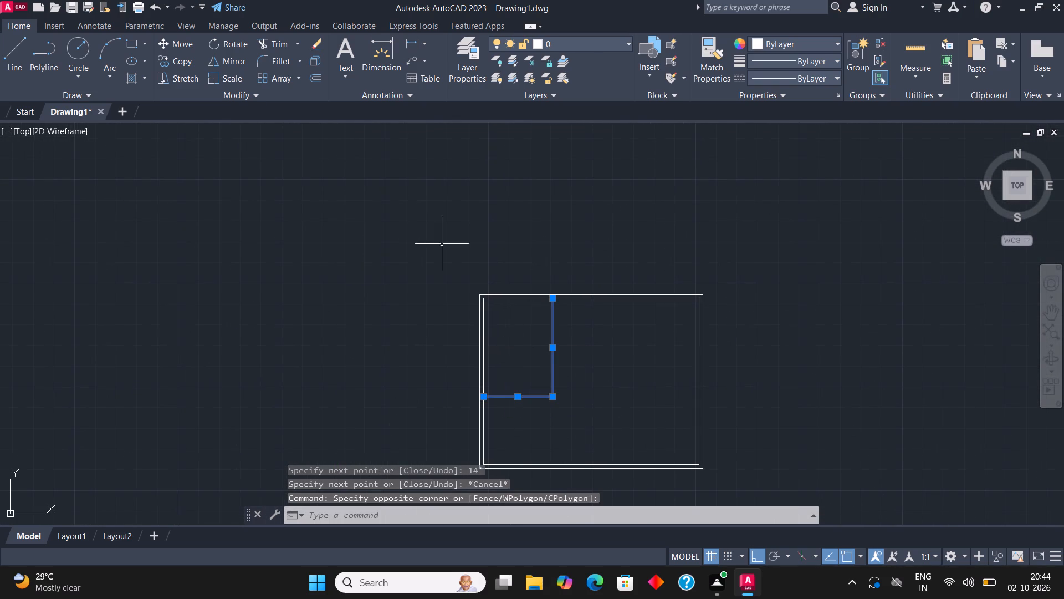
pyautogui.click(309, 78)
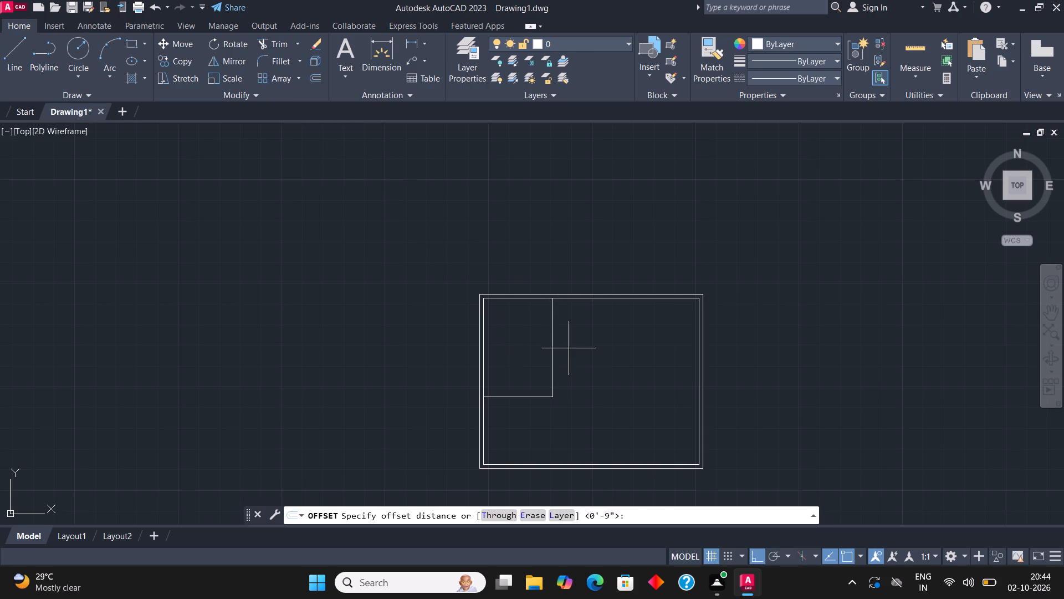
pyautogui.click(551, 359)
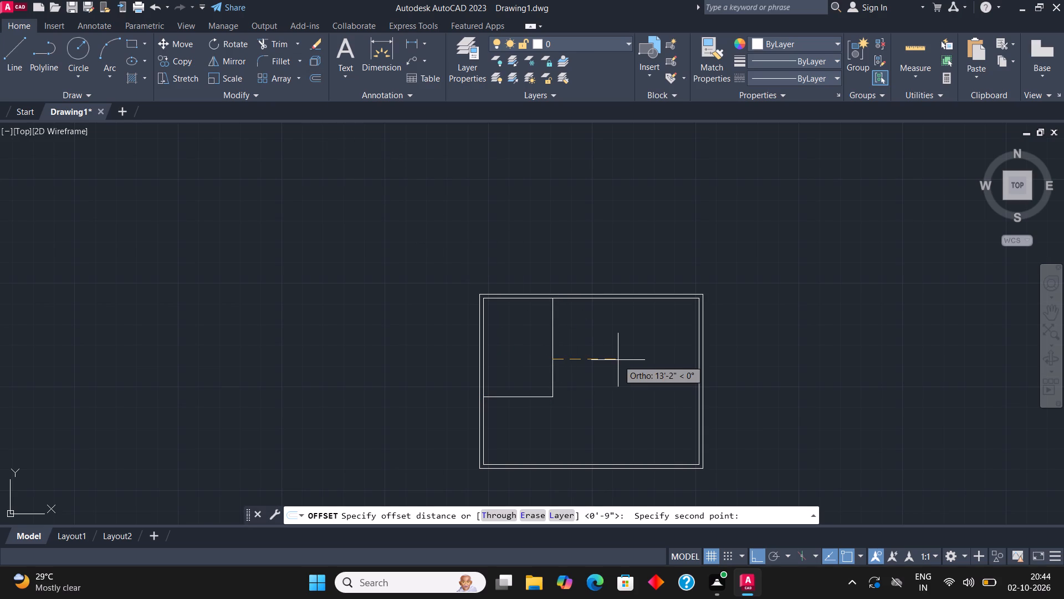
pyautogui.write('4.5"')
pyautogui.press('Return')
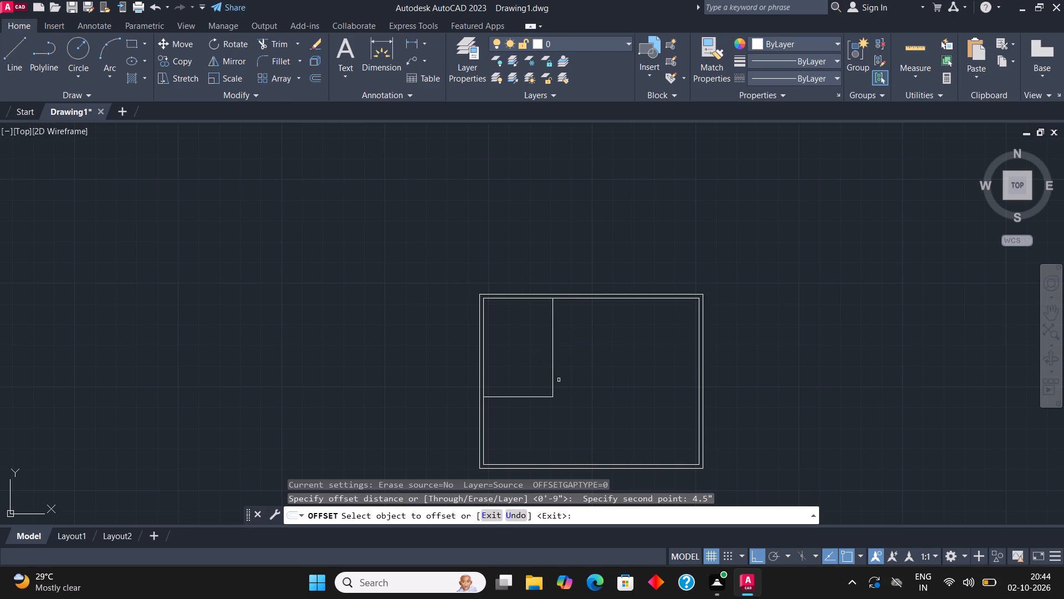
pyautogui.click(553, 367)
pyautogui.click(580, 361)
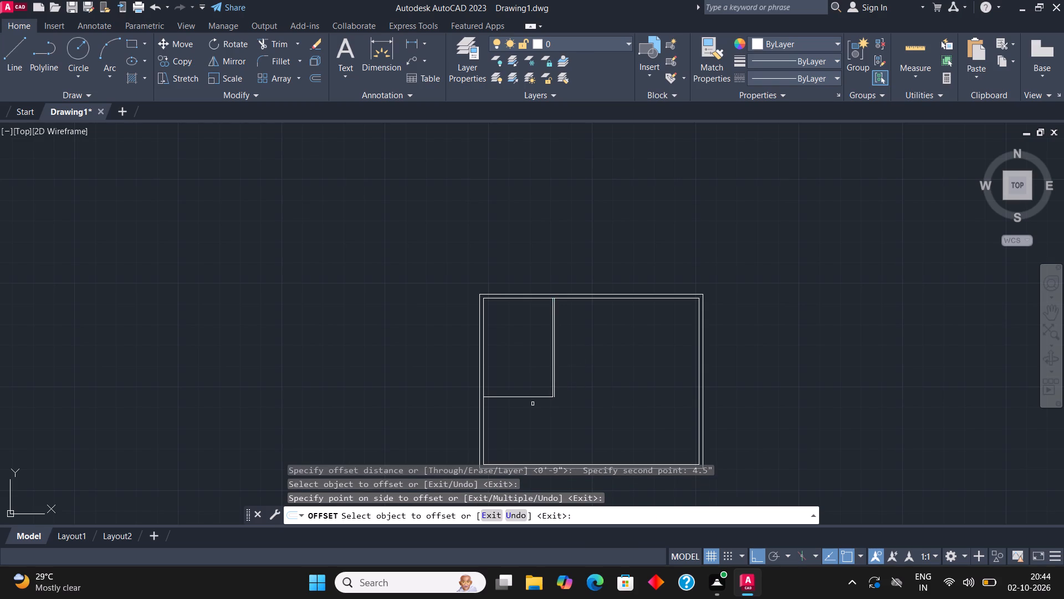
pyautogui.click(525, 397)
pyautogui.click(524, 414)
# Fillet the two outer partition lines so they meet at the room's lower-right corner.
pyautogui.click(270, 64)
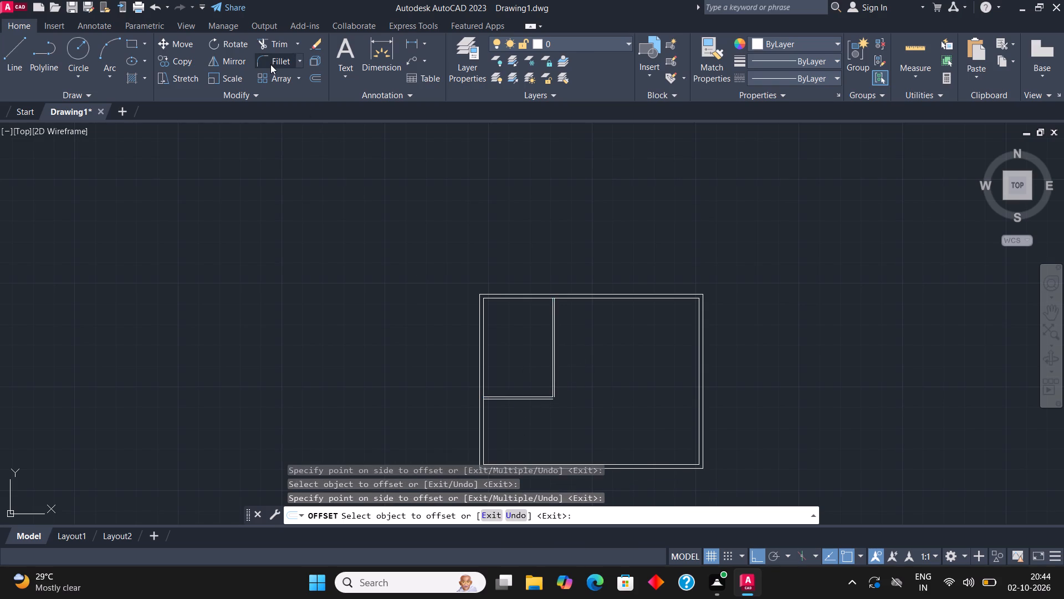
pyautogui.scroll(4, 535, 408)
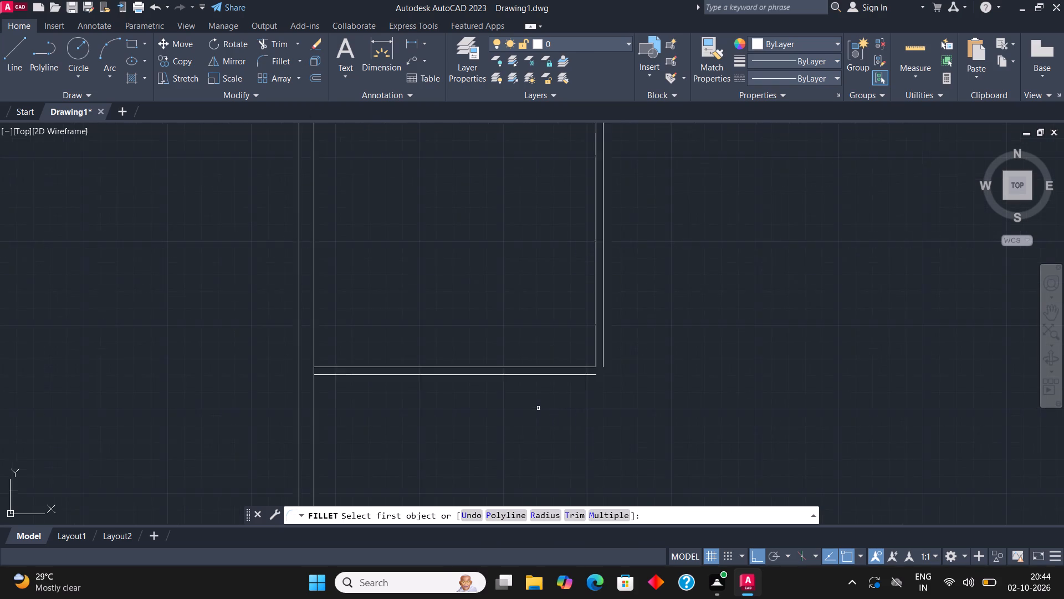
pyautogui.click(545, 356)
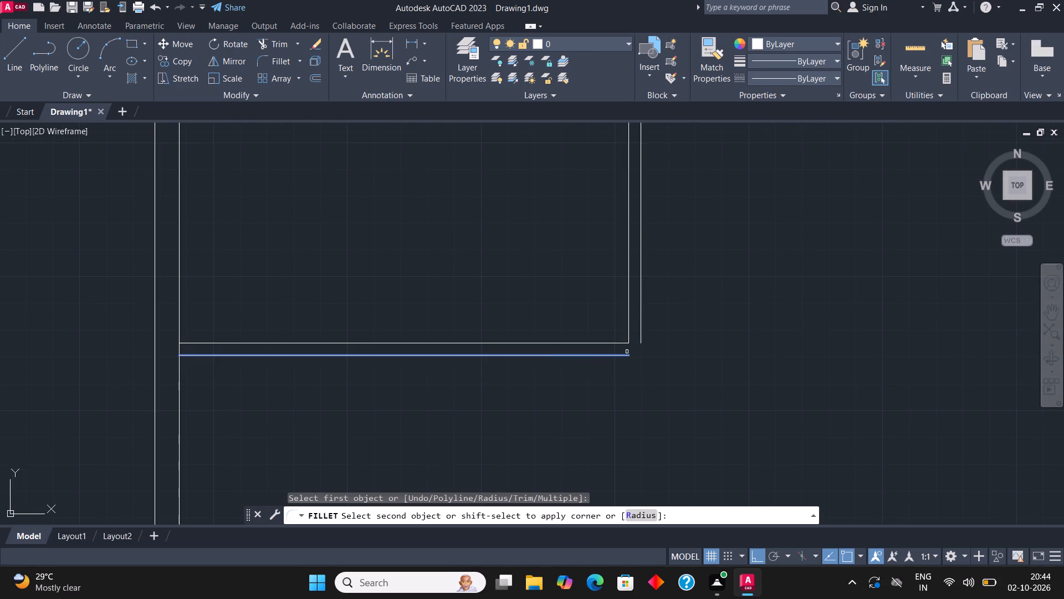
pyautogui.click(642, 329)
# Continue both faces of the vertical partition with two lines from the room's corner down to the bottom wall's inner face.
pyautogui.scroll(-3, 494, 343)
pyautogui.moveTo(476, 312); pyautogui.dragTo(462, 293, button='middle')
pyautogui.click(6, 51)
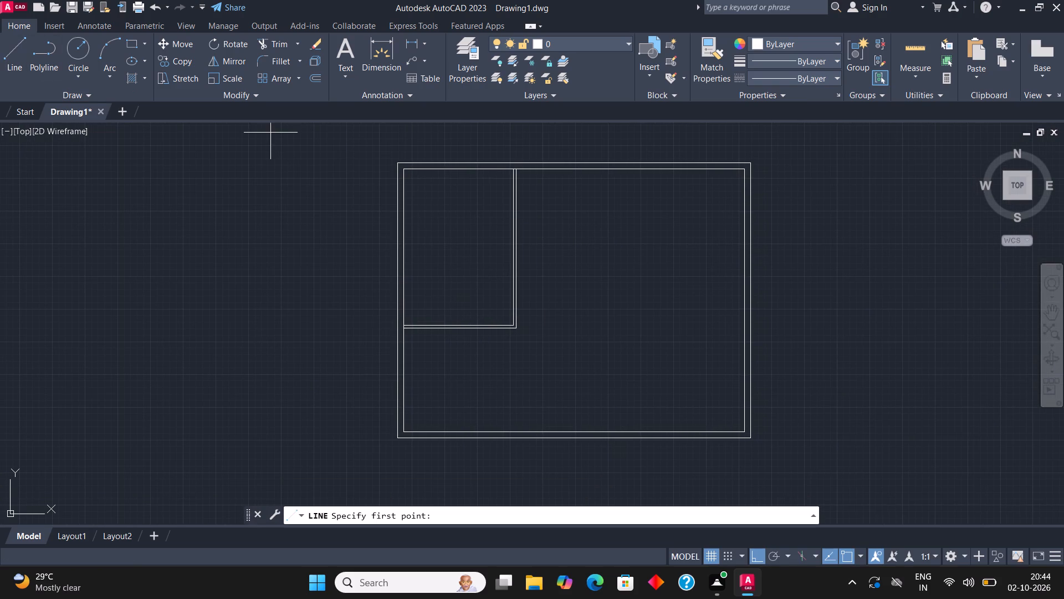
pyautogui.click(519, 331)
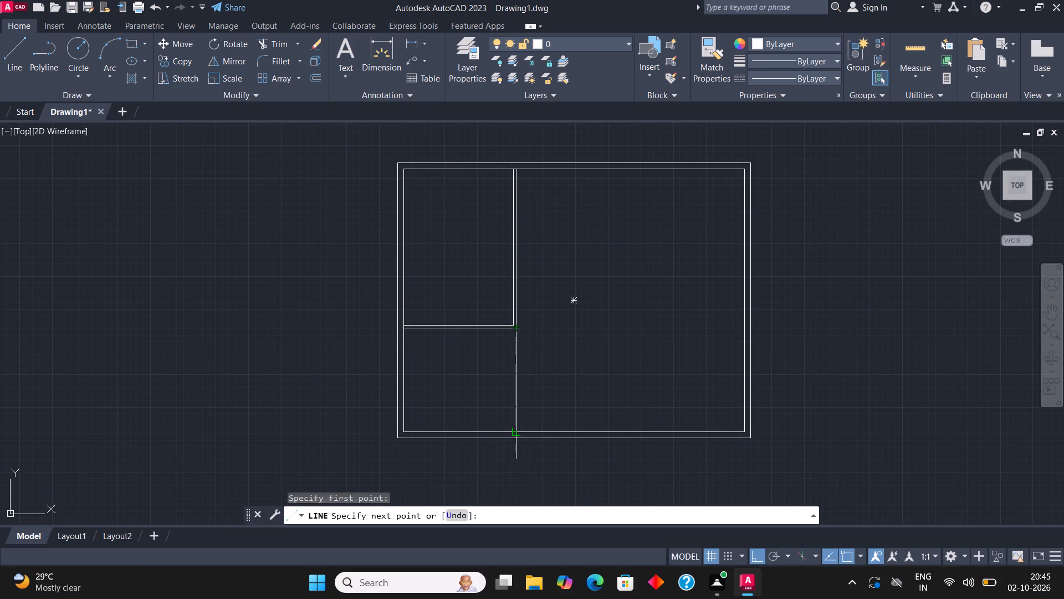
pyautogui.click(514, 431)
pyautogui.click(7, 47)
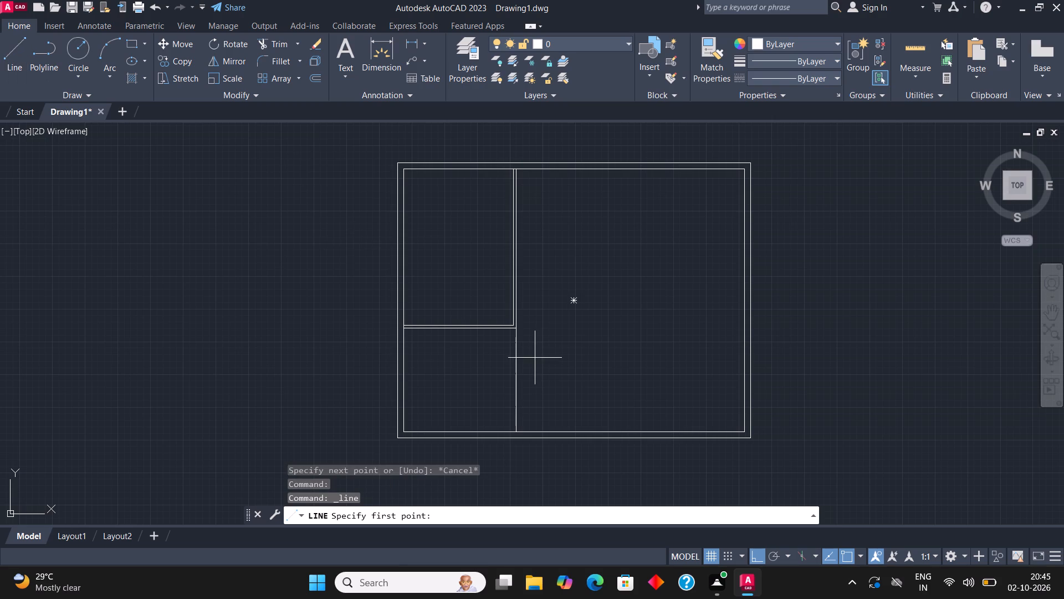
pyautogui.scroll(4, 508, 313)
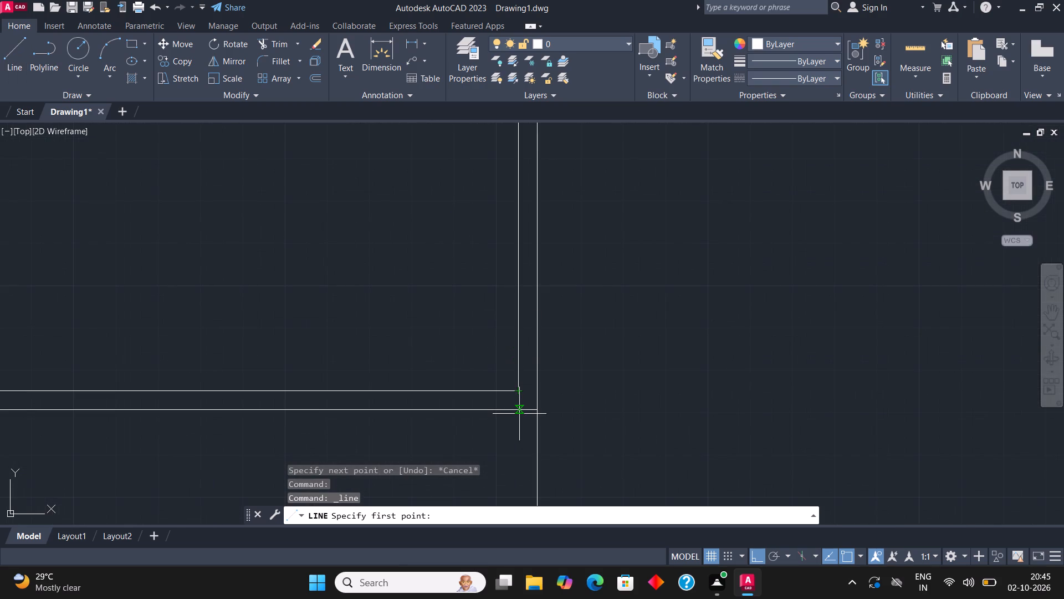
pyautogui.click(517, 389)
pyautogui.scroll(-4, 519, 332)
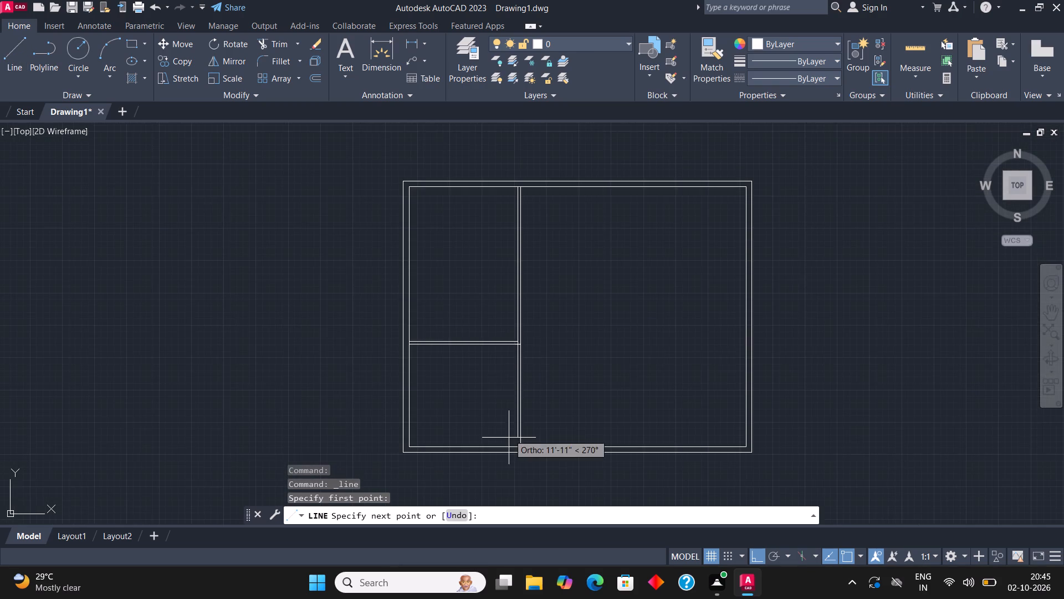
pyautogui.scroll(2, 509, 438)
pyautogui.click(528, 464)
pyautogui.press('Escape')
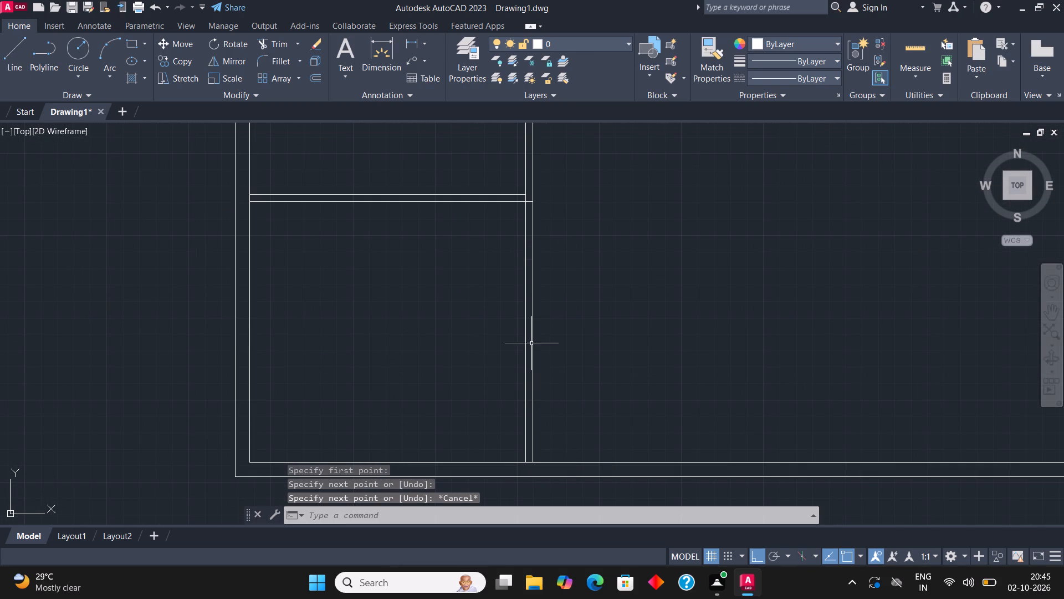
# Draw a second room outline 14'6" wide and 12'6" deep, starting where the vertical partition's right face meets the top wall.
pyautogui.scroll(-3, 410, 297)
pyautogui.moveTo(462, 290); pyautogui.dragTo(504, 314, button='middle')
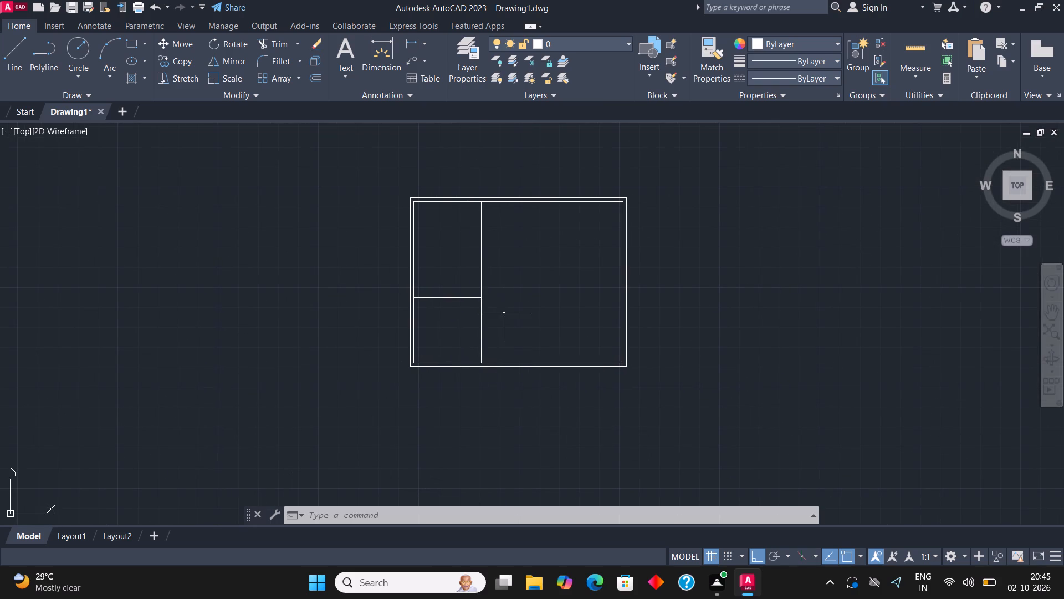
pyautogui.click(23, 57)
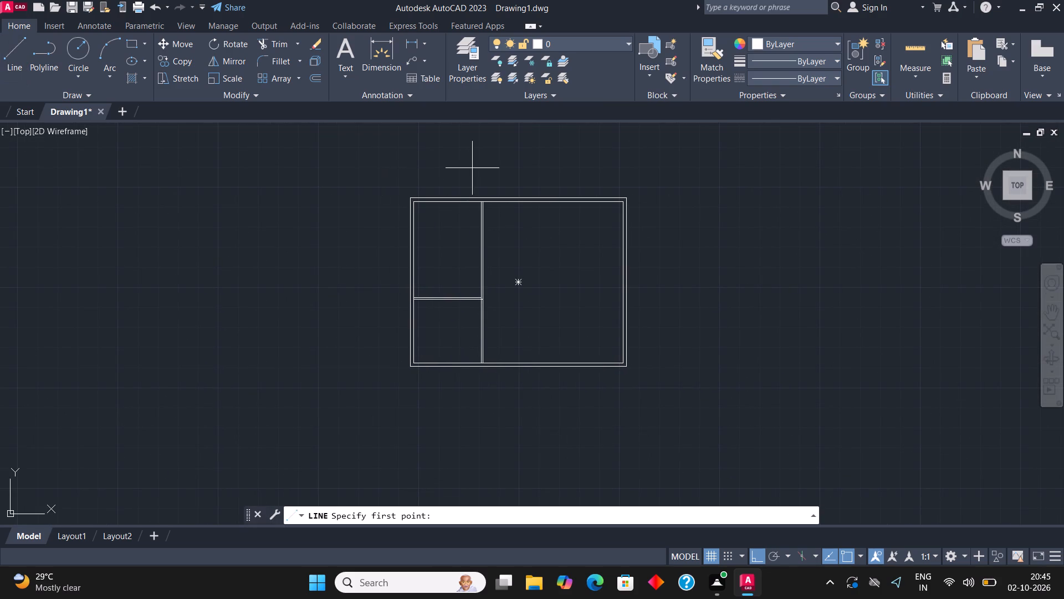
pyautogui.scroll(4, 520, 196)
pyautogui.click(253, 231)
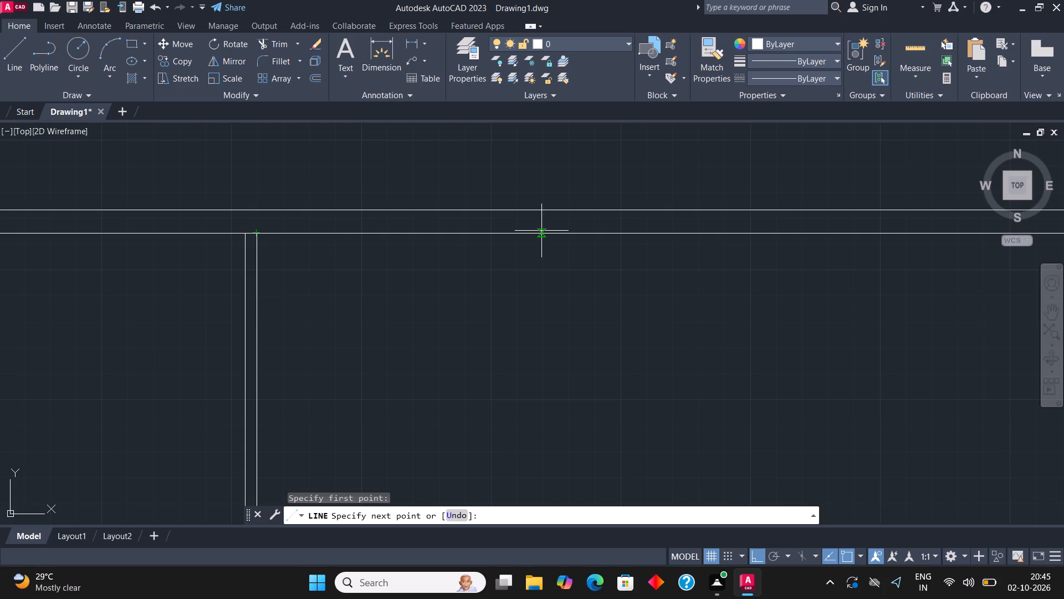
pyautogui.write('14')
pyautogui.write('\'6"')
pyautogui.press('Return')
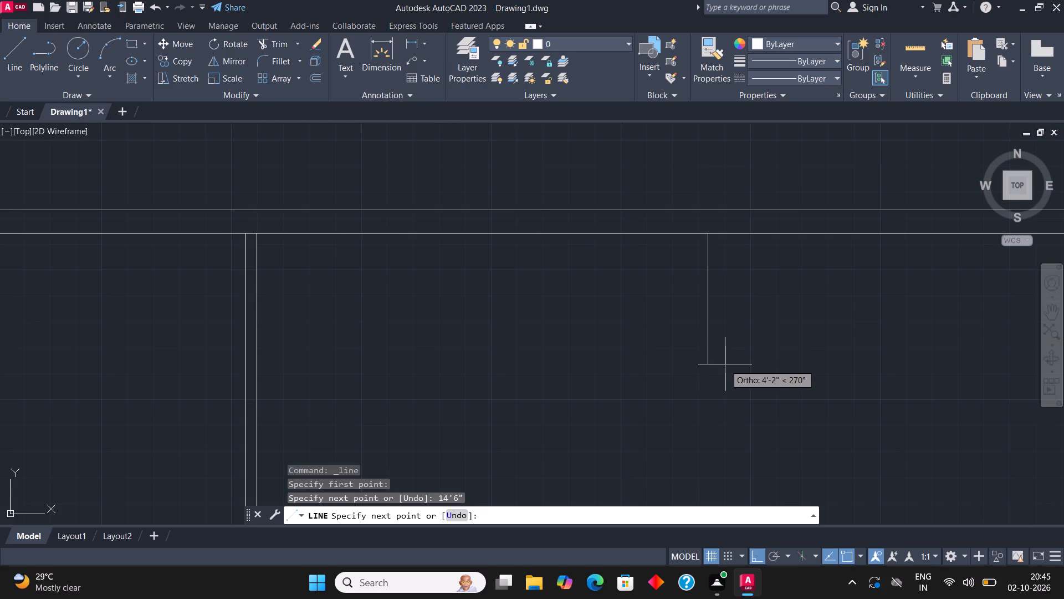
pyautogui.write("12'")
pyautogui.write('6"')
pyautogui.press('Return')
pyautogui.scroll(-1, 725, 364)
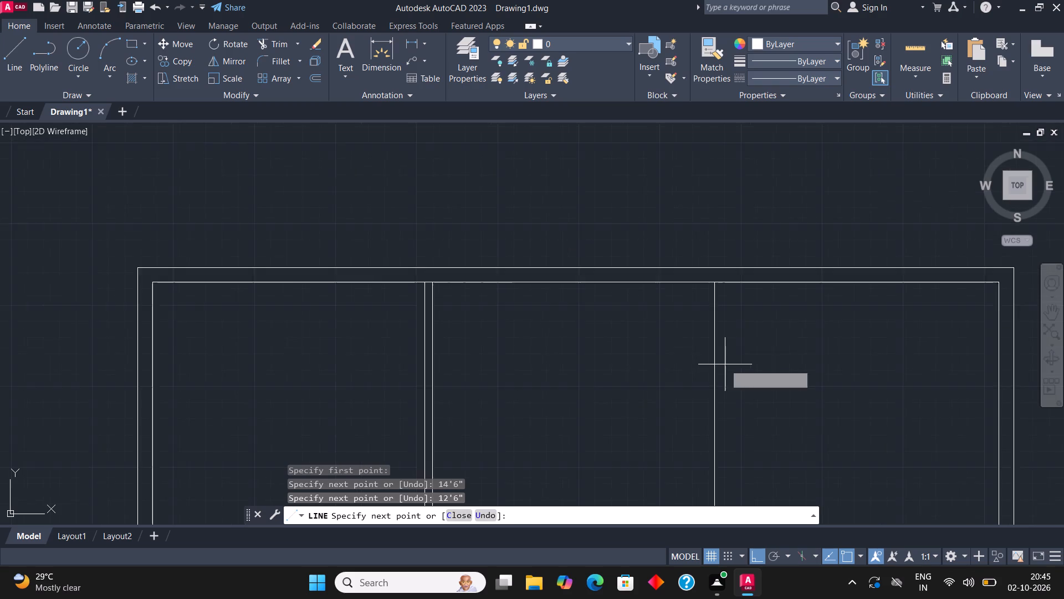
pyautogui.scroll(-2, 724, 364)
pyautogui.write('14\'6"')
pyautogui.press('Return')
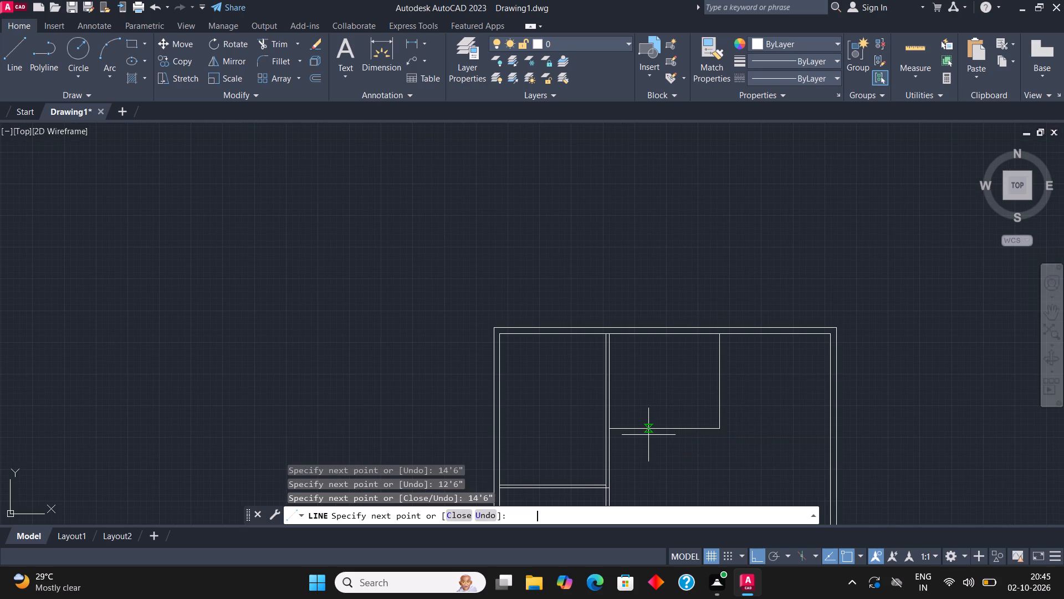
pyautogui.press('Escape')
pyautogui.moveTo(807, 397); pyautogui.dragTo(648, 359, button='middle')
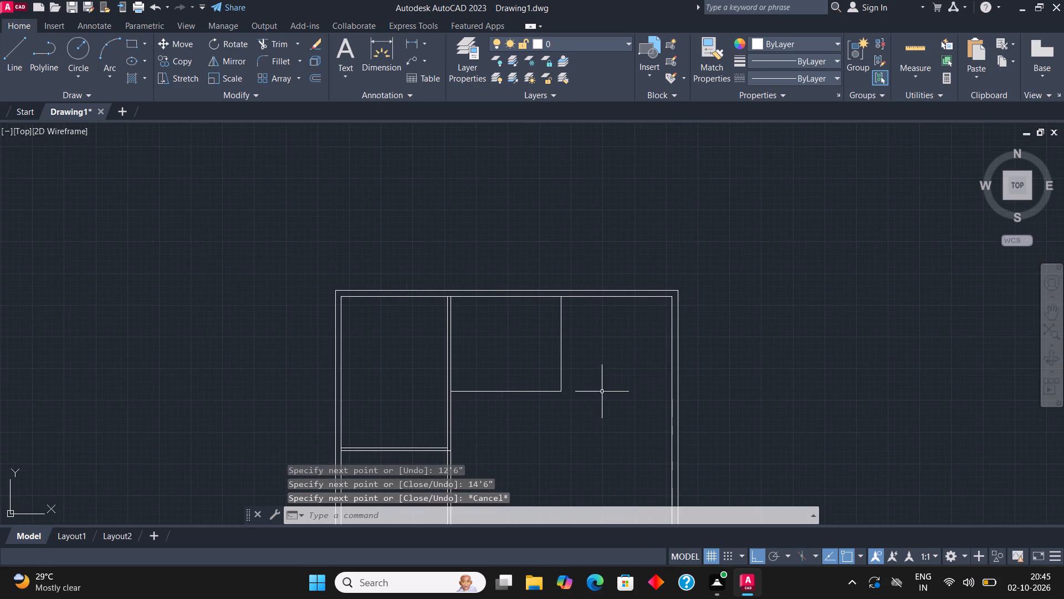
# Offset the second room's vertical partition line 4.5" to the right and its horizontal partition line 4.5" downward.
pyautogui.scroll(2, 582, 402)
pyautogui.click(537, 361)
pyautogui.click(499, 339)
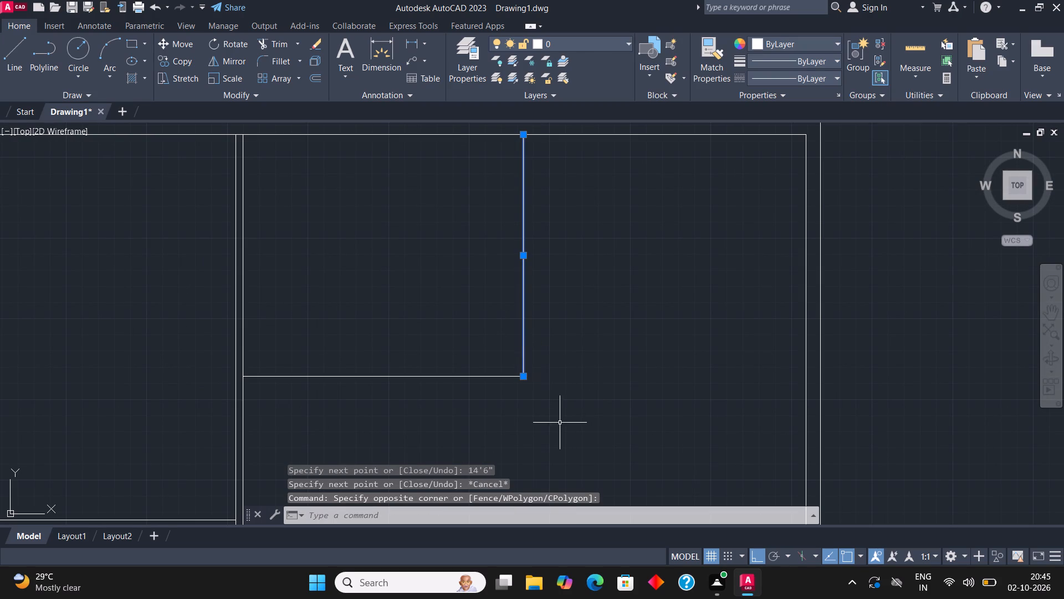
pyautogui.moveTo(559, 422); pyautogui.dragTo(555, 394)
pyautogui.click(488, 354)
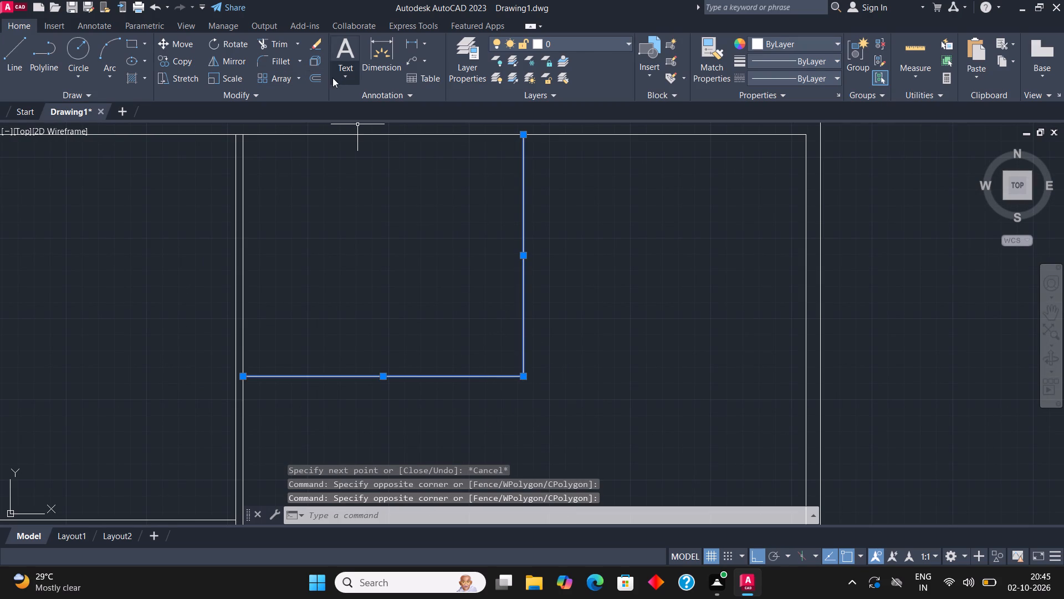
pyautogui.click(313, 73)
pyautogui.click(524, 261)
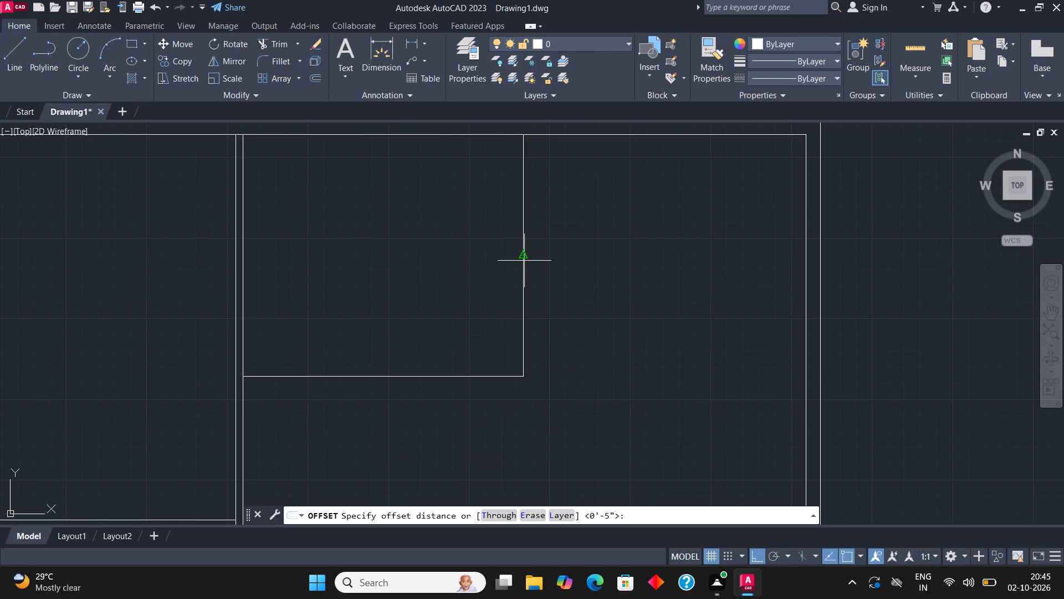
pyautogui.write('4.5"')
pyautogui.press('Return')
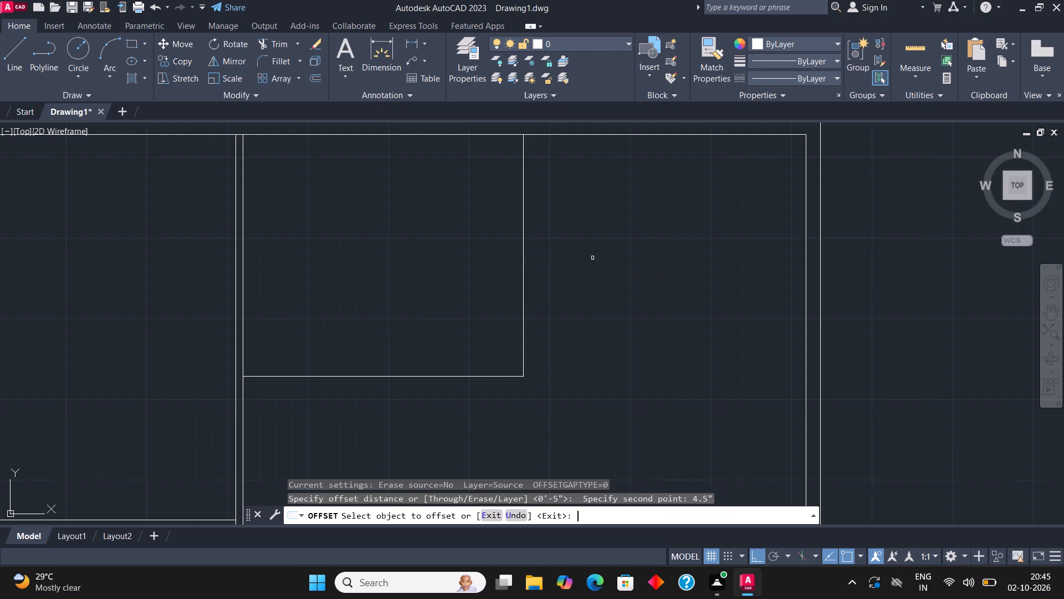
pyautogui.click(524, 263)
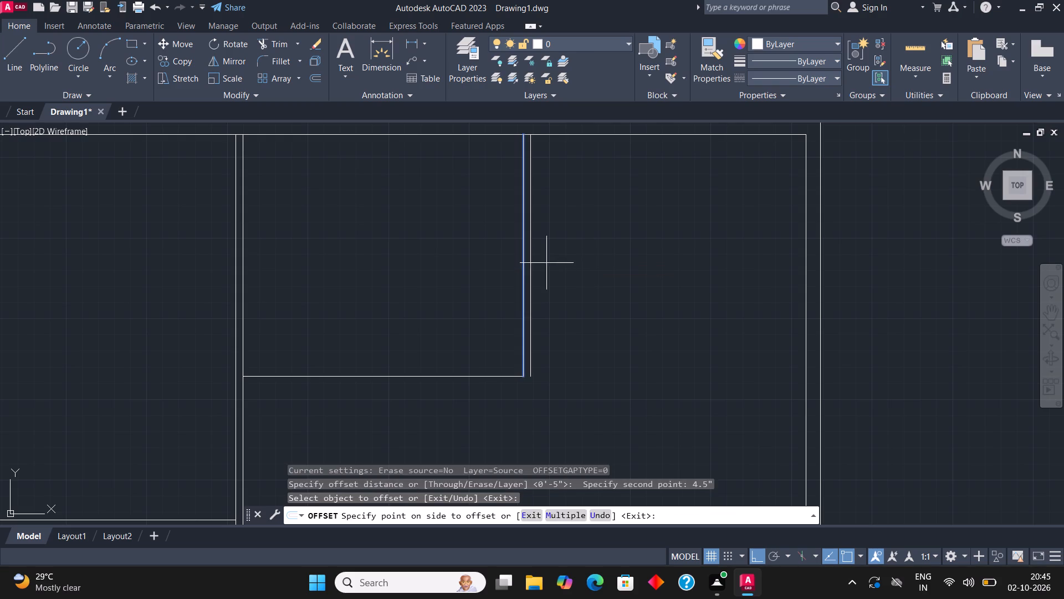
pyautogui.click(569, 262)
pyautogui.click(459, 377)
pyautogui.click(458, 408)
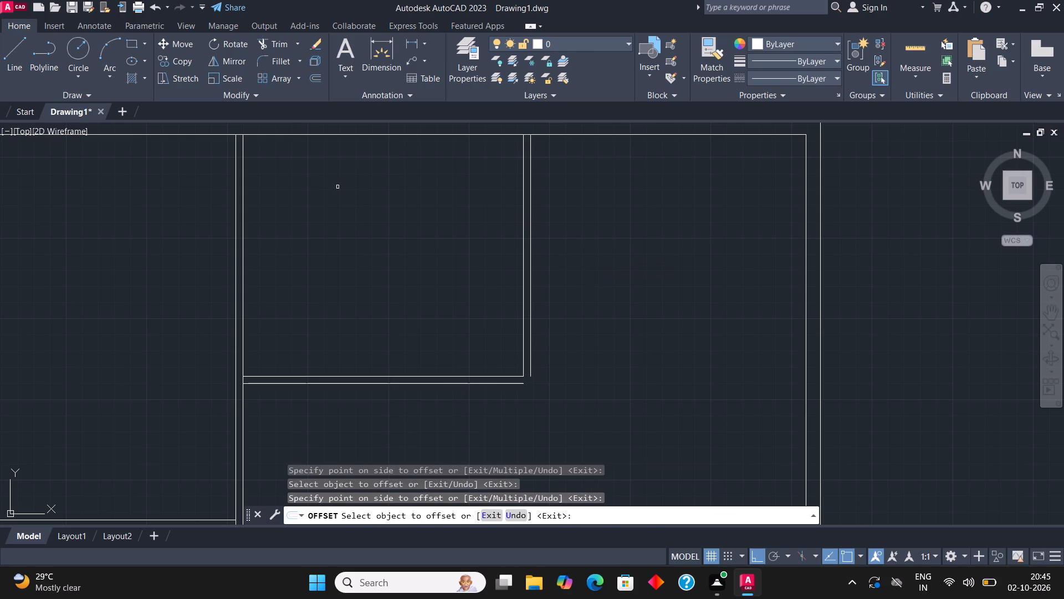
# Fillet the second room's two outer partition lines so they meet at its lower-right corner.
pyautogui.click(273, 63)
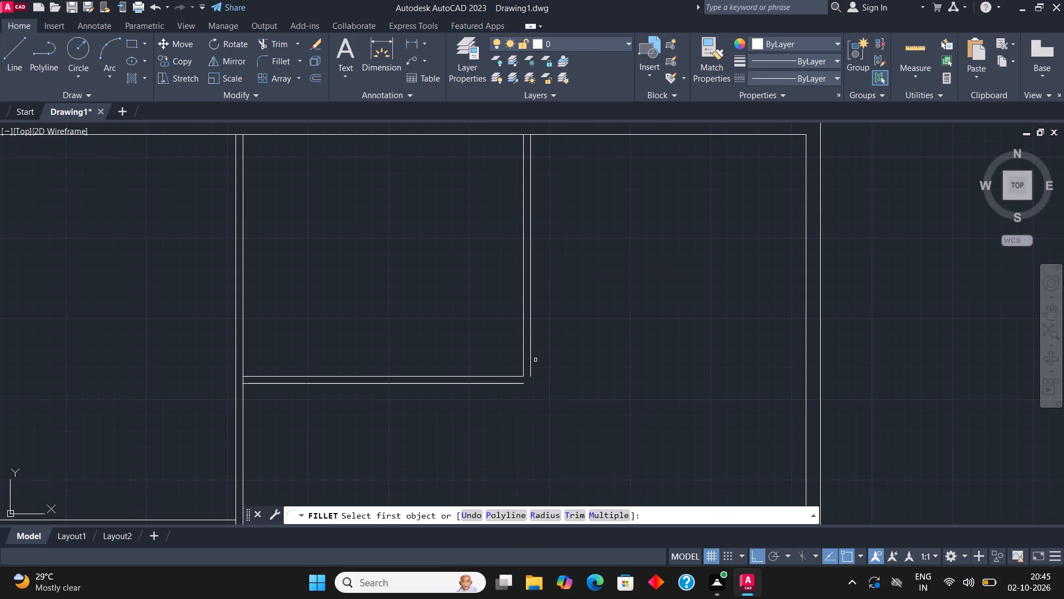
pyautogui.click(514, 385)
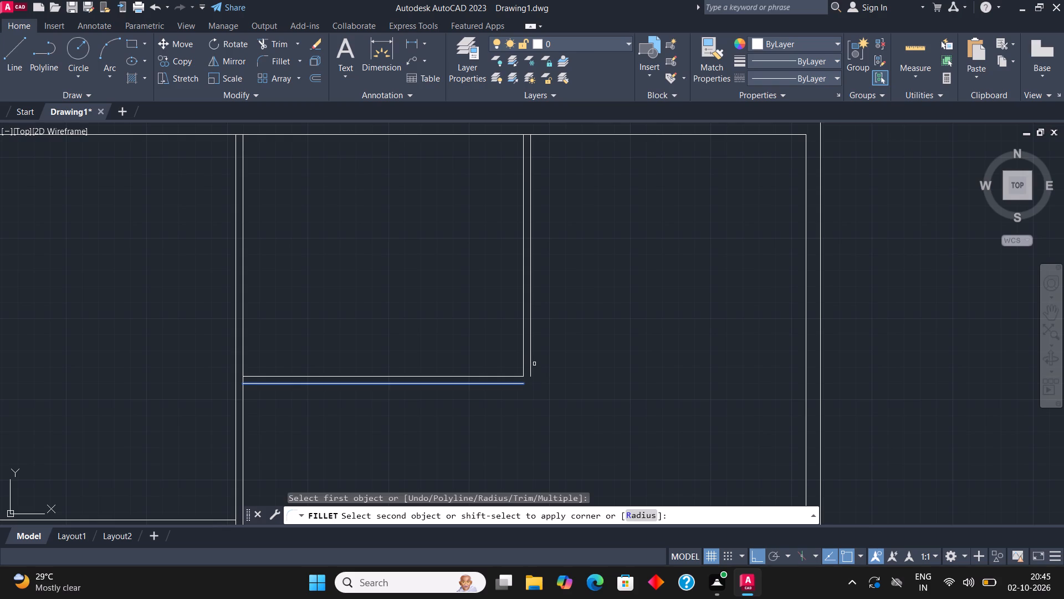
pyautogui.click(531, 351)
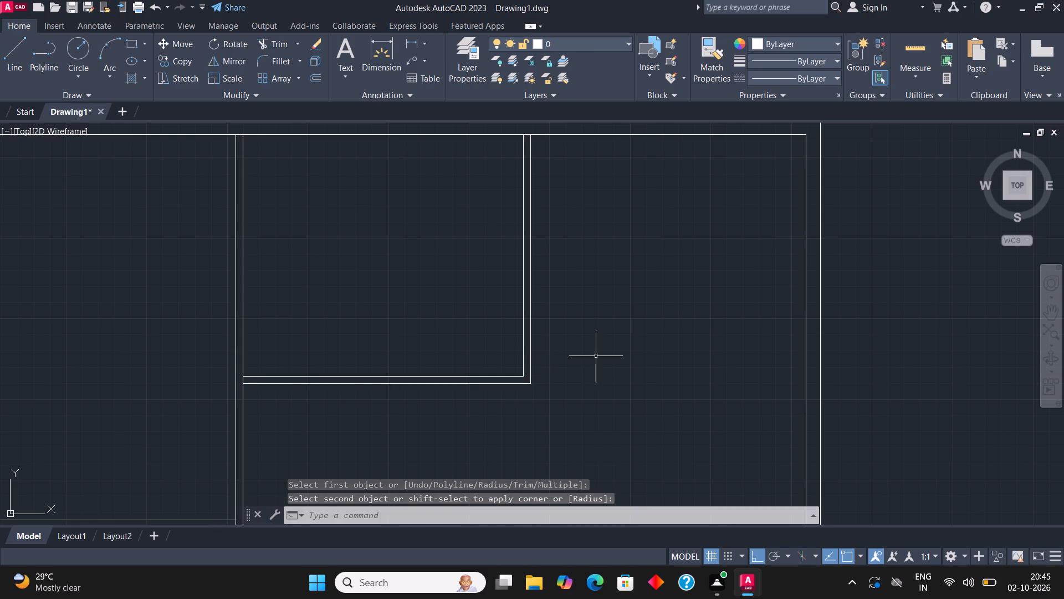
# Continue both faces of the second room's horizontal partition with two lines running right to the right wall's inner face.
pyautogui.click(13, 48)
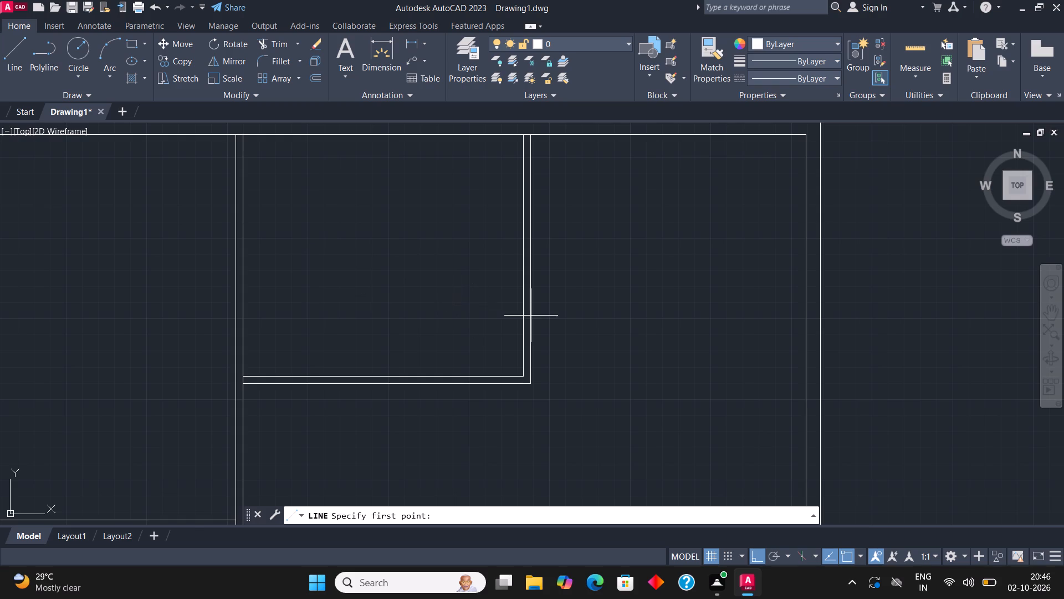
pyautogui.scroll(1, 531, 316)
pyautogui.click(525, 425)
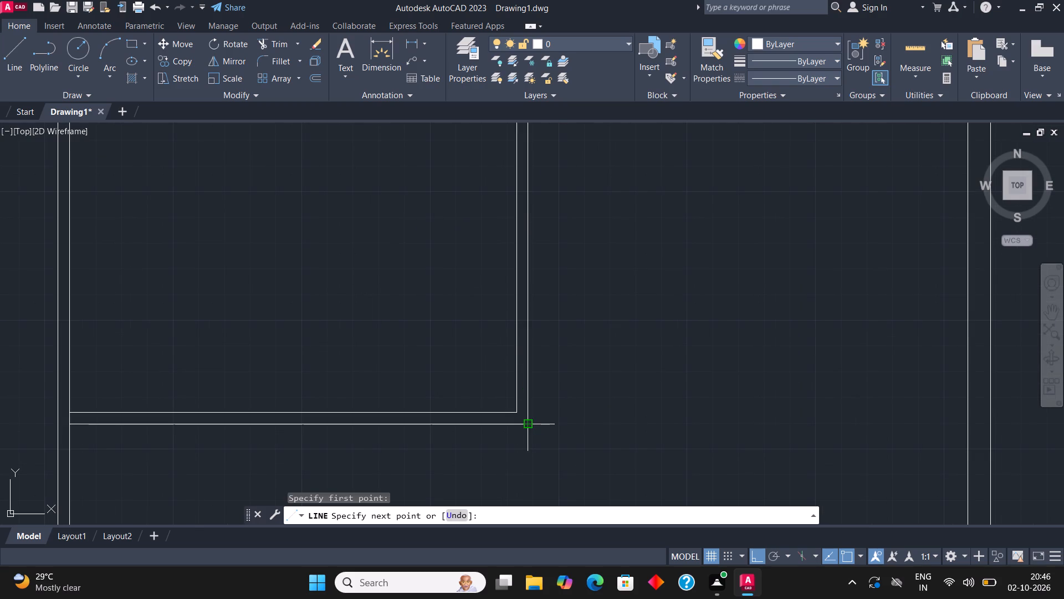
pyautogui.scroll(-1, 448, 355)
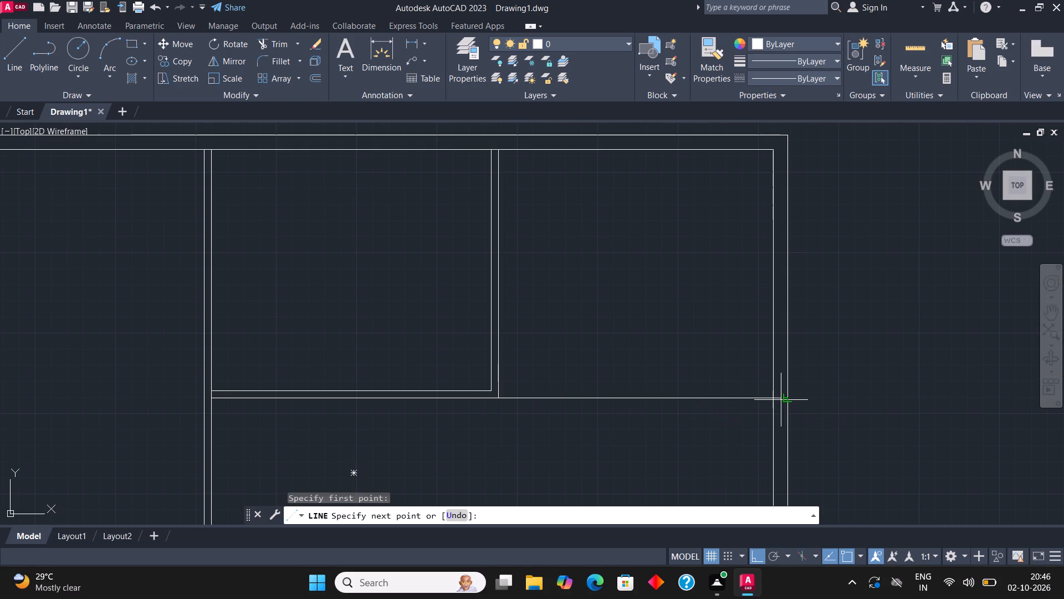
pyautogui.click(774, 400)
pyautogui.press('Escape')
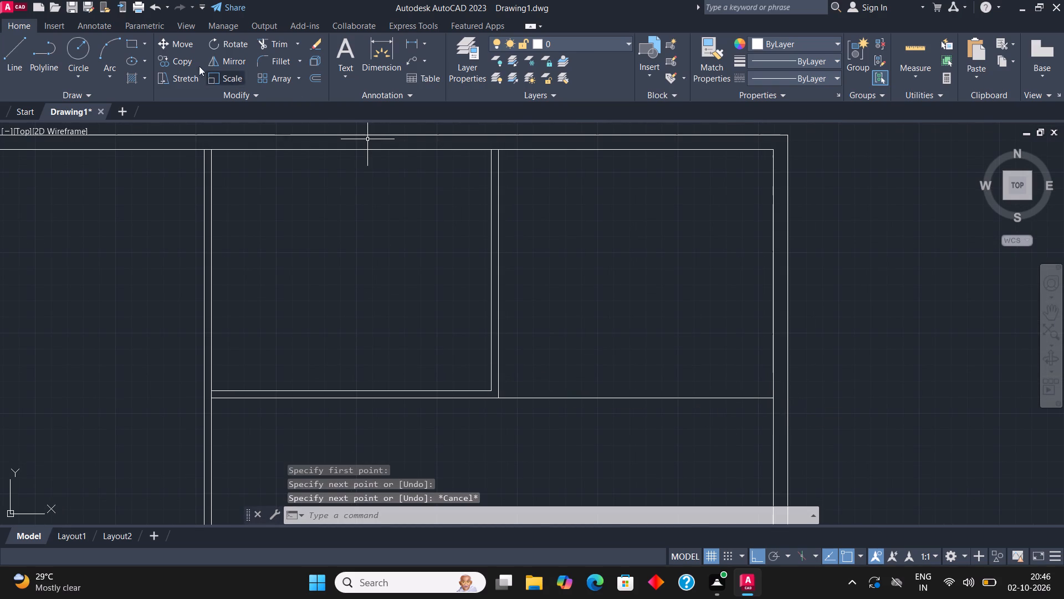
pyautogui.click(9, 53)
pyautogui.click(489, 393)
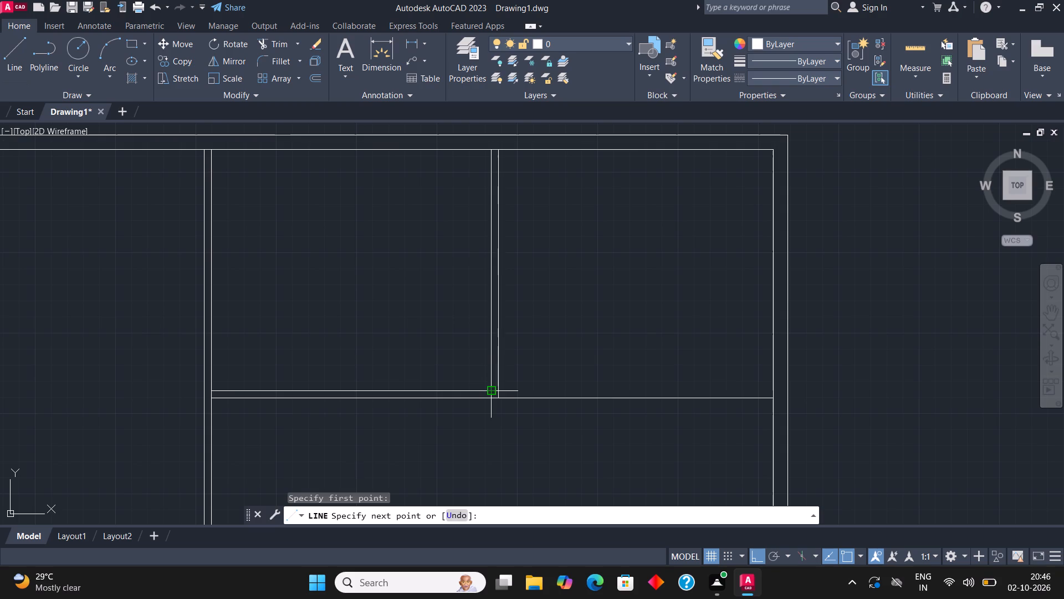
pyautogui.click(772, 391)
pyautogui.press('Escape')
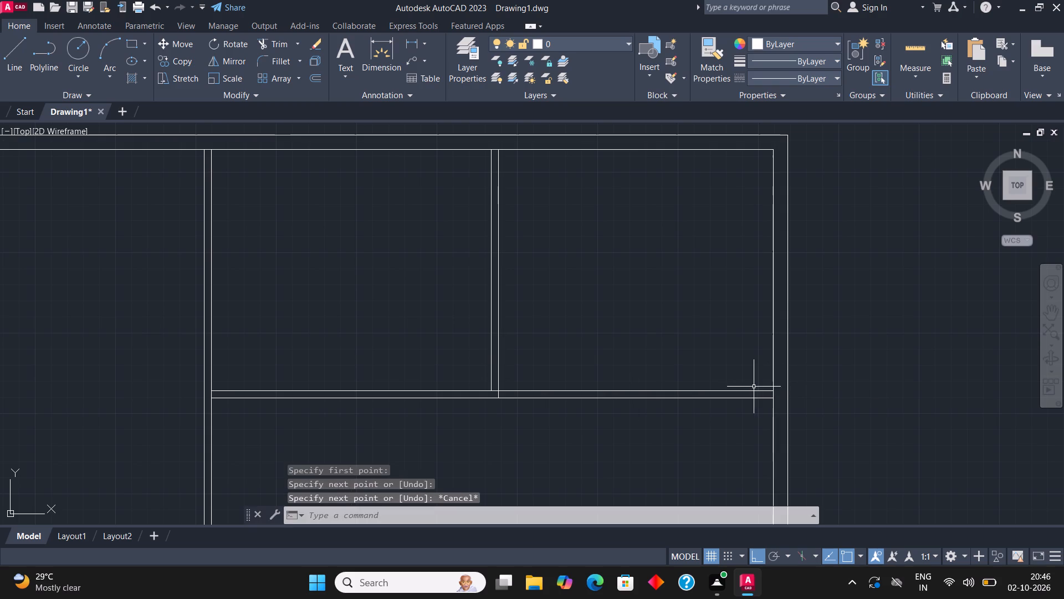
# Draw a small room outline 4'6" wide and 7' deep, starting where the horizontal partition's lower face meets the right wall's inner face.
pyautogui.moveTo(738, 283); pyautogui.dragTo(723, 311, button='middle')
pyautogui.scroll(-3, 709, 248)
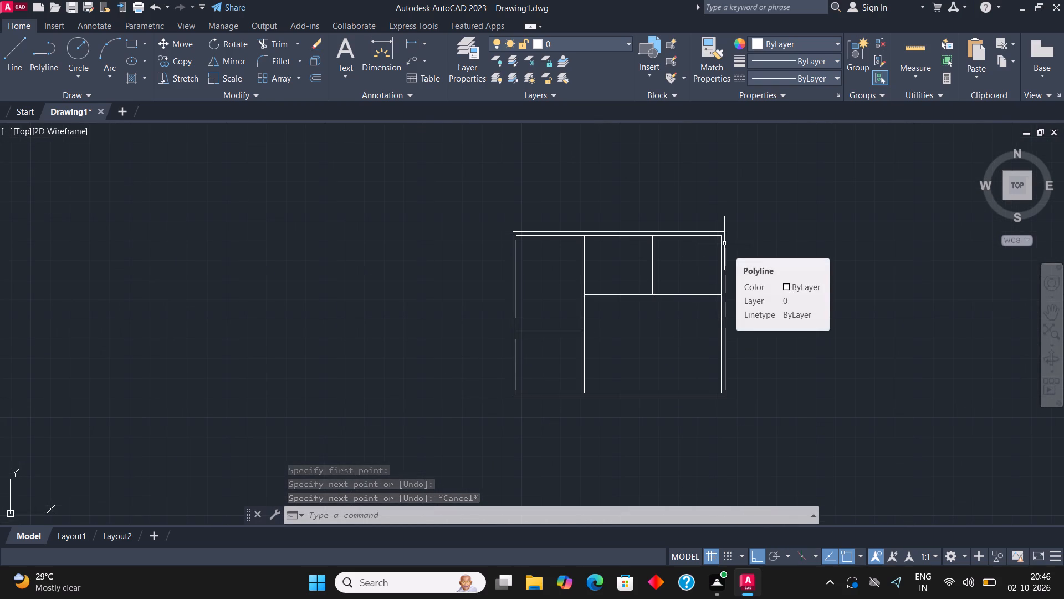
pyautogui.click(11, 52)
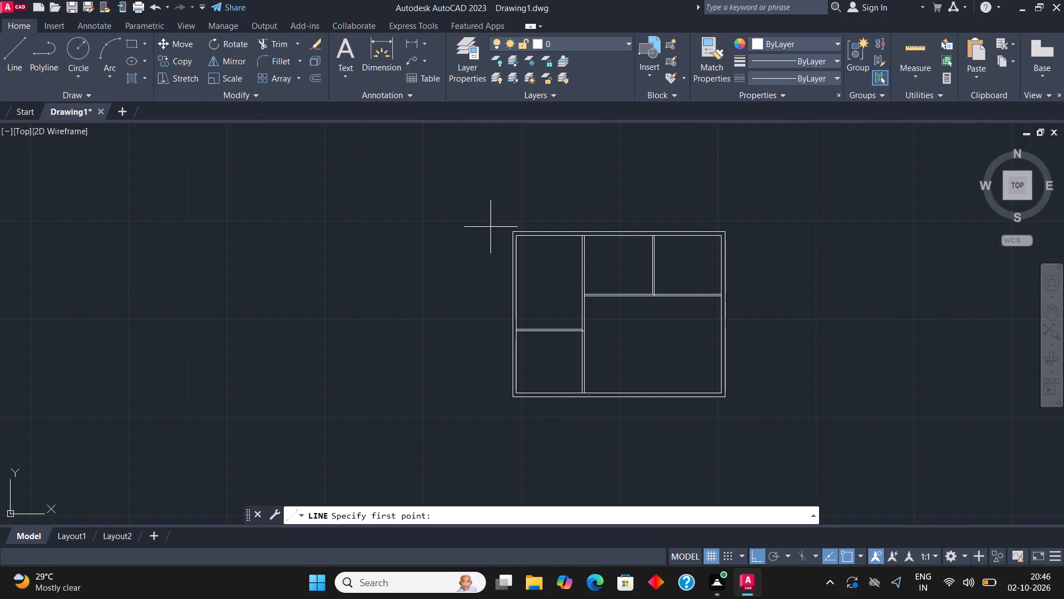
pyautogui.scroll(2, 663, 290)
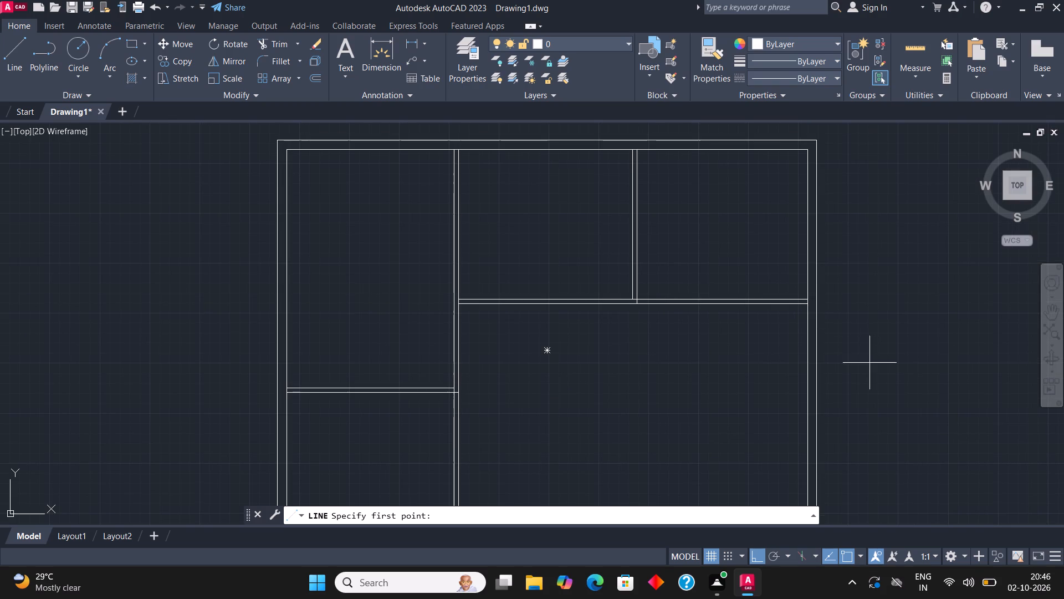
pyautogui.scroll(2, 892, 379)
pyautogui.click(675, 188)
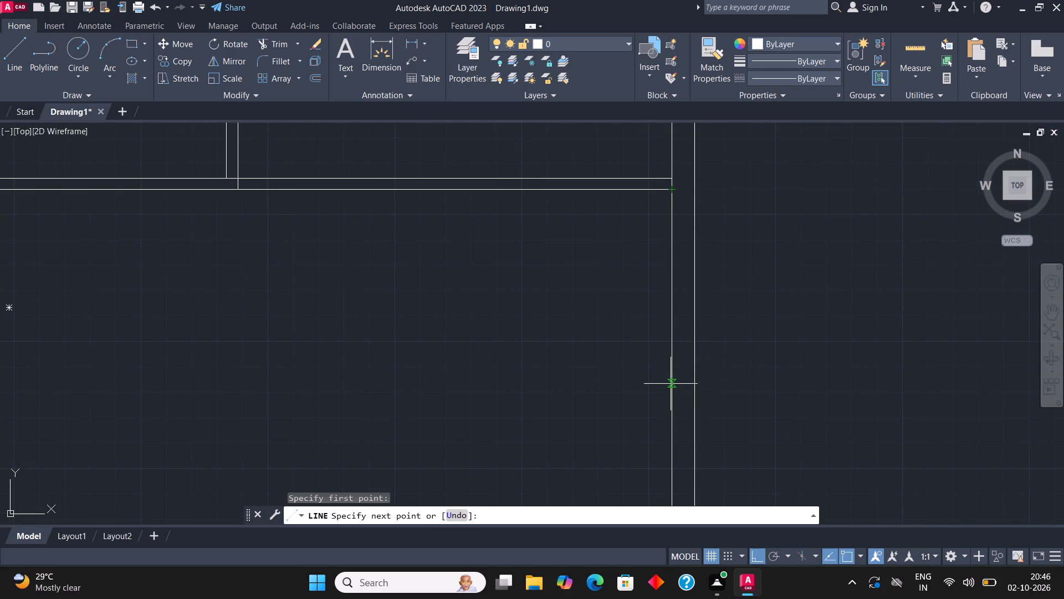
pyautogui.write("7'")
pyautogui.press('Return')
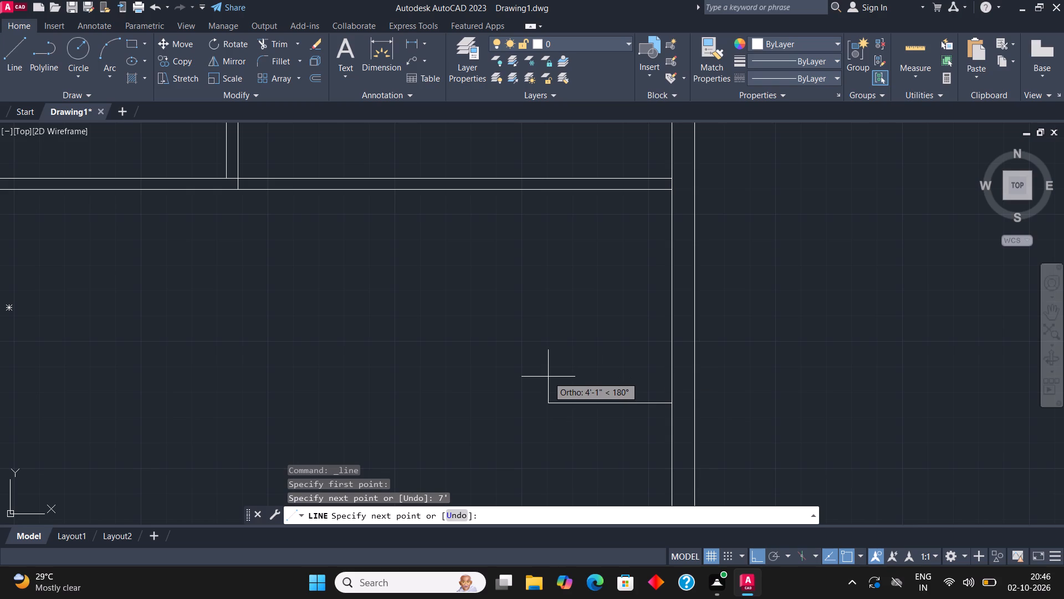
pyautogui.write('4\'6"')
pyautogui.press('Return')
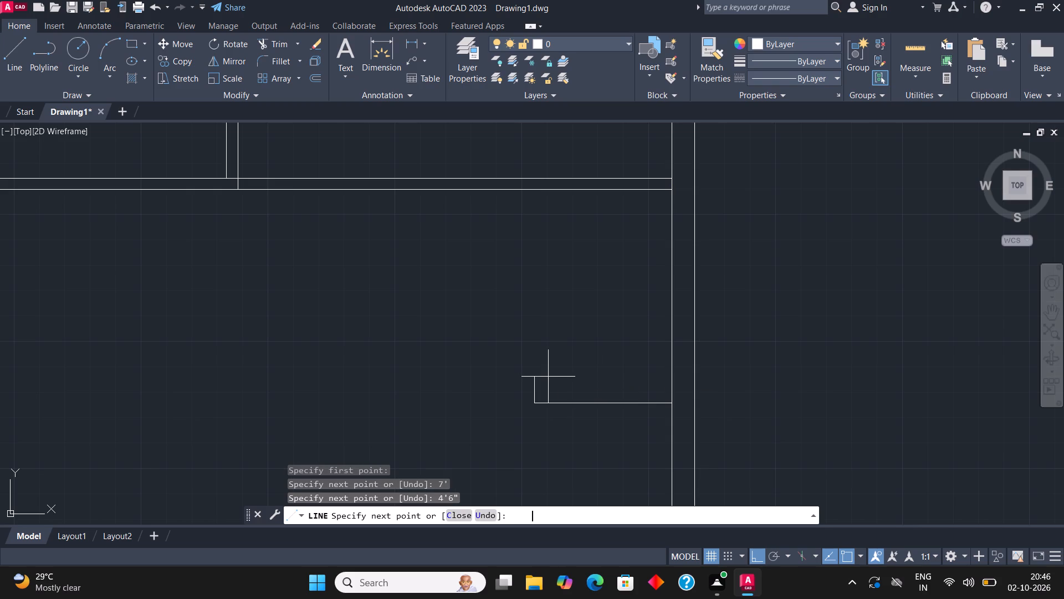
pyautogui.write("7'")
pyautogui.press('Return')
pyautogui.press('Escape')
# Offset the small room's vertical line 4.5" to the left and its horizontal line 4.5" downward.
pyautogui.moveTo(586, 291); pyautogui.dragTo(596, 267, button='middle')
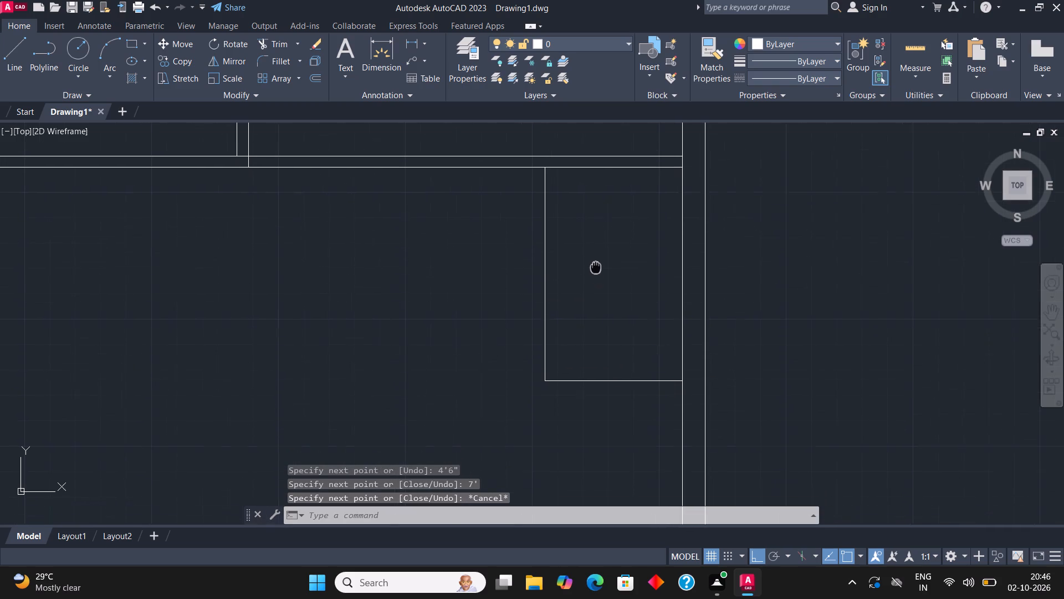
pyautogui.moveTo(596, 267); pyautogui.dragTo(594, 266, button='middle')
pyautogui.moveTo(559, 403); pyautogui.dragTo(553, 400)
pyautogui.click(507, 331)
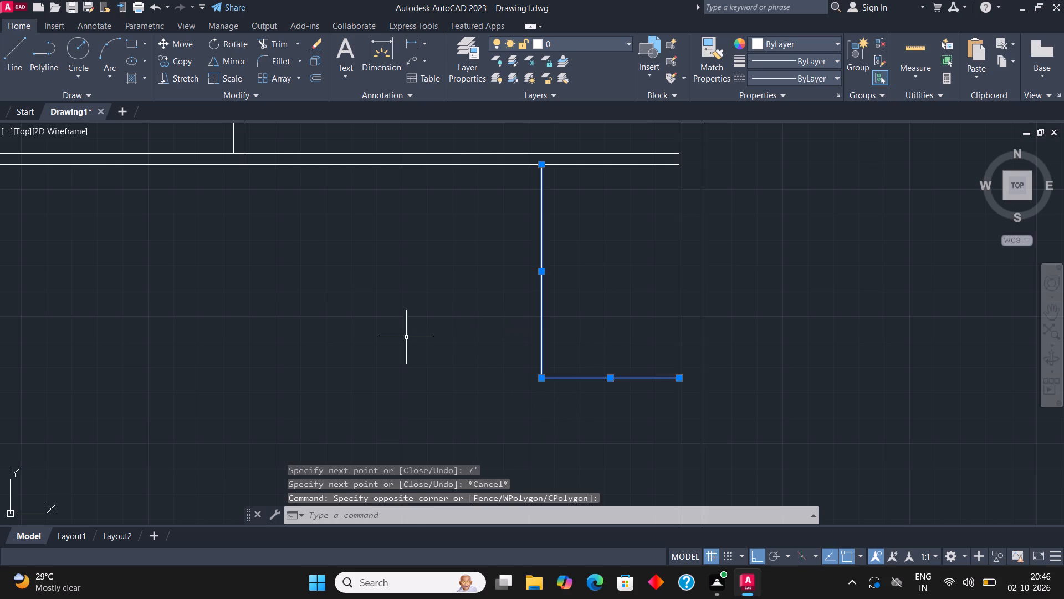
pyautogui.click(318, 76)
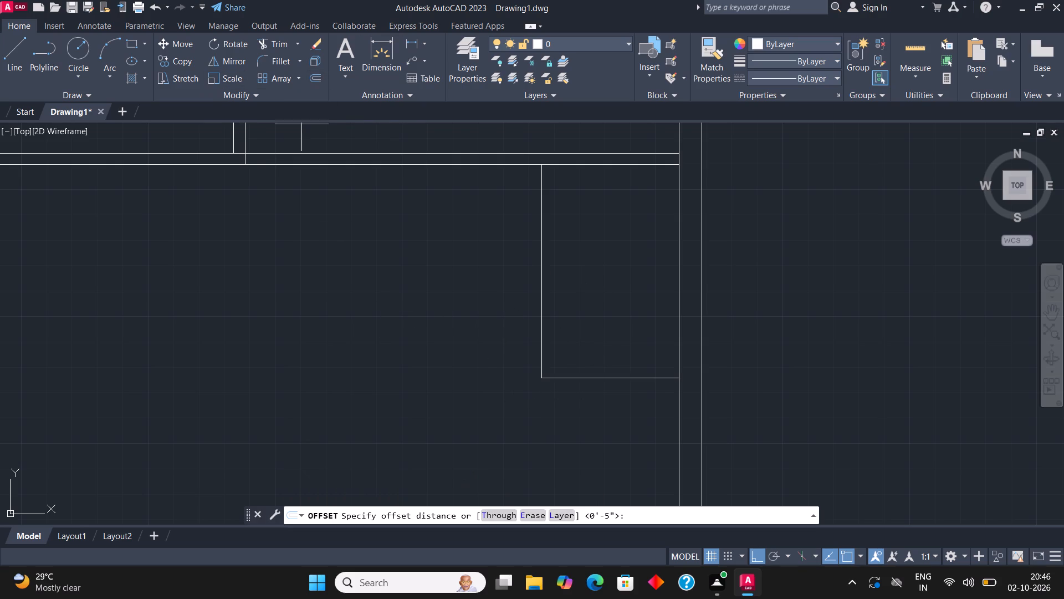
pyautogui.click(541, 280)
pyautogui.write('4.5')
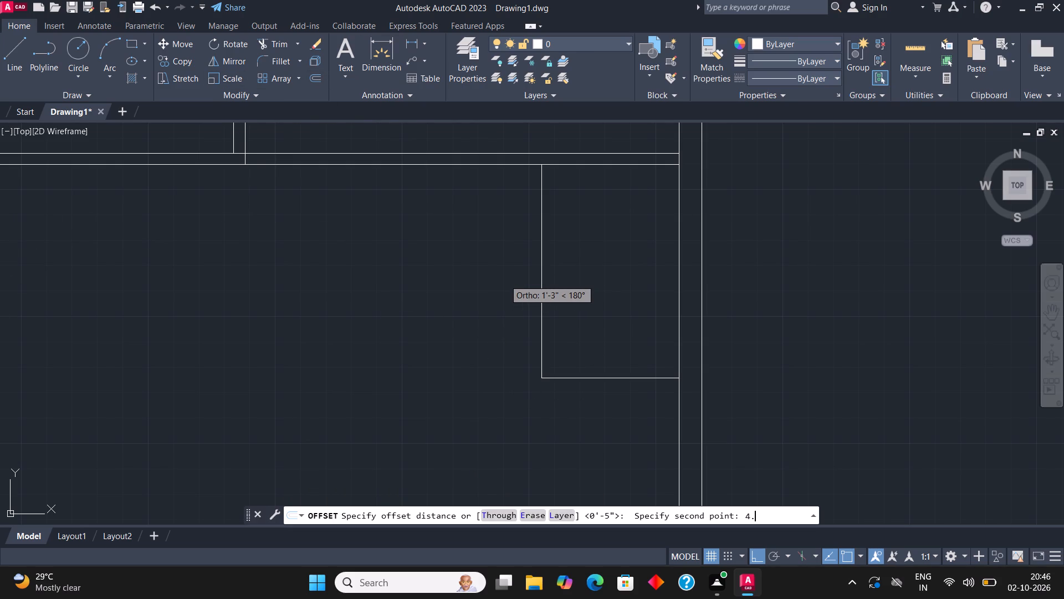
pyautogui.hotkey('shift', '"')
pyautogui.press('Return')
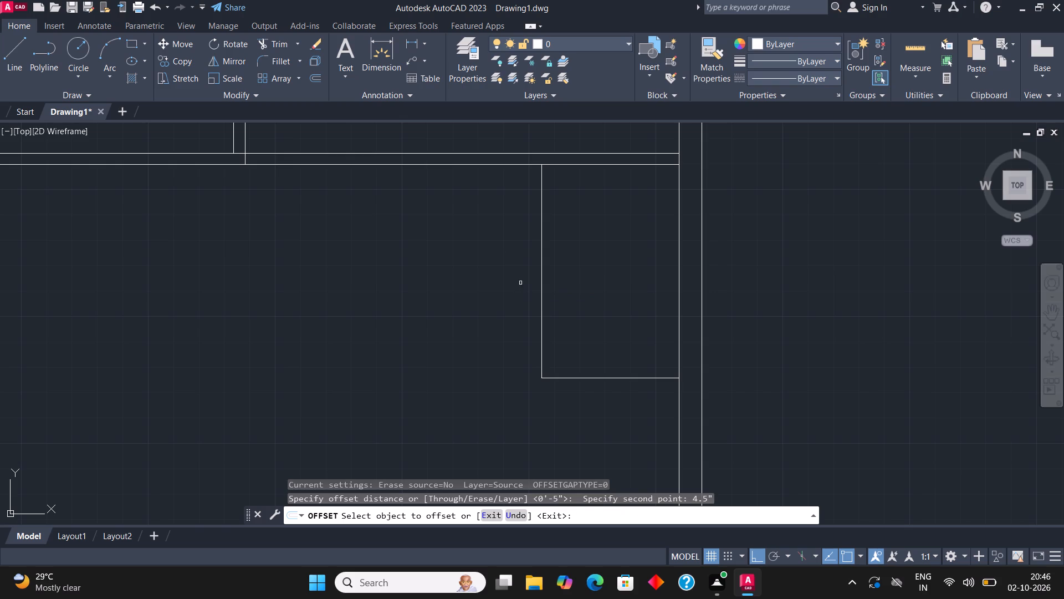
pyautogui.moveTo(541, 293); pyautogui.dragTo(531, 288)
pyautogui.click(514, 278)
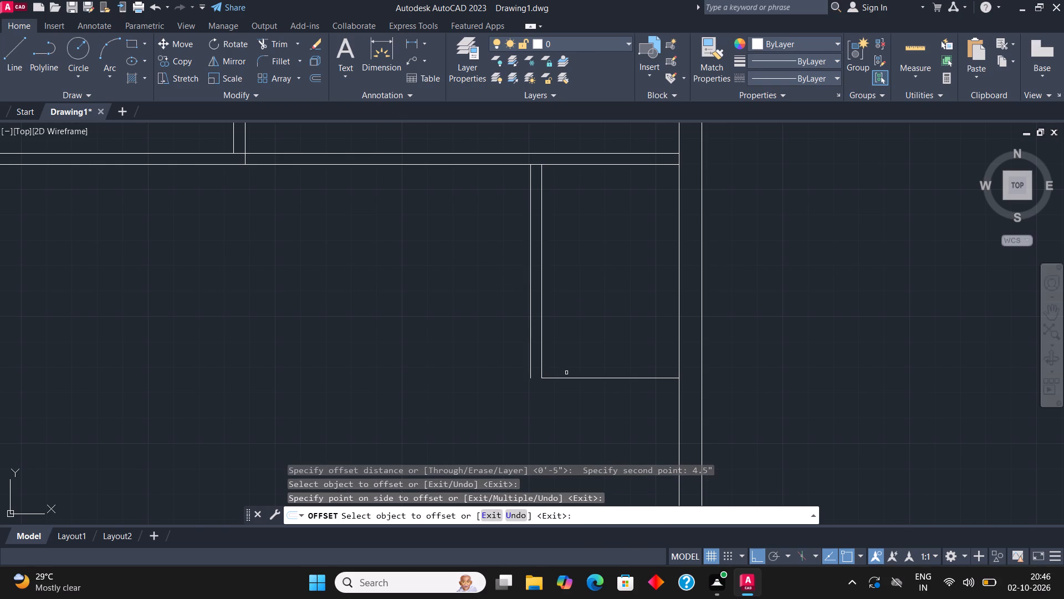
pyautogui.click(574, 378)
pyautogui.click(572, 404)
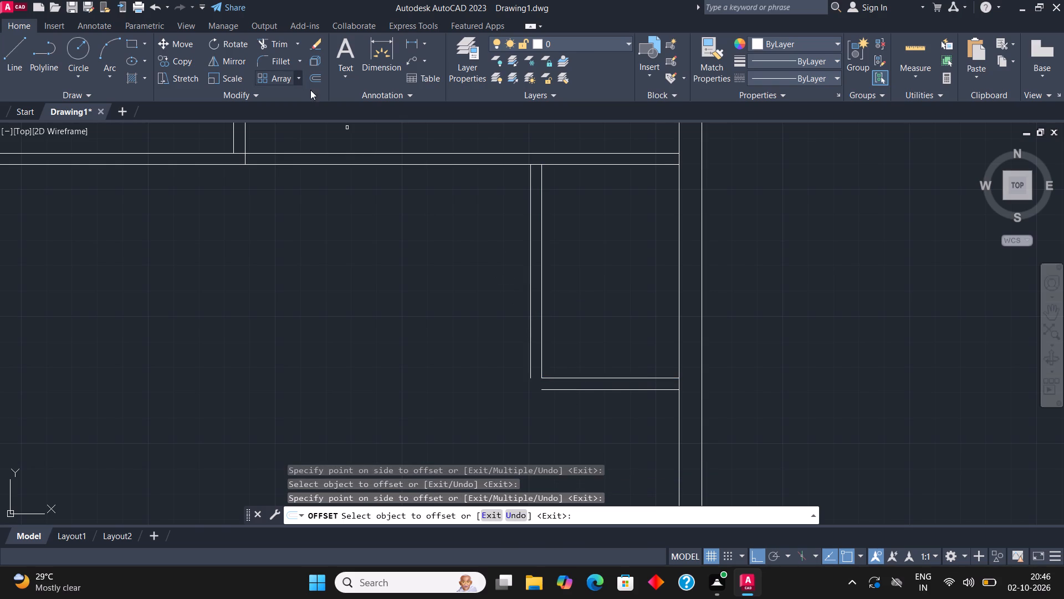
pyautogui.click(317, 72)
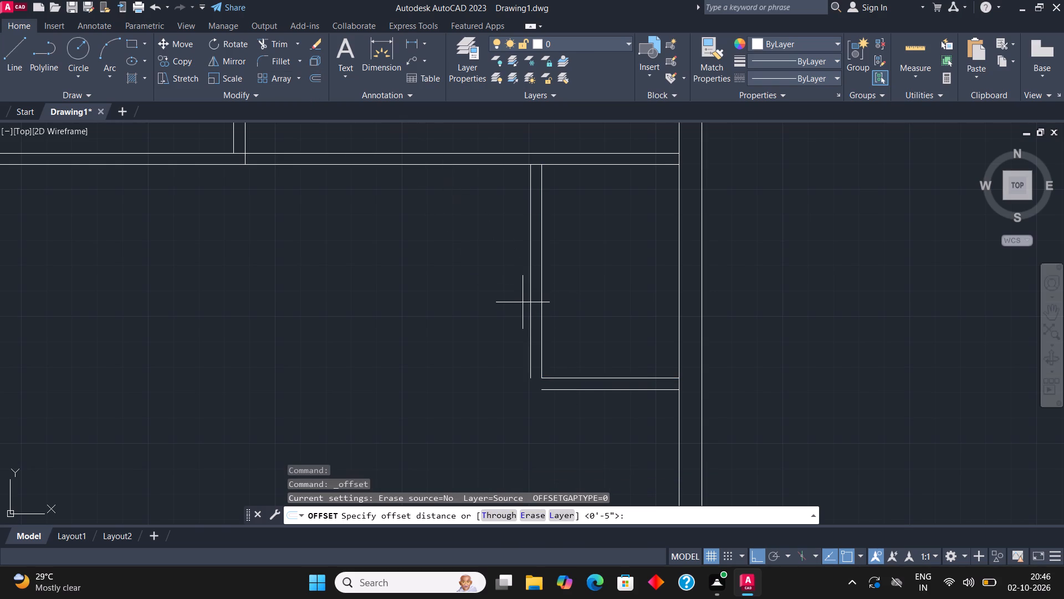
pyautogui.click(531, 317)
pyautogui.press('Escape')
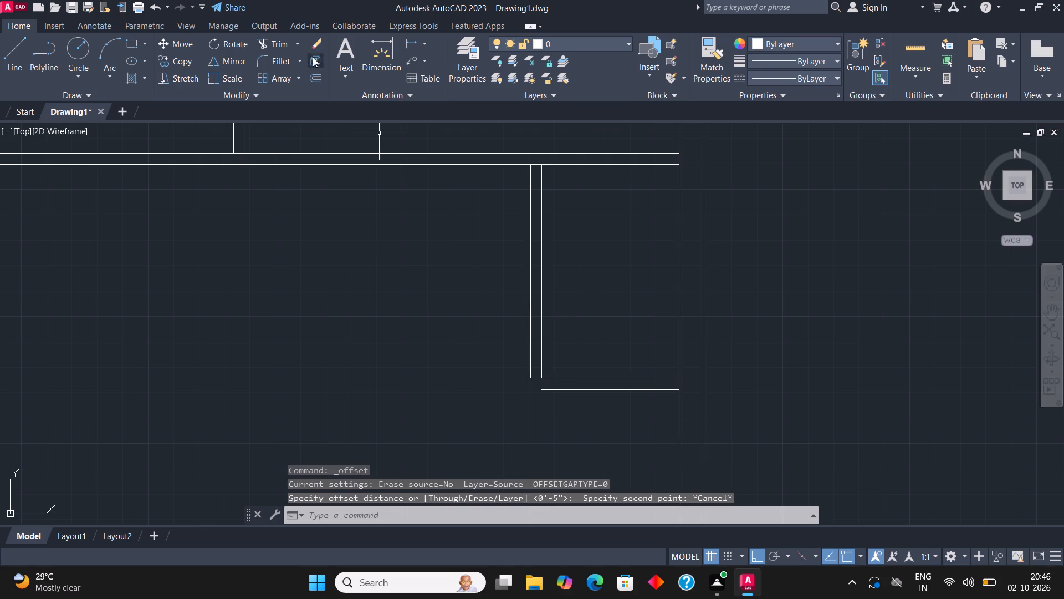
# Fillet the small room's two outer partition lines so they meet at its lower-left corner.
pyautogui.click(282, 55)
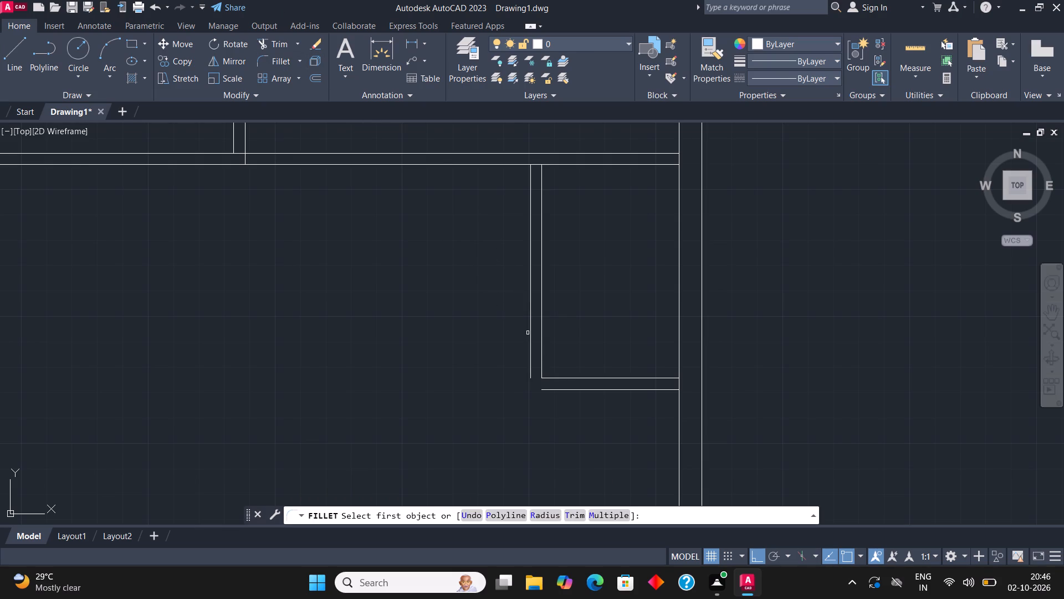
pyautogui.click(530, 333)
pyautogui.click(550, 389)
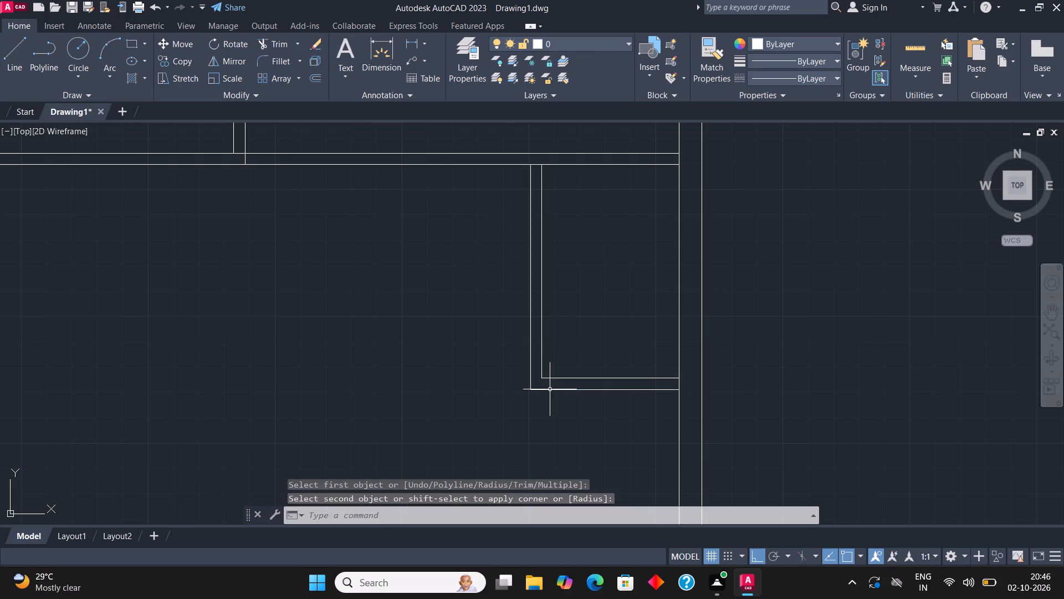
# Draw a second small room outline 5' wide and 7' deep below the horizontal partition, adjoining the first small room's left partition face.
pyautogui.click(11, 47)
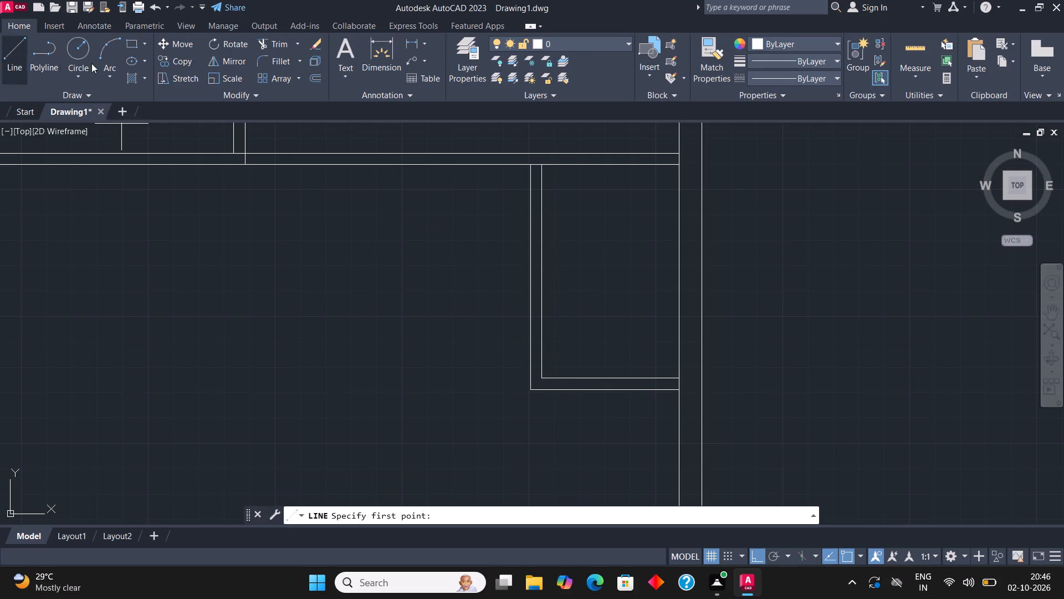
pyautogui.click(533, 167)
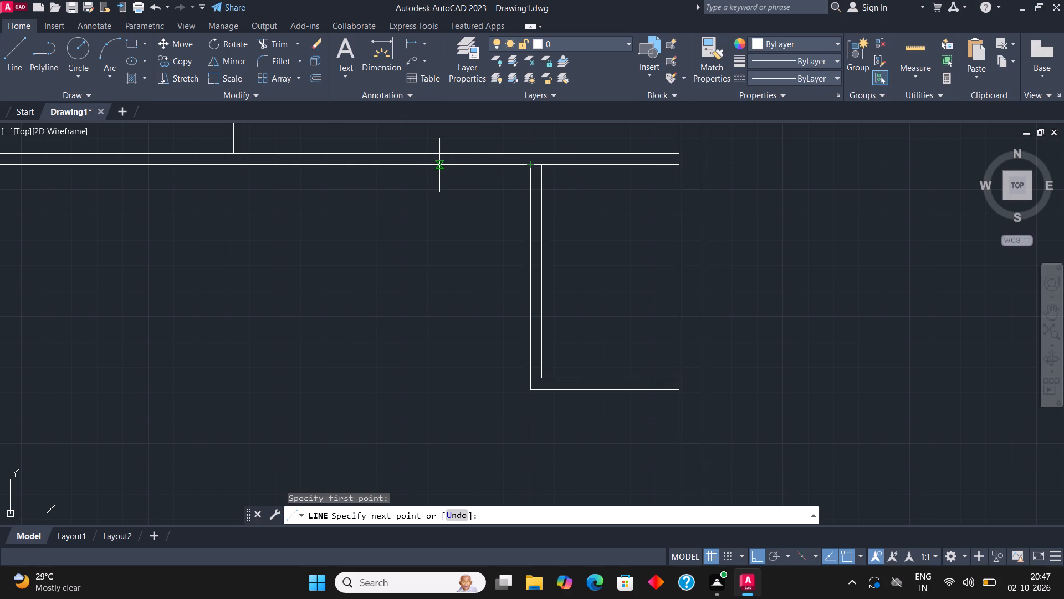
pyautogui.write("5'")
pyautogui.press('Return')
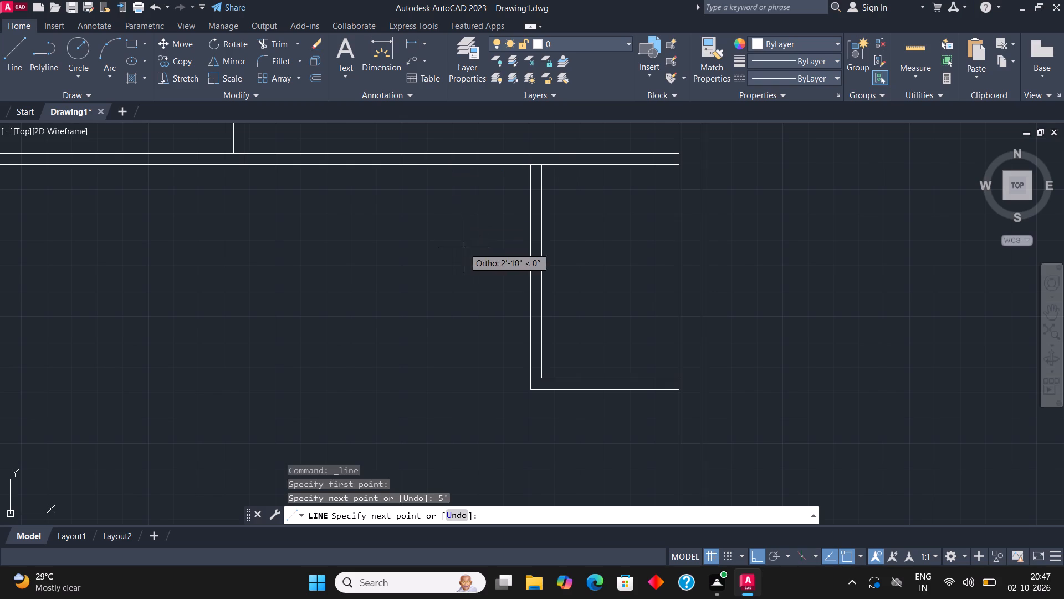
pyautogui.write("7'")
pyautogui.press('Return')
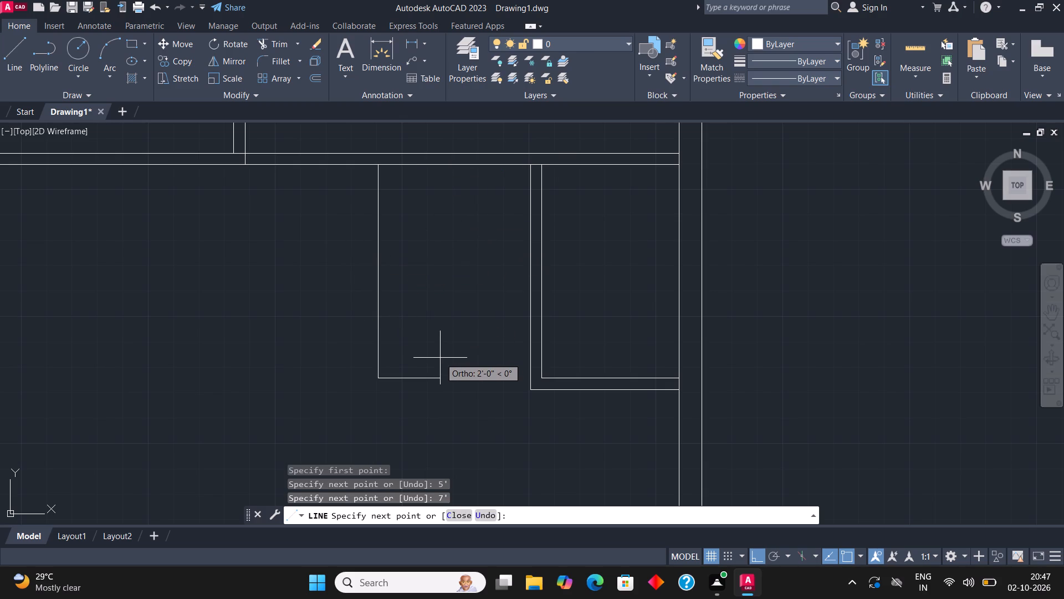
pyautogui.write("5'")
pyautogui.press('Return')
pyautogui.press('Escape')
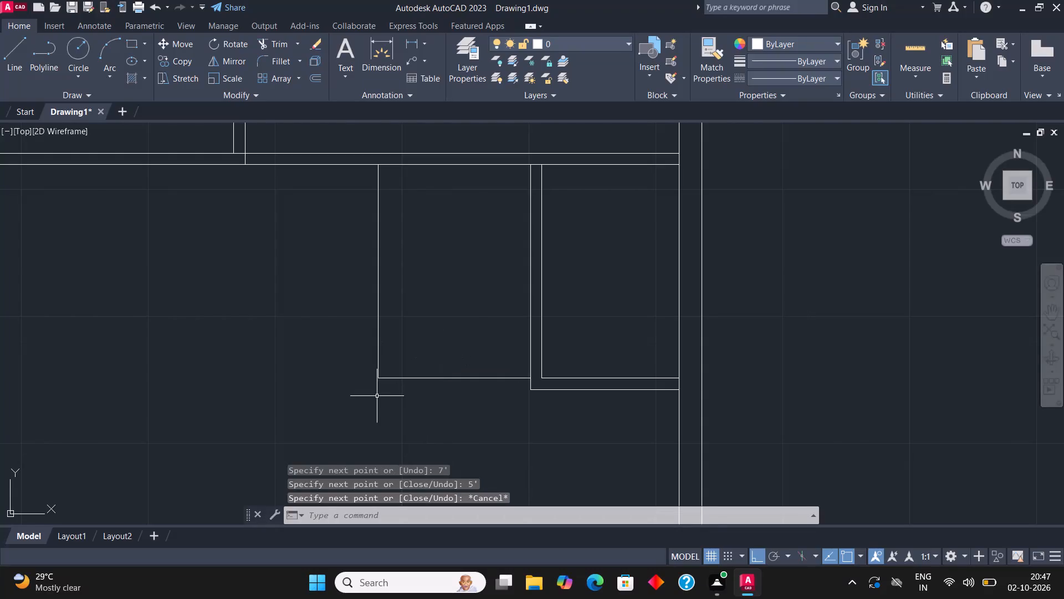
# Offset the second small room's left vertical line 4.5" to the left and its bottom horizontal line 4.5" downward.
pyautogui.click(379, 395)
pyautogui.click(337, 354)
pyautogui.click(313, 83)
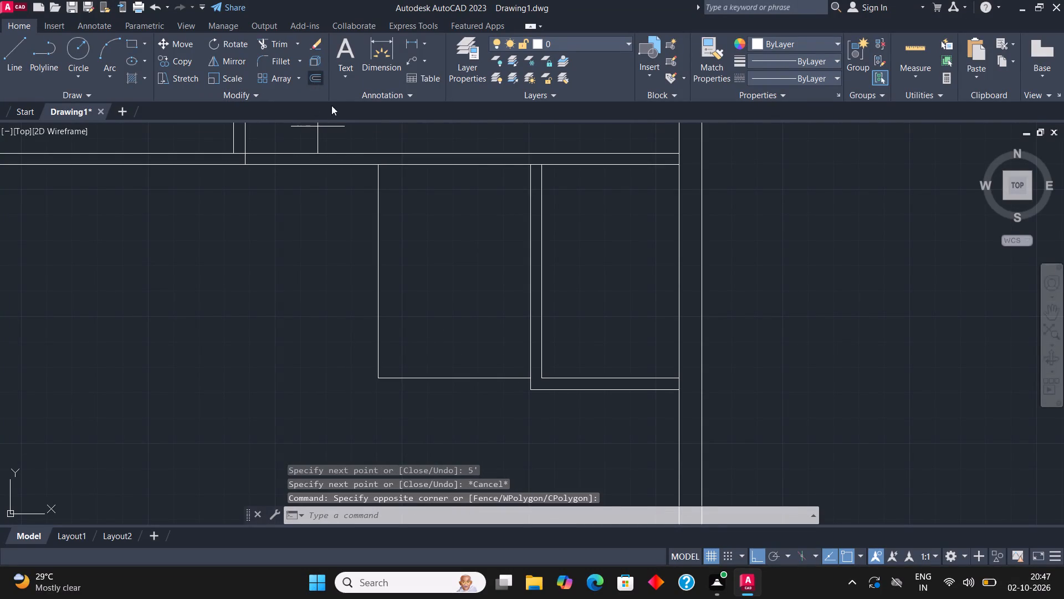
pyautogui.click(381, 267)
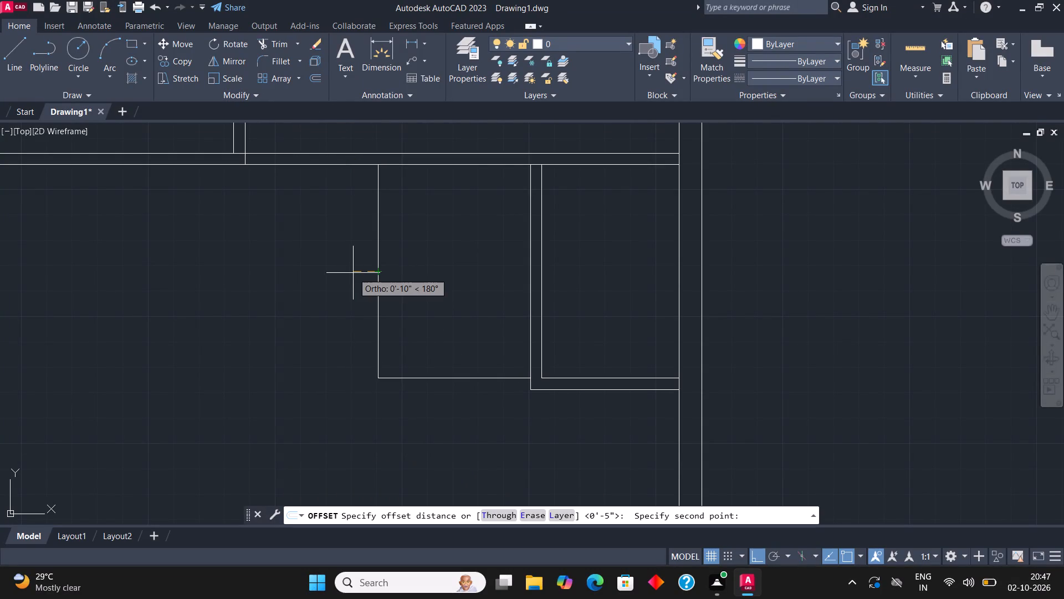
pyautogui.write('4.5"')
pyautogui.press('Return')
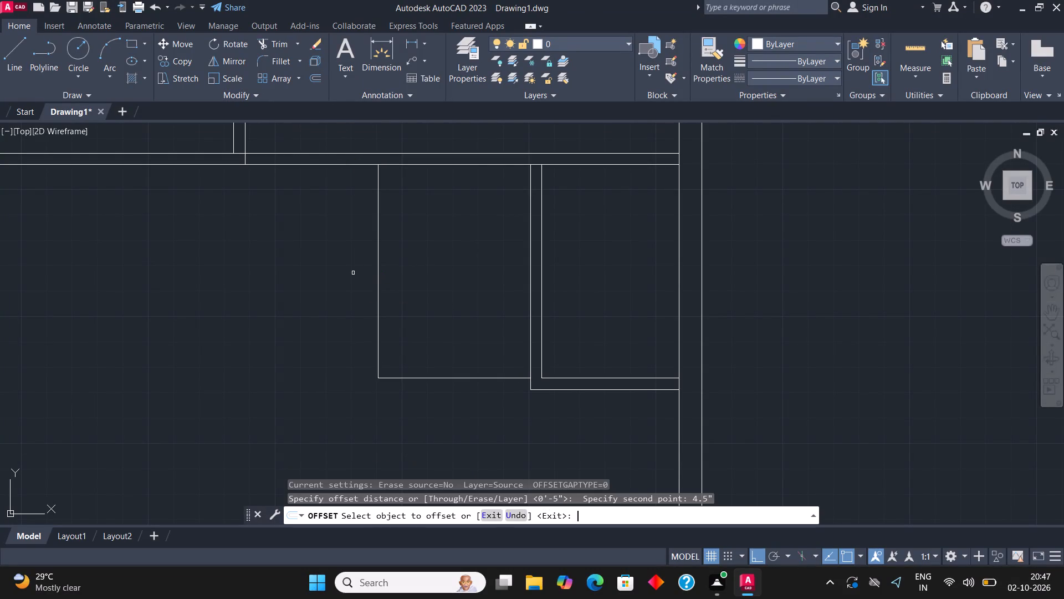
pyautogui.click(378, 189)
pyautogui.click(330, 190)
pyautogui.click(447, 377)
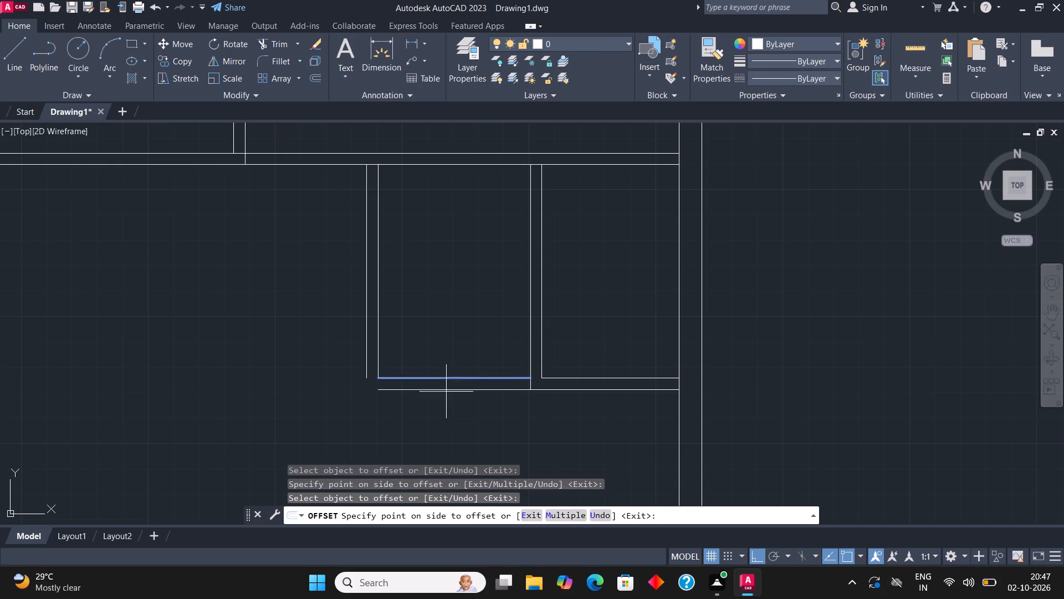
pyautogui.click(446, 393)
# Fillet the second small room's two outer partition lines so they meet at its lower-left corner.
pyautogui.click(265, 60)
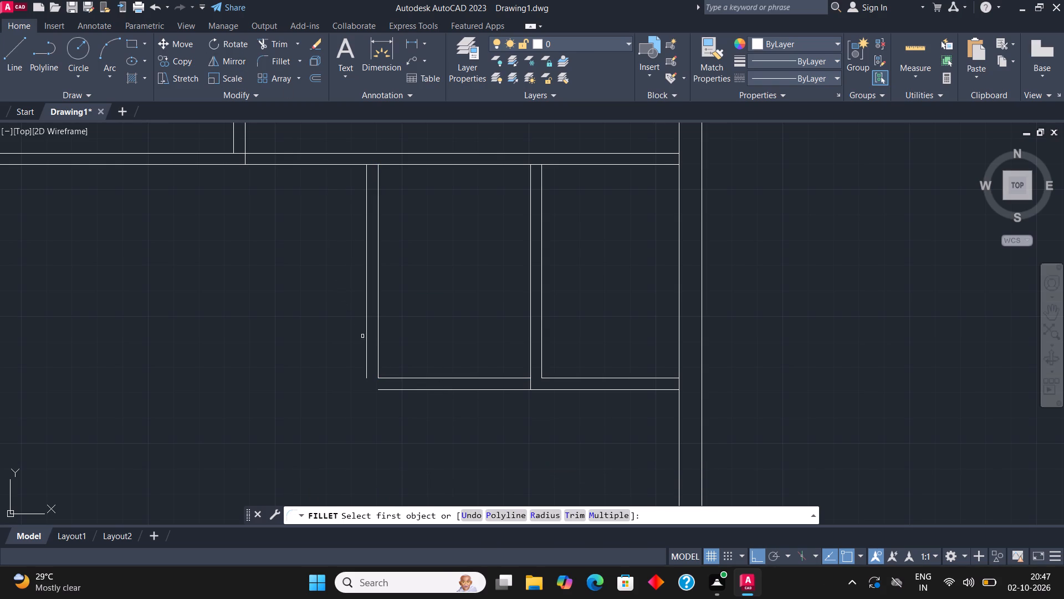
pyautogui.click(368, 343)
pyautogui.click(395, 388)
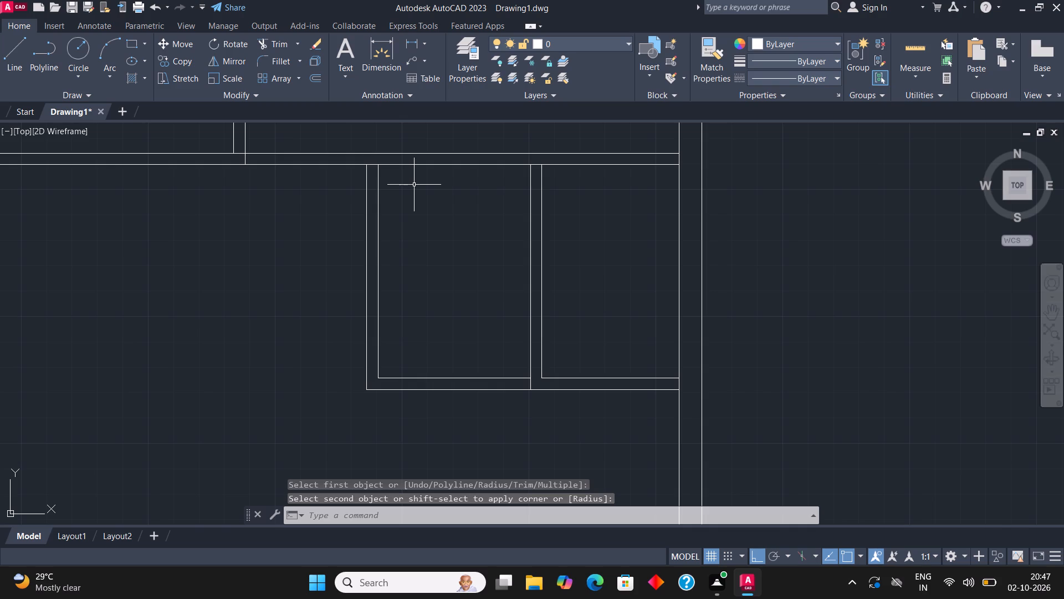
# Draw a 13' line down the right wall's inner face, starting where the small rooms' lower outer partition line meets it.
pyautogui.scroll(-2, 654, 271)
pyautogui.moveTo(601, 272); pyautogui.dragTo(613, 268, button='middle')
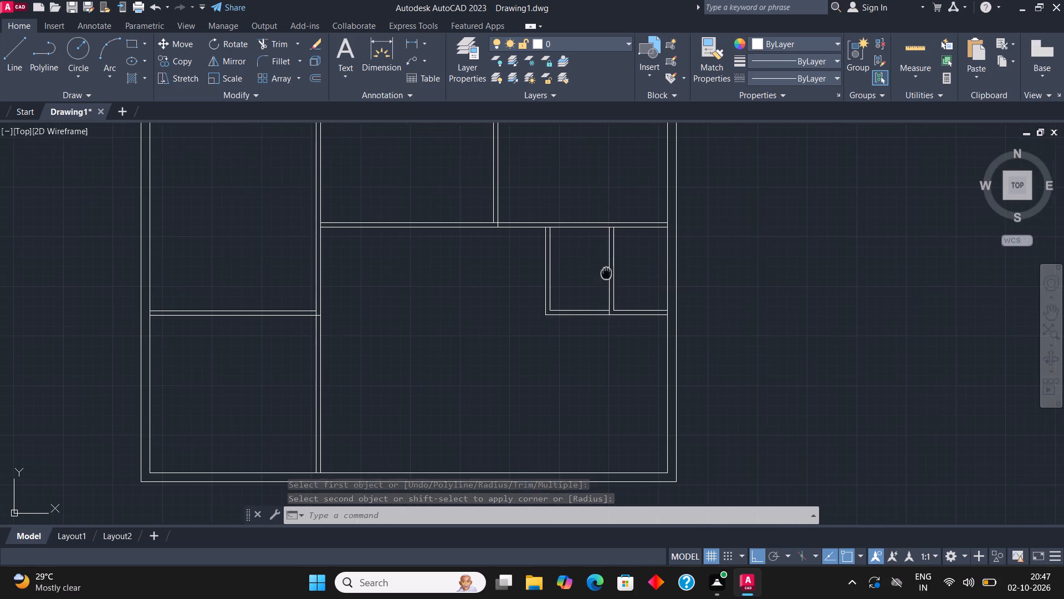
pyautogui.moveTo(613, 268); pyautogui.dragTo(615, 253, button='middle')
pyautogui.click(11, 48)
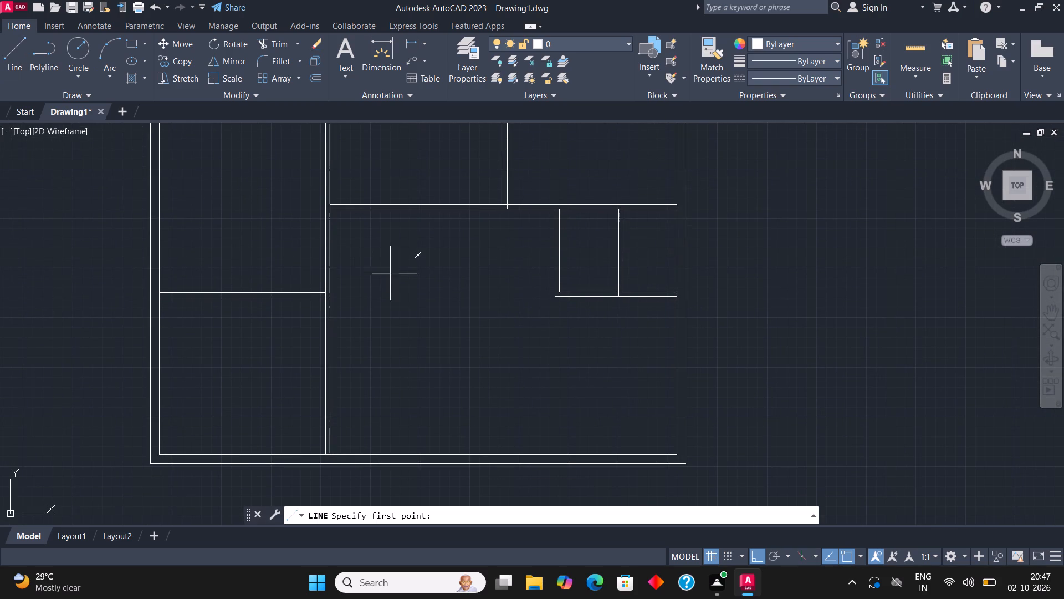
pyautogui.scroll(2, 631, 319)
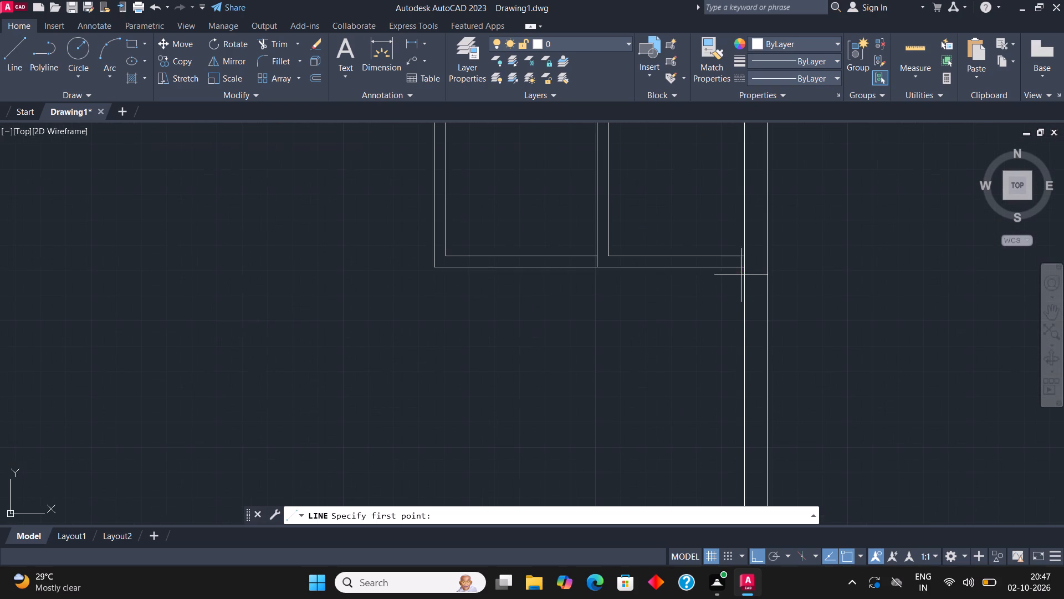
pyautogui.click(744, 266)
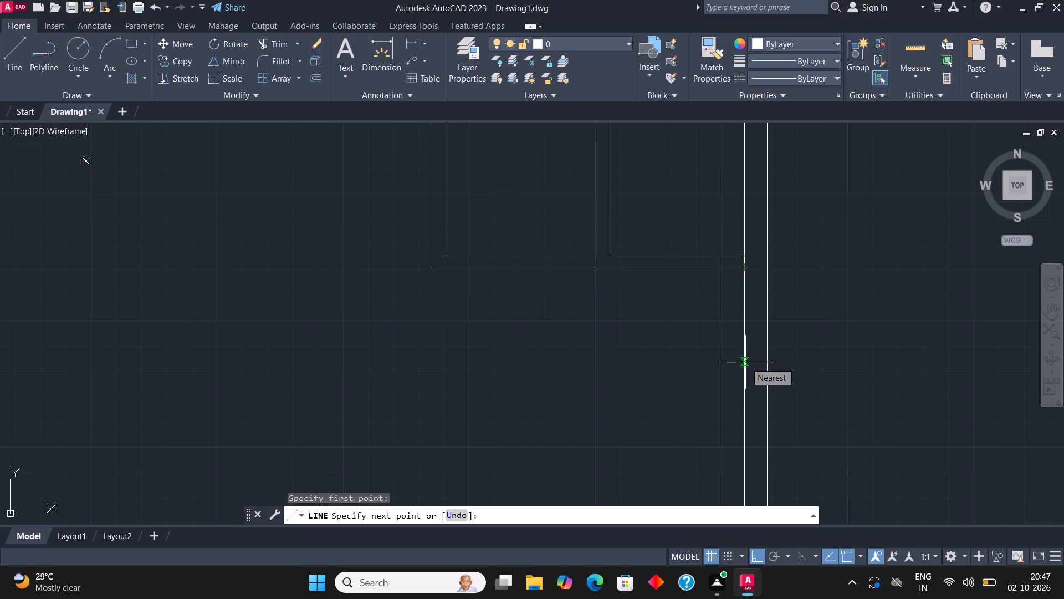
pyautogui.write("13'")
pyautogui.press('Return')
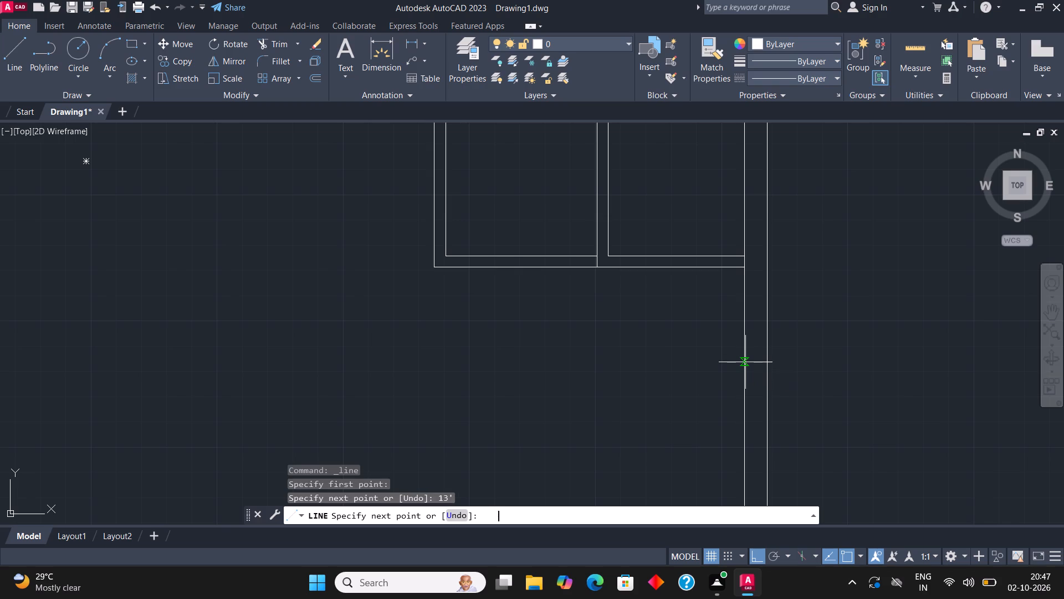
pyautogui.scroll(-2, 745, 362)
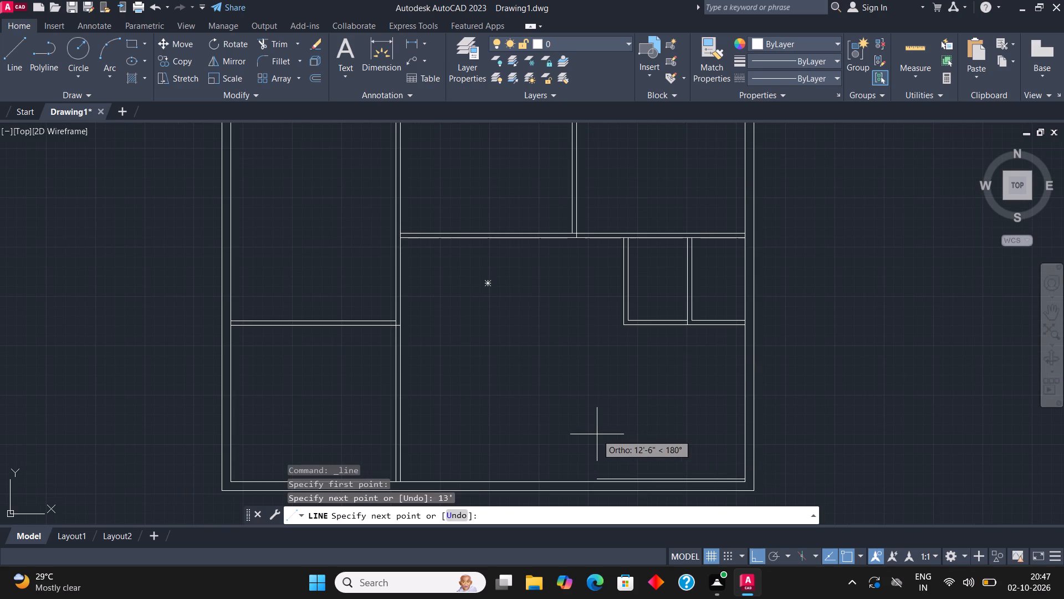
pyautogui.press('Escape')
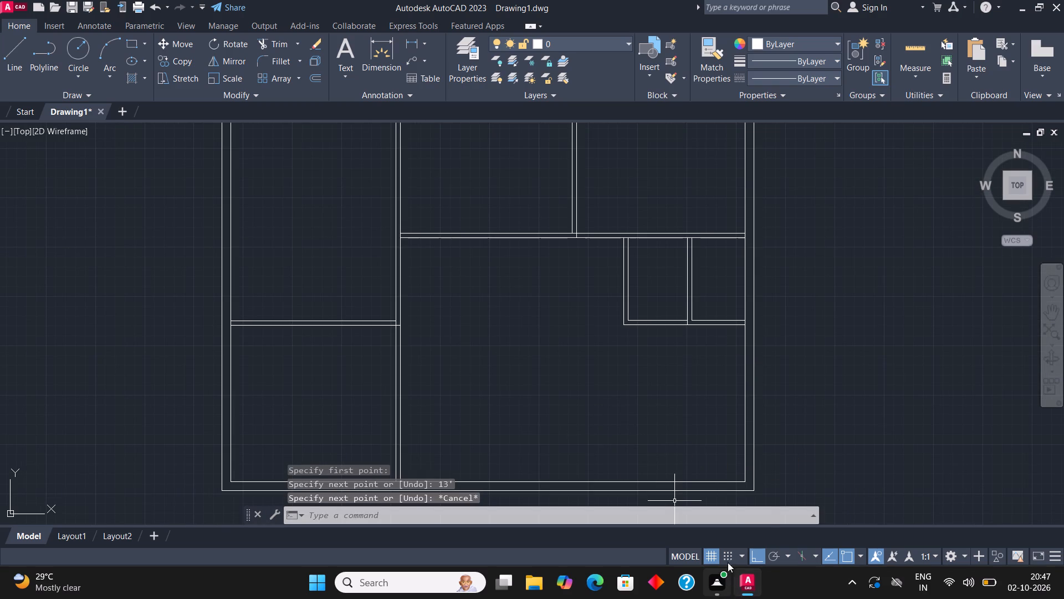
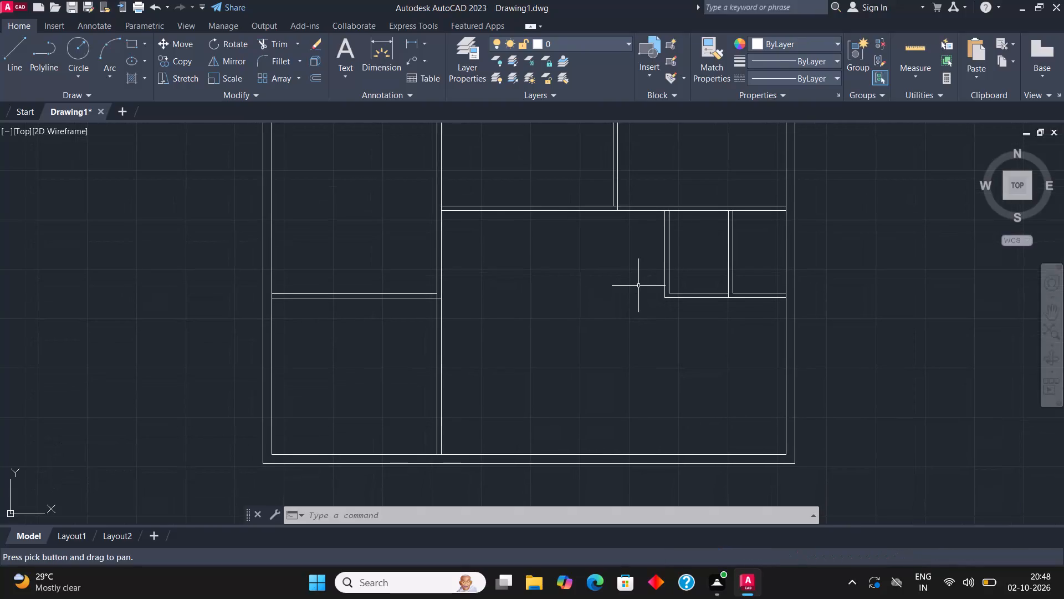
# Draw a room outline from the outer wall's inner lower-right corner: 14' left, 13' up, and right to the small rooms' lower partition line.
pyautogui.click(9, 46)
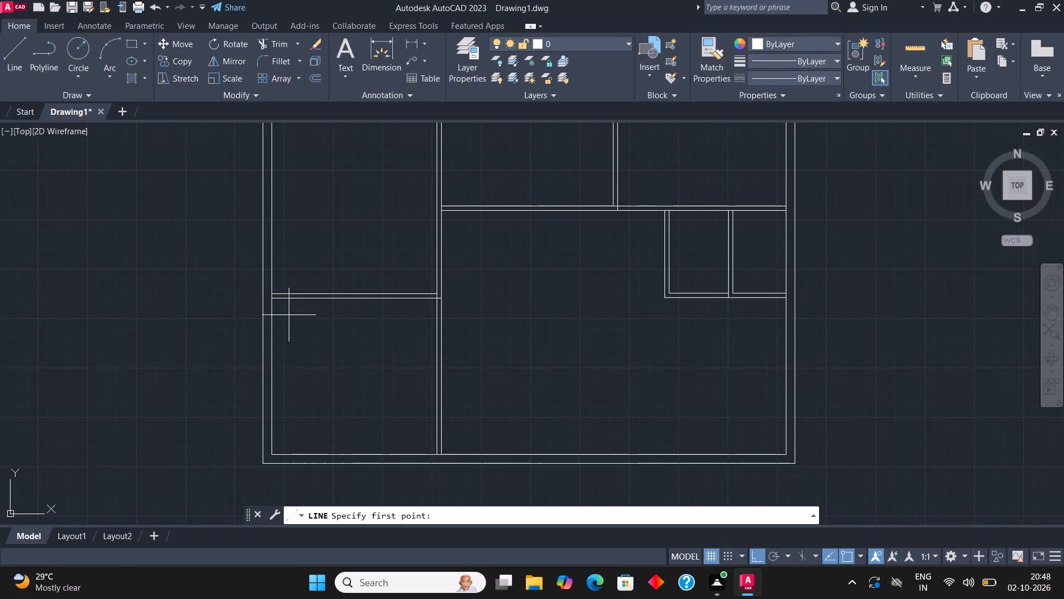
pyautogui.moveTo(649, 373); pyautogui.dragTo(544, 306, button='middle')
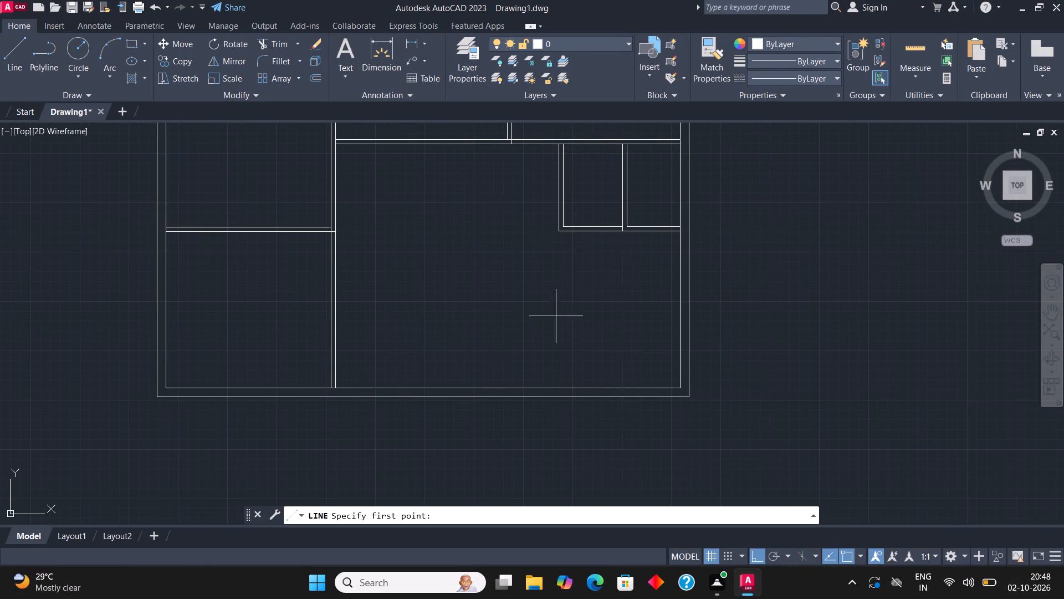
pyautogui.scroll(2, 671, 375)
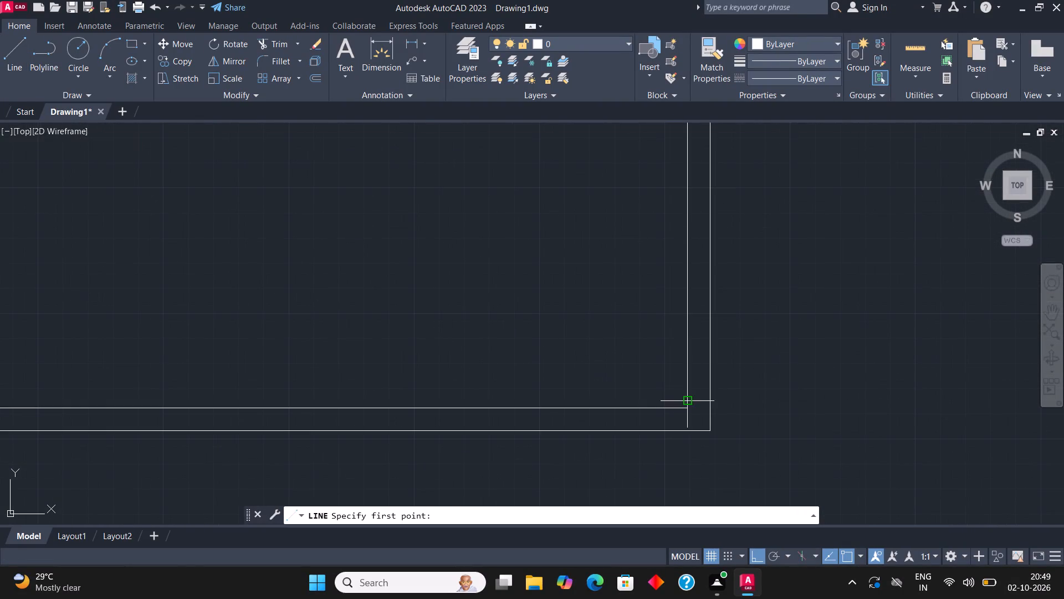
pyautogui.click(690, 410)
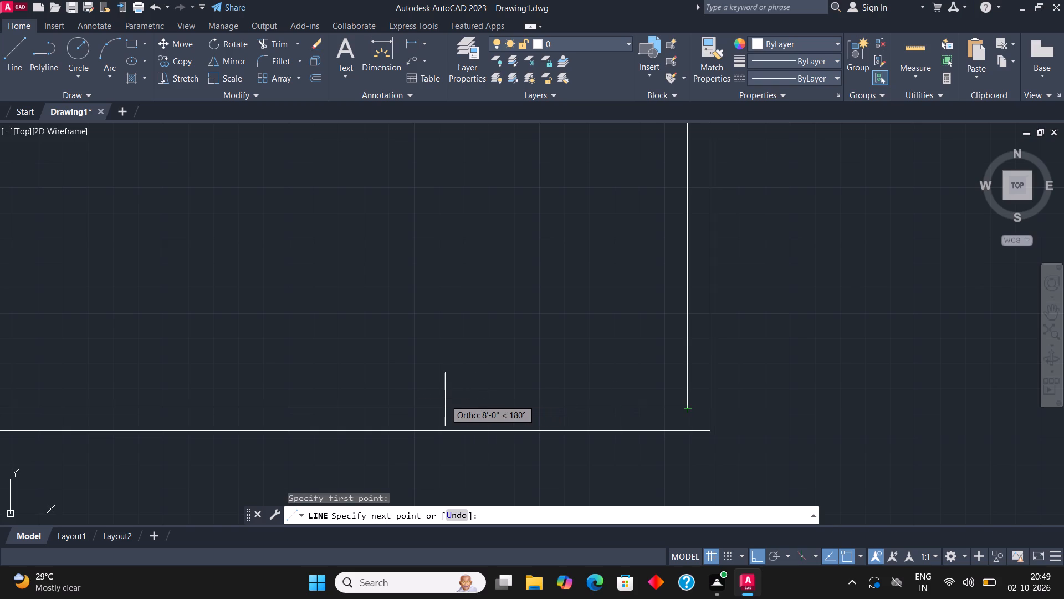
pyautogui.write("14'")
pyautogui.press('Return')
pyautogui.scroll(-3, 445, 399)
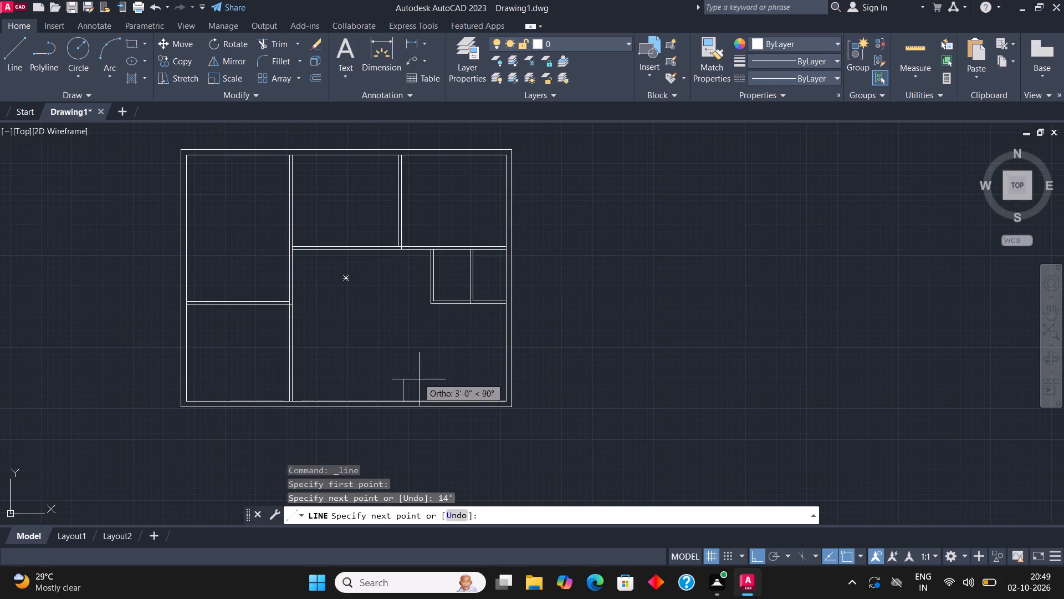
pyautogui.scroll(1, 398, 353)
pyautogui.write("13'")
pyautogui.press('Return')
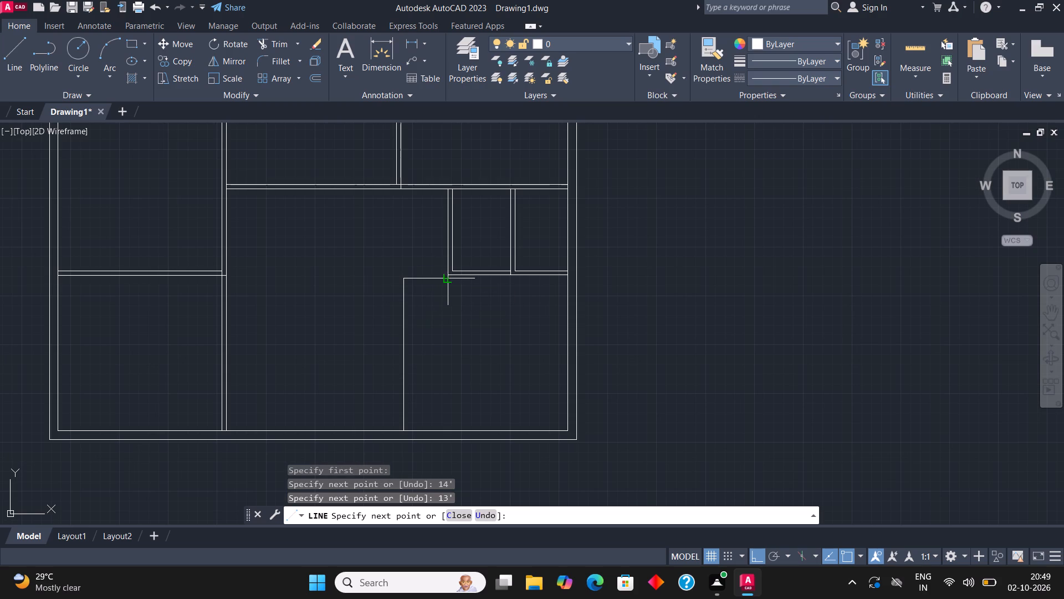
pyautogui.moveTo(427, 333); pyautogui.dragTo(479, 367, button='middle')
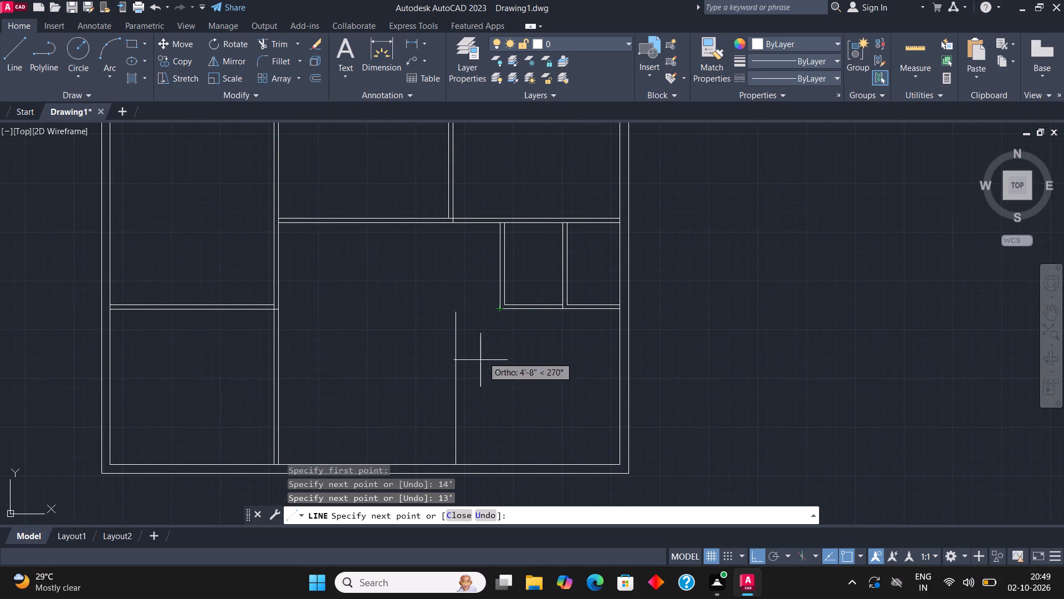
pyautogui.scroll(2, 485, 322)
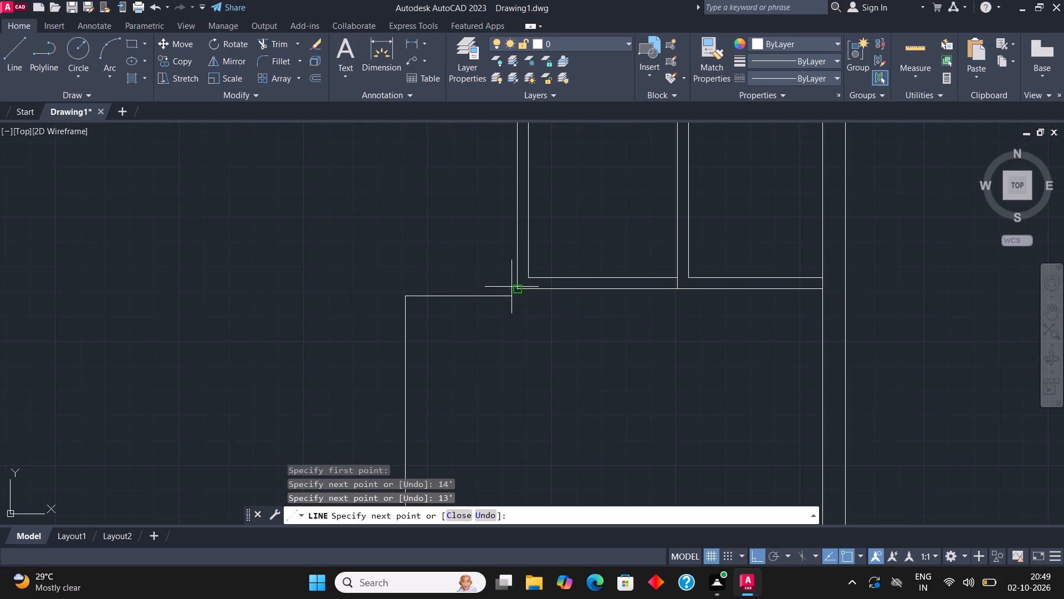
pyautogui.click(409, 286)
pyautogui.click(525, 288)
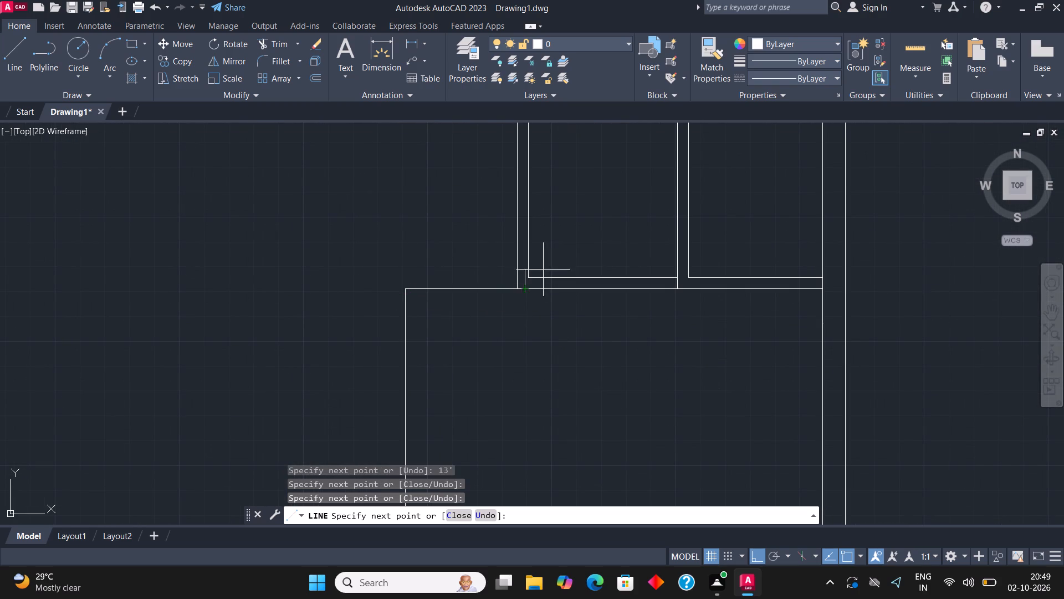
pyautogui.scroll(-3, 543, 277)
pyautogui.press('Escape')
# Offset the new room's left vertical line 4.5" to the left and its short top line 4.5" upward.
pyautogui.moveTo(556, 319); pyautogui.dragTo(590, 329, button='middle')
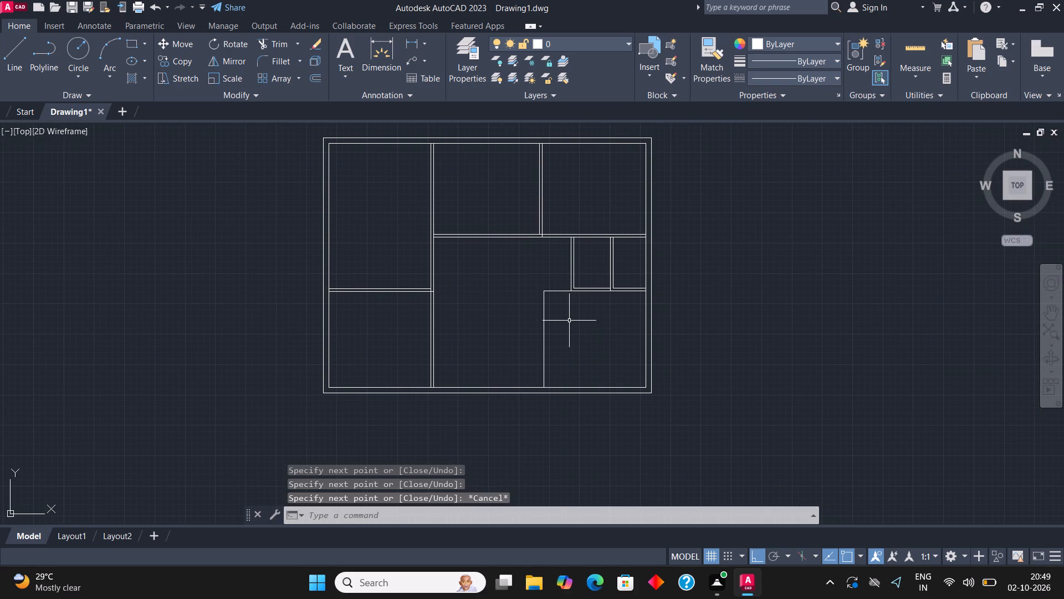
pyautogui.click(562, 321)
pyautogui.click(535, 292)
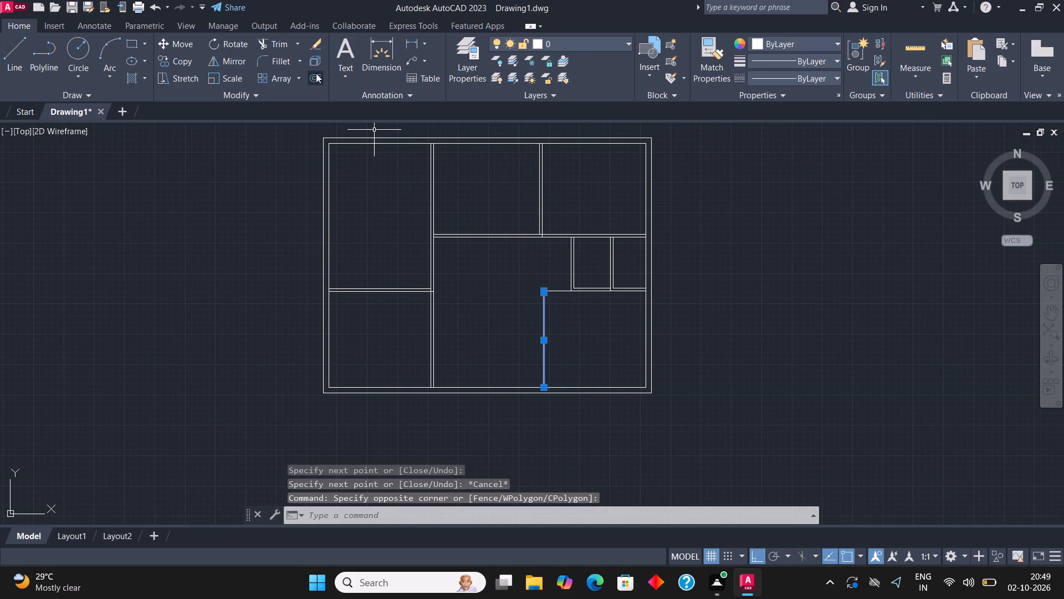
pyautogui.click(316, 73)
pyautogui.click(540, 343)
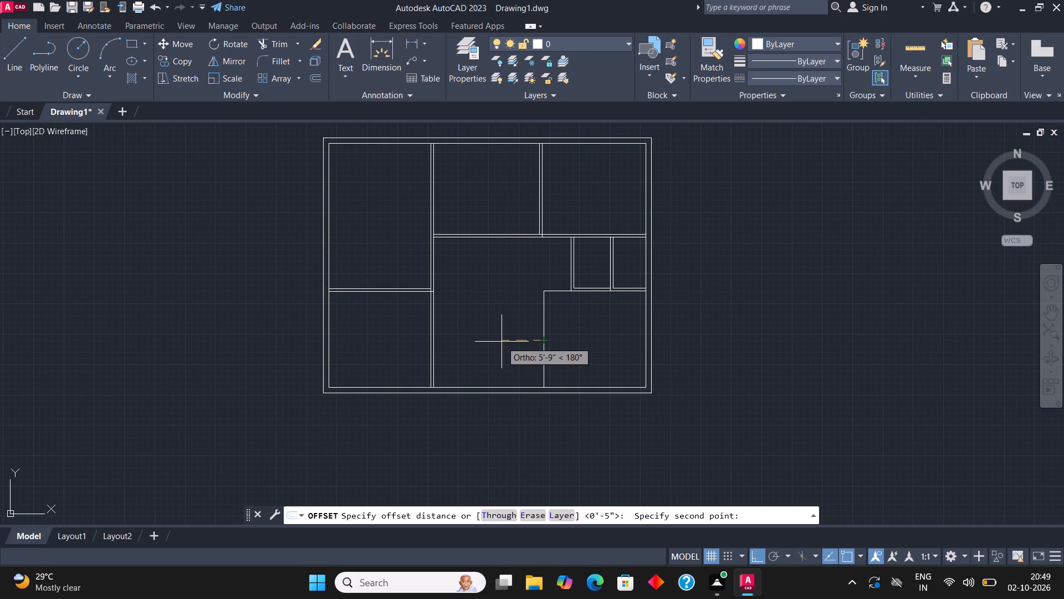
pyautogui.write('4.5"')
pyautogui.press('Return')
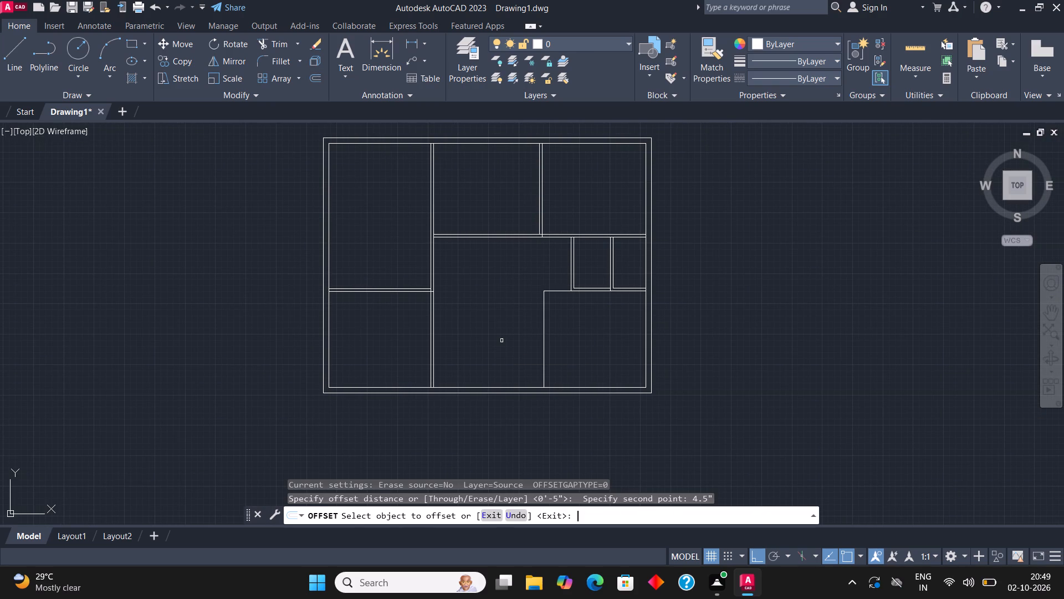
pyautogui.click(543, 338)
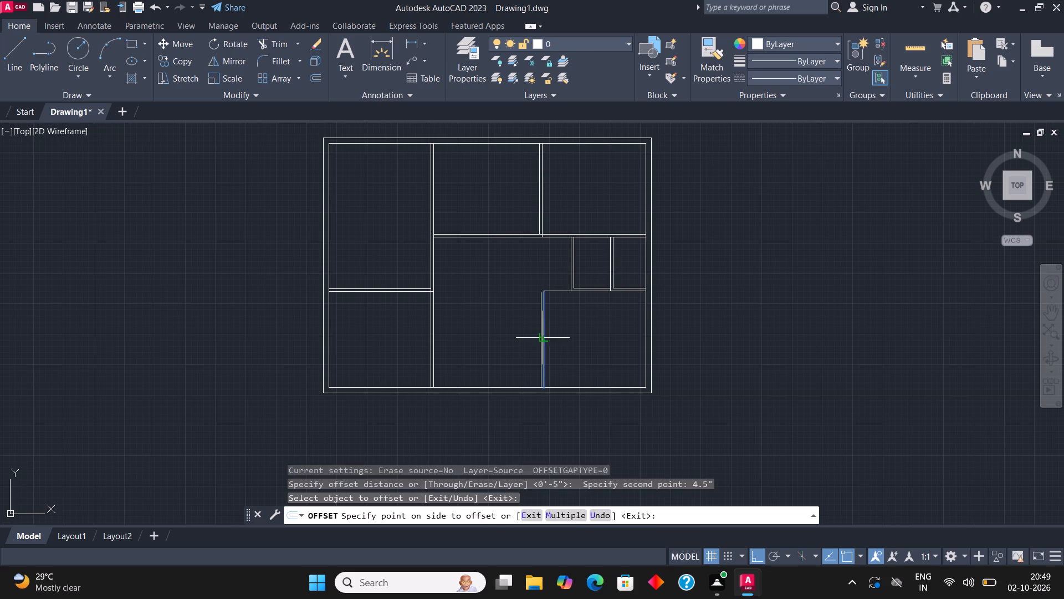
pyautogui.click(518, 317)
pyautogui.click(553, 291)
pyautogui.click(547, 277)
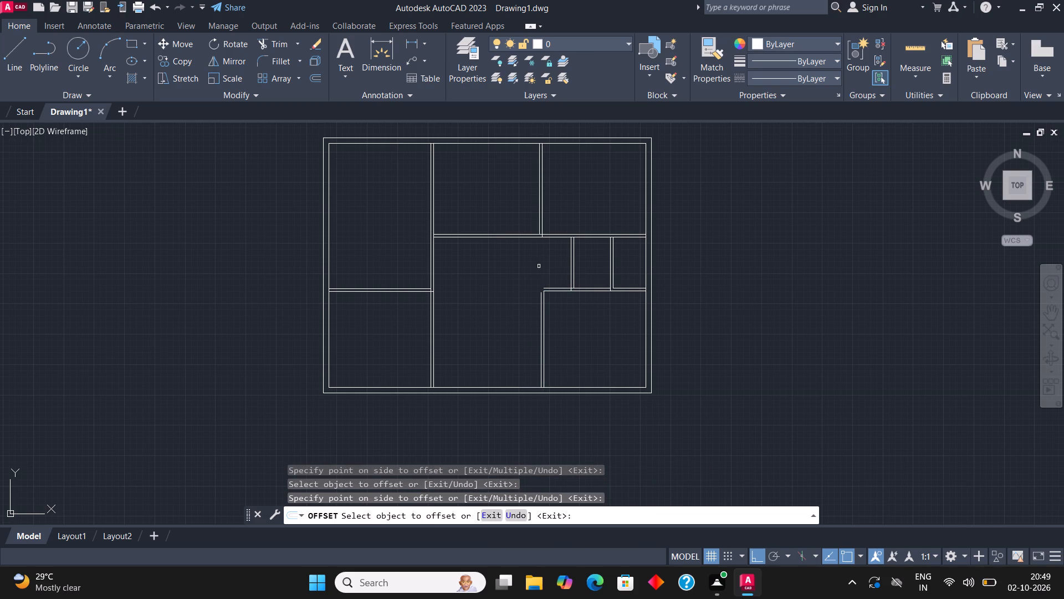
pyautogui.scroll(1, 535, 265)
pyautogui.press('Escape')
# Fillet the room's two offset partition lines so they meet at its upper-left outer corner.
pyautogui.click(275, 57)
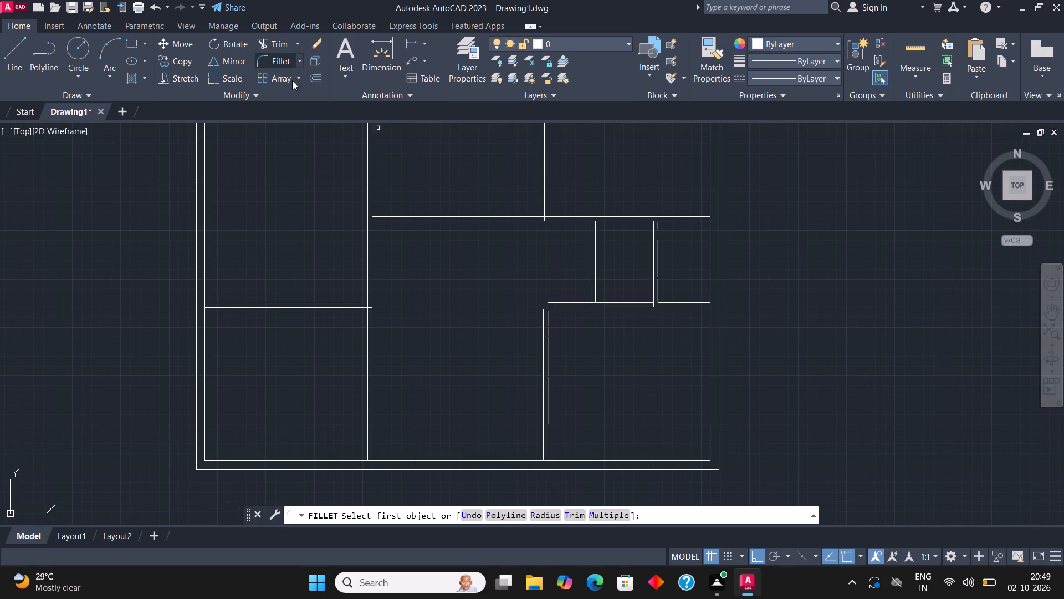
pyautogui.click(543, 338)
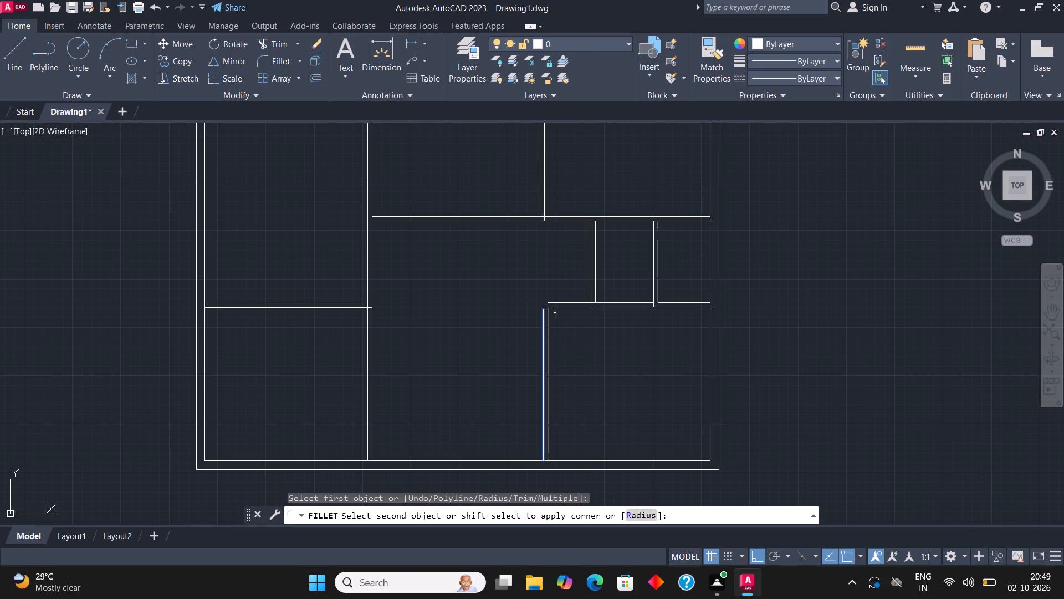
pyautogui.click(565, 302)
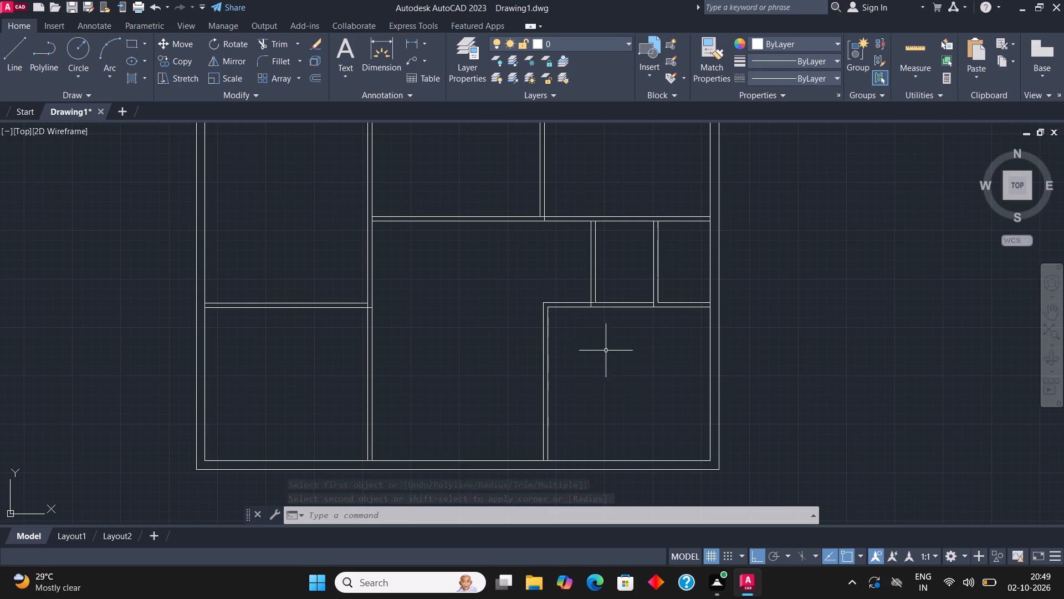
# Draw a short line bridging the gap in the upper partition line beneath the small rooms' left partition.
pyautogui.moveTo(615, 347); pyautogui.dragTo(627, 343, button='middle')
pyautogui.scroll(4, 608, 308)
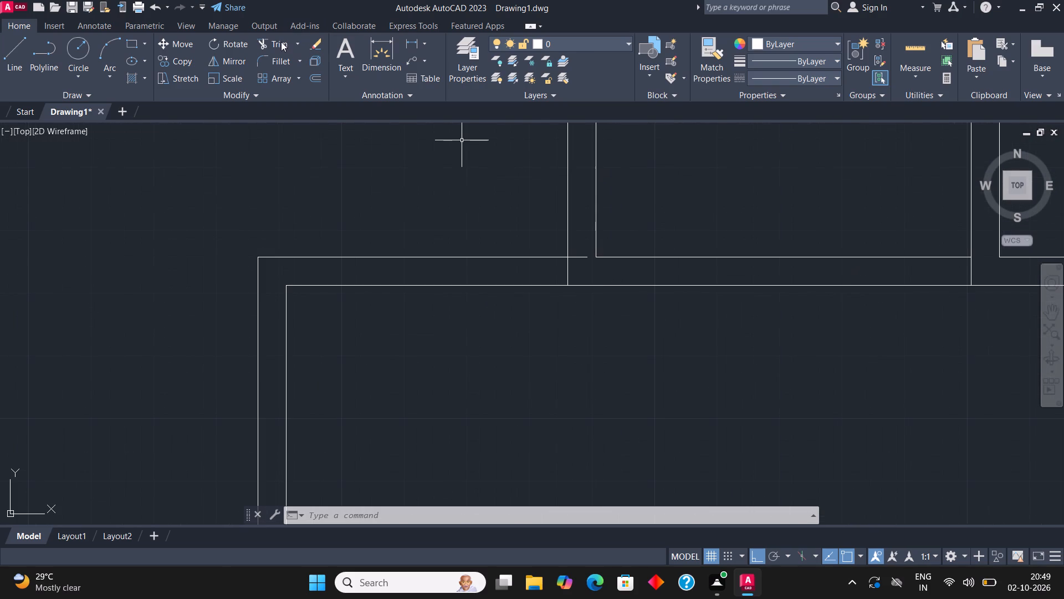
pyautogui.click(14, 44)
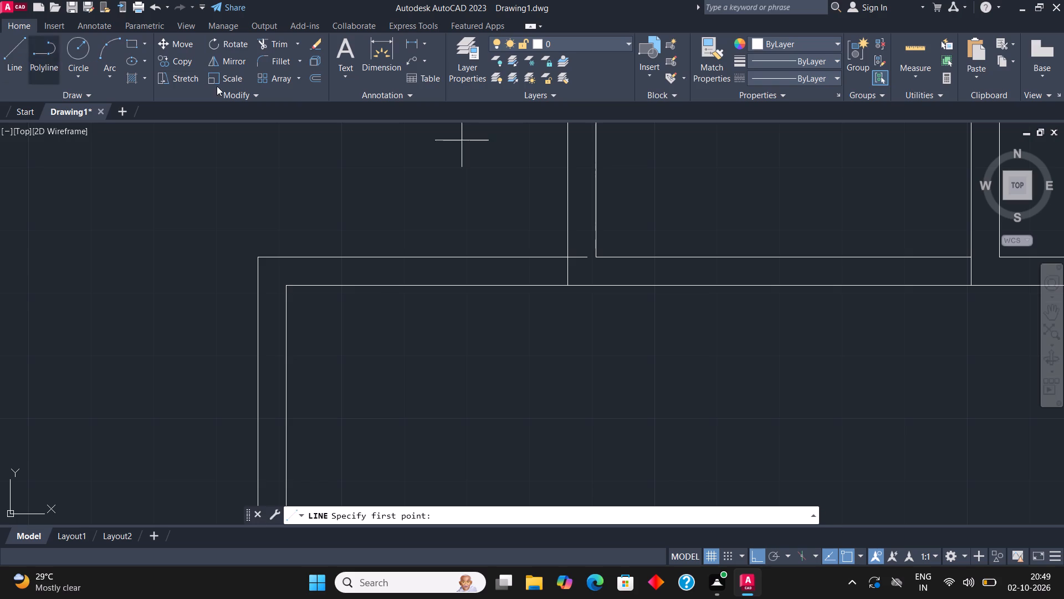
pyautogui.click(576, 256)
pyautogui.click(617, 255)
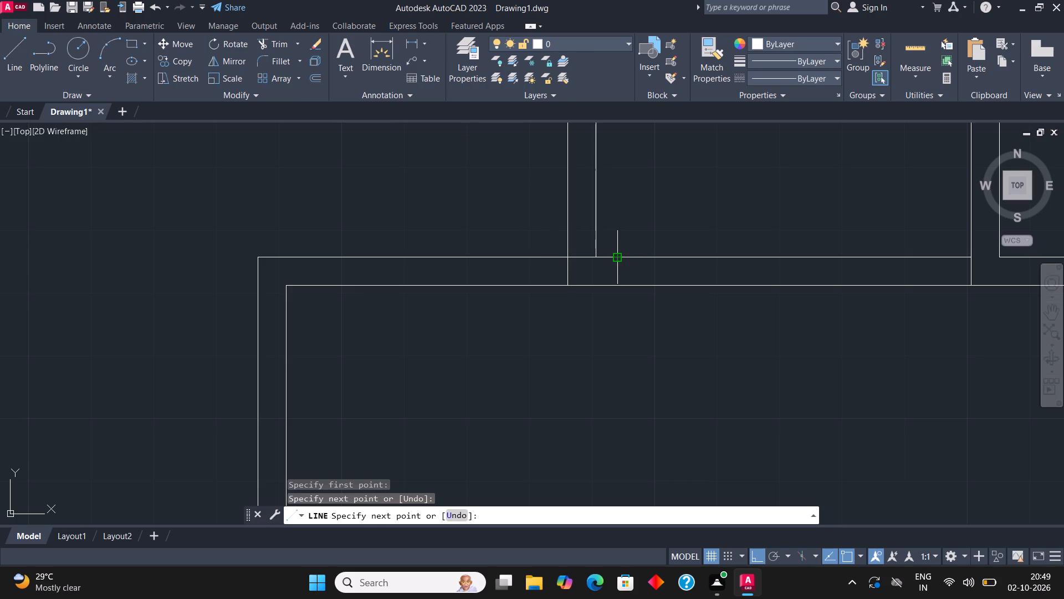
pyautogui.press('Escape')
# Trim the overlapping line pieces where the small rooms' left and middle partitions meet the partition below them.
pyautogui.click(279, 44)
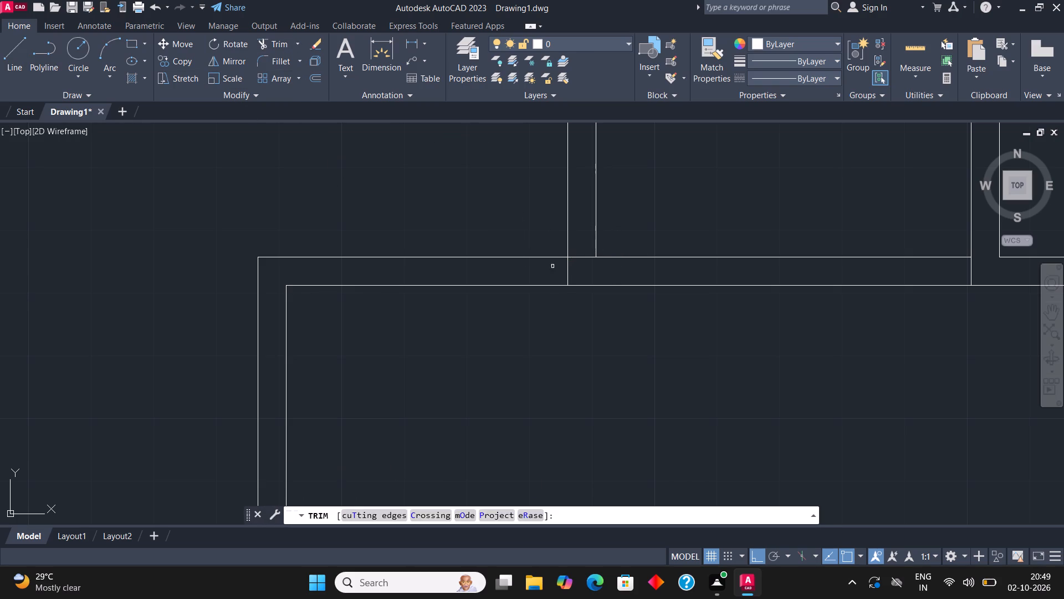
pyautogui.click(553, 266)
pyautogui.click(595, 267)
pyautogui.scroll(-2, 595, 267)
pyautogui.scroll(2, 770, 268)
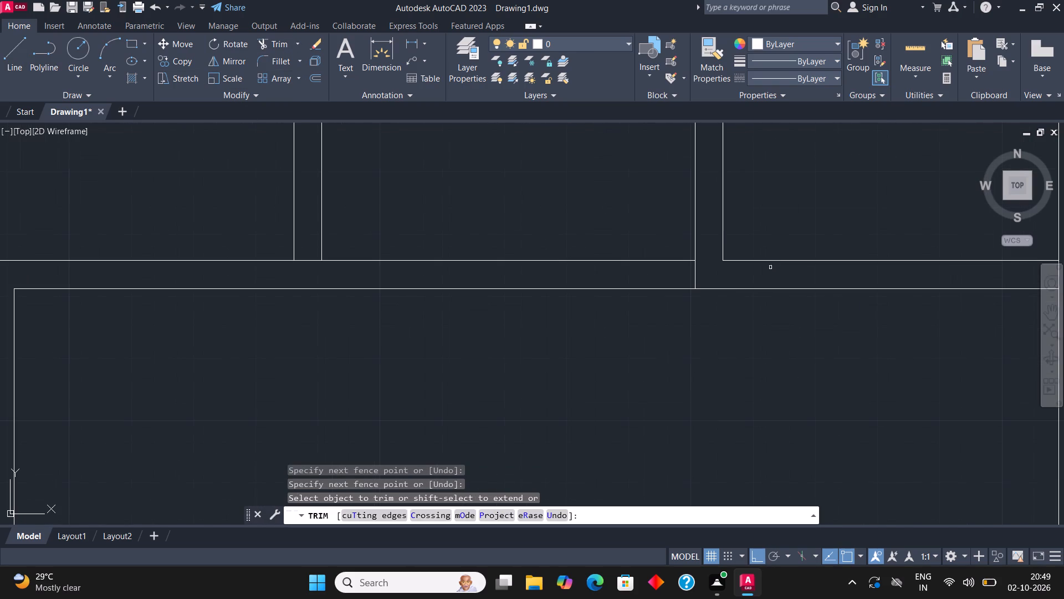
pyautogui.click(662, 273)
pyautogui.click(730, 273)
pyautogui.click(301, 242)
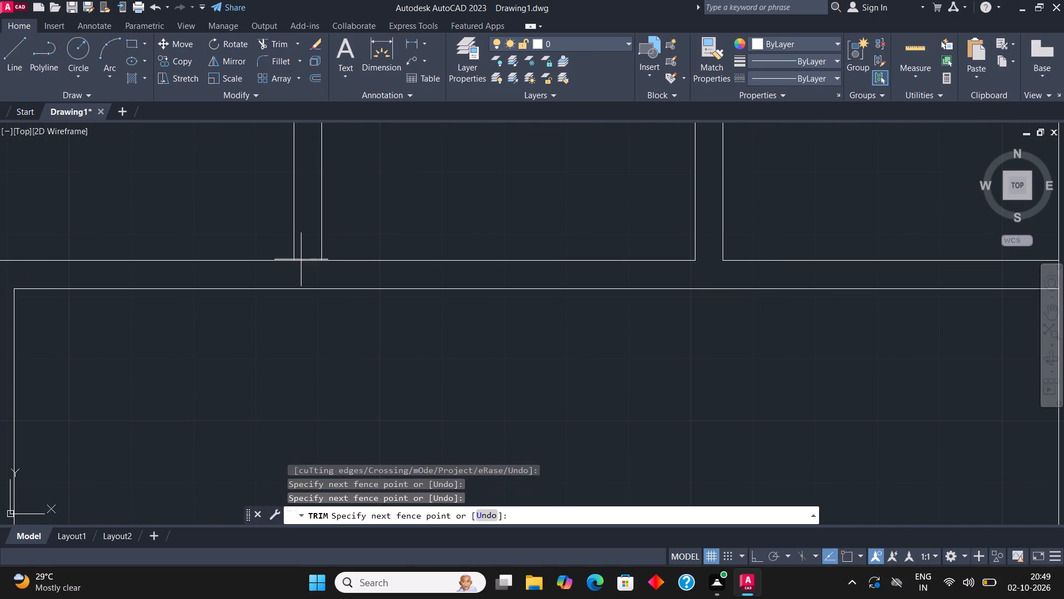
pyautogui.click(301, 260)
pyautogui.click(301, 260)
pyautogui.click(308, 261)
pyautogui.click(309, 261)
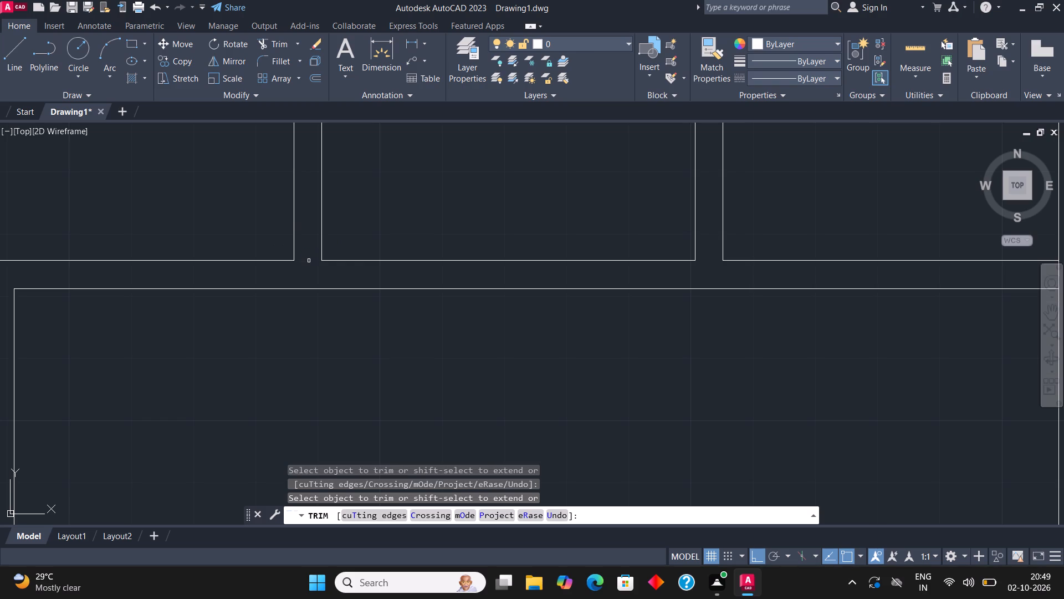
# Trim the line pieces crossing the long left vertical partition's junctions with the left rooms' divider and the central horizontal partition.
pyautogui.scroll(-3, 467, 222)
pyautogui.scroll(-1, 676, 245)
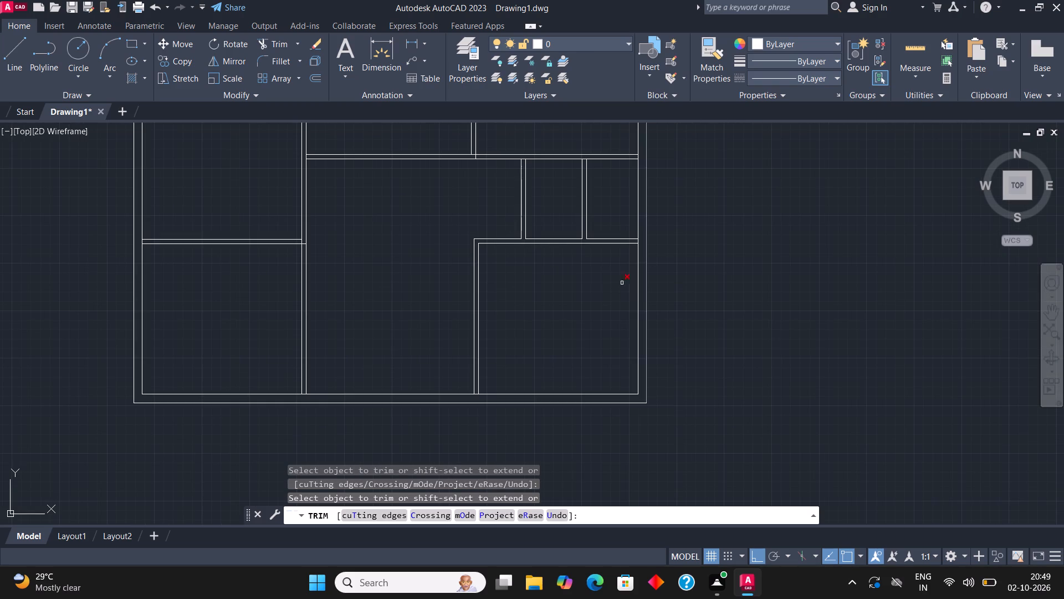
pyautogui.moveTo(367, 297); pyautogui.dragTo(381, 324, button='middle')
pyautogui.scroll(3, 331, 260)
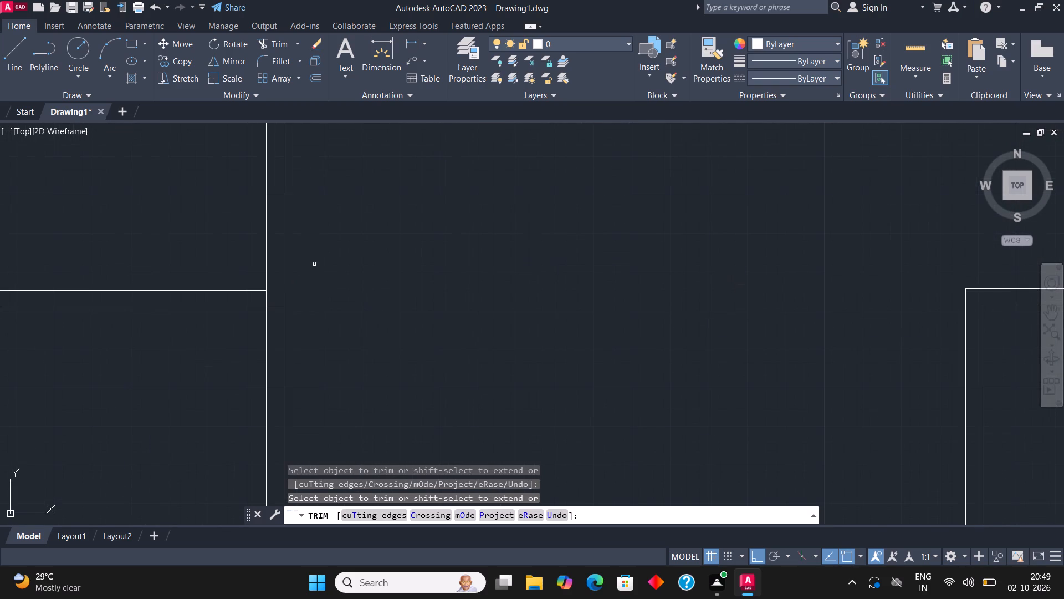
pyautogui.click(279, 299)
pyautogui.click(275, 320)
pyautogui.click(265, 300)
pyautogui.scroll(-4, 268, 311)
pyautogui.scroll(4, 274, 256)
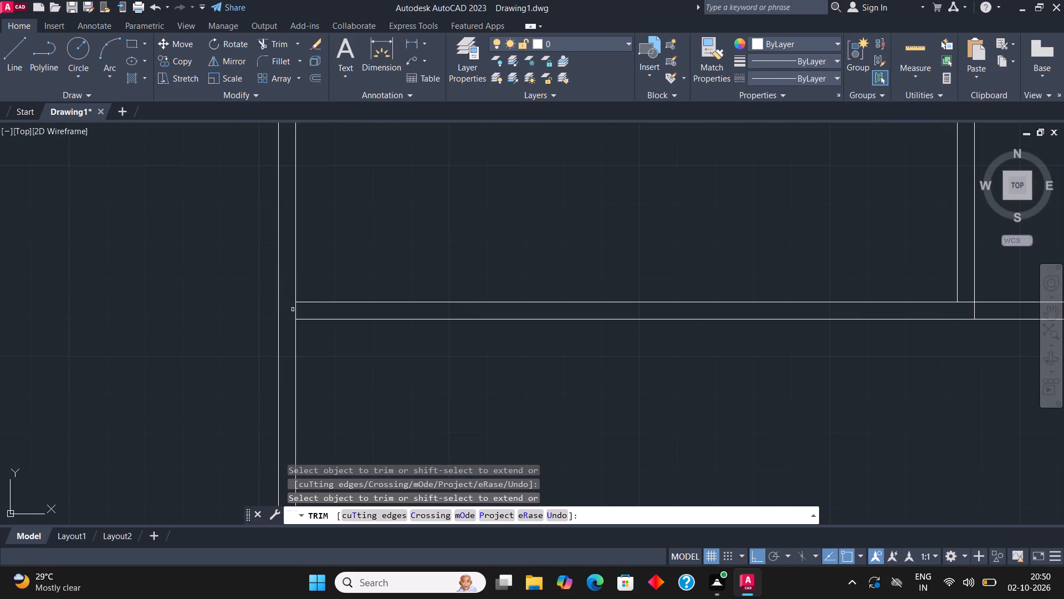
pyautogui.click(292, 310)
pyautogui.click(300, 308)
# Trim the line pieces where the upper rooms' divider and the two small-room partitions meet the central horizontal partition.
pyautogui.scroll(-3, 309, 319)
pyautogui.scroll(3, 484, 308)
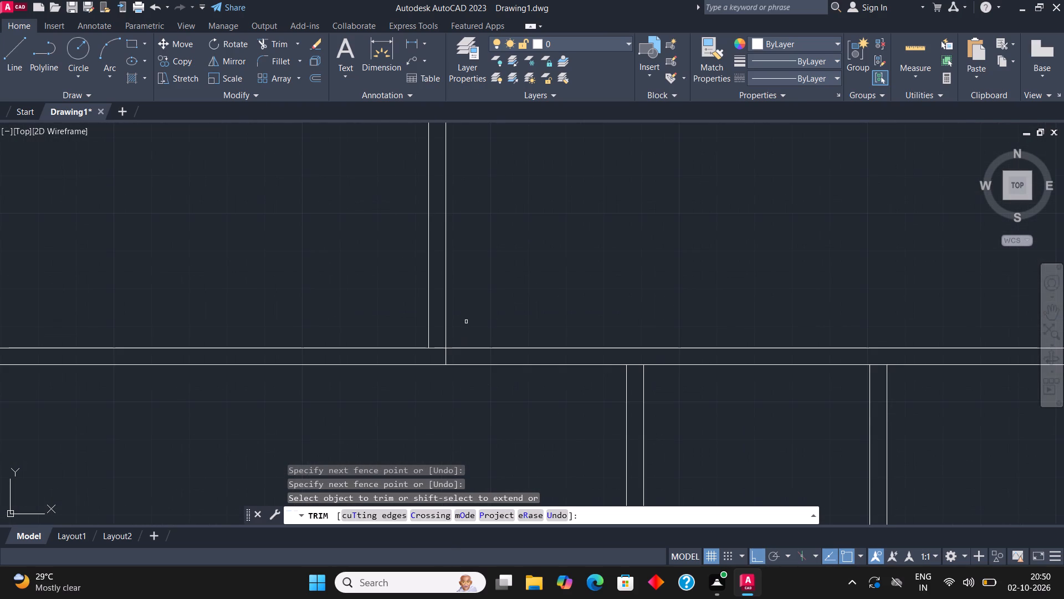
pyautogui.click(434, 351)
pyautogui.click(434, 341)
pyautogui.click(440, 354)
pyautogui.click(459, 355)
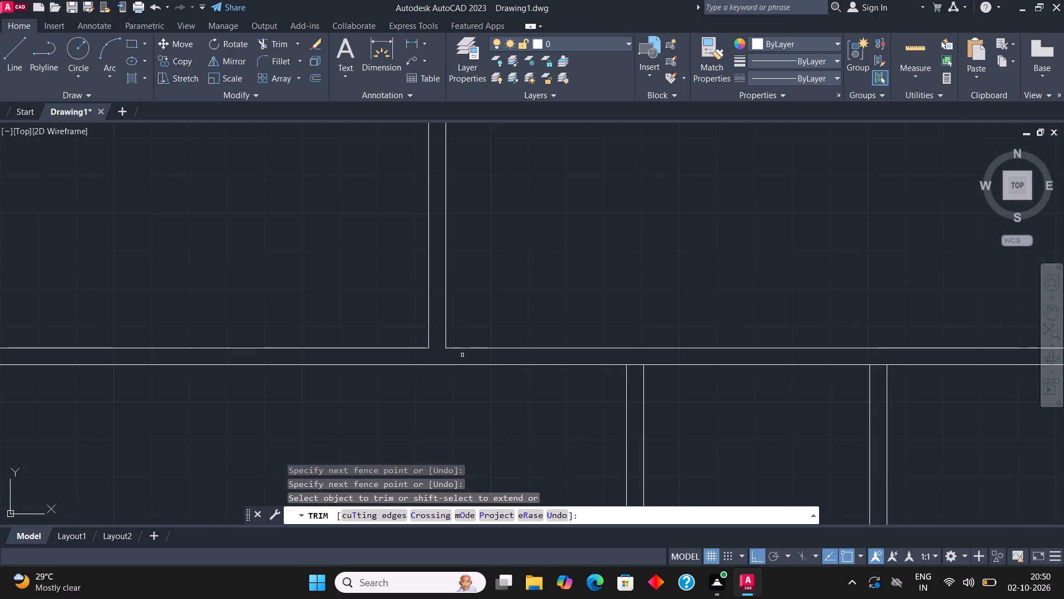
pyautogui.click(634, 363)
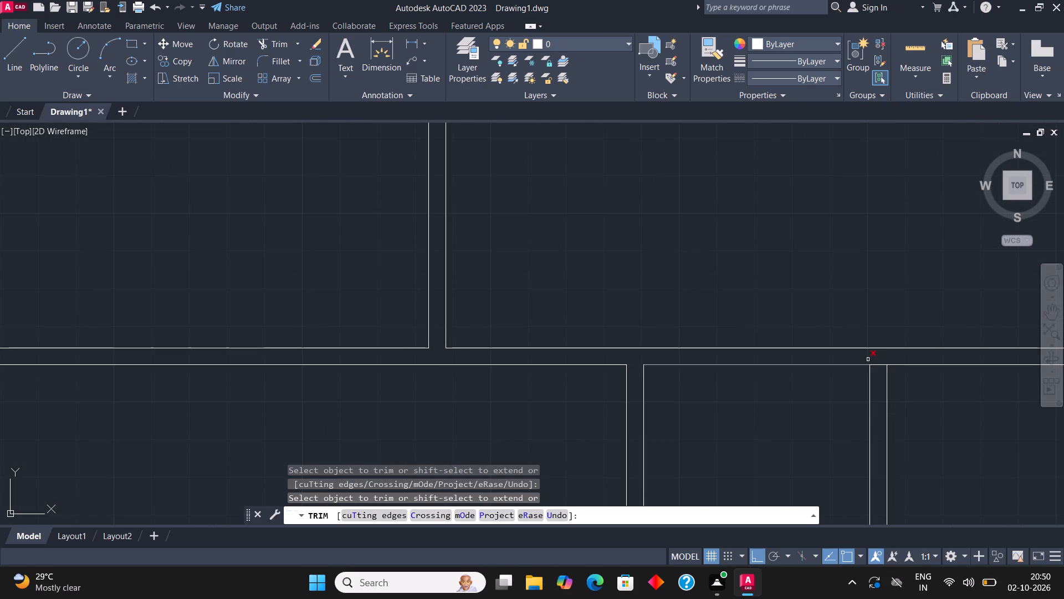
pyautogui.click(881, 366)
# Trim the inner line of the top outer wall where the long left vertical partition and the upper rooms' divider meet it.
pyautogui.scroll(-3, 549, 372)
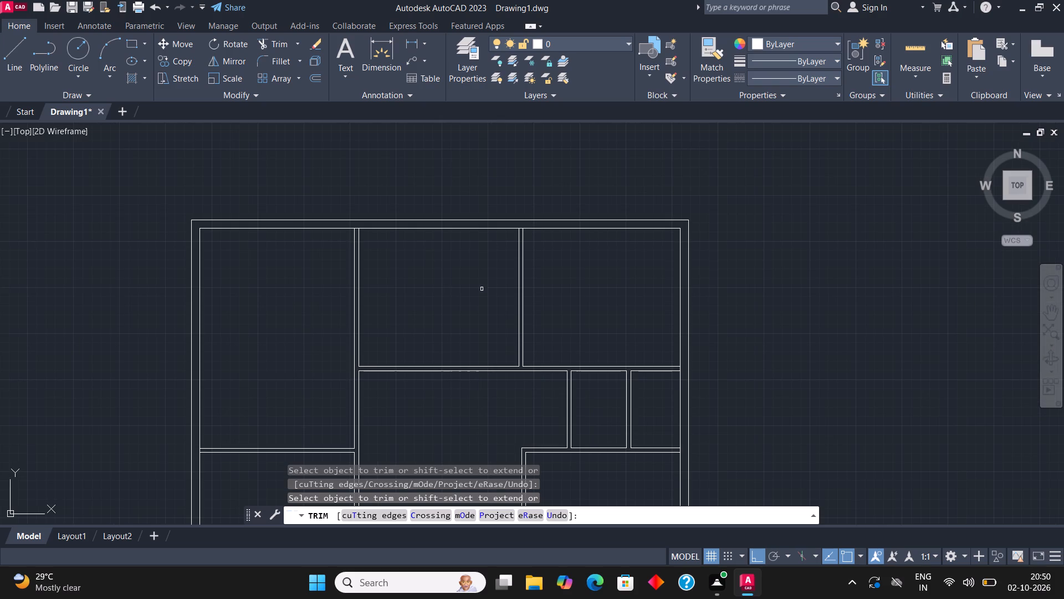
pyautogui.scroll(3, 335, 224)
pyautogui.click(415, 236)
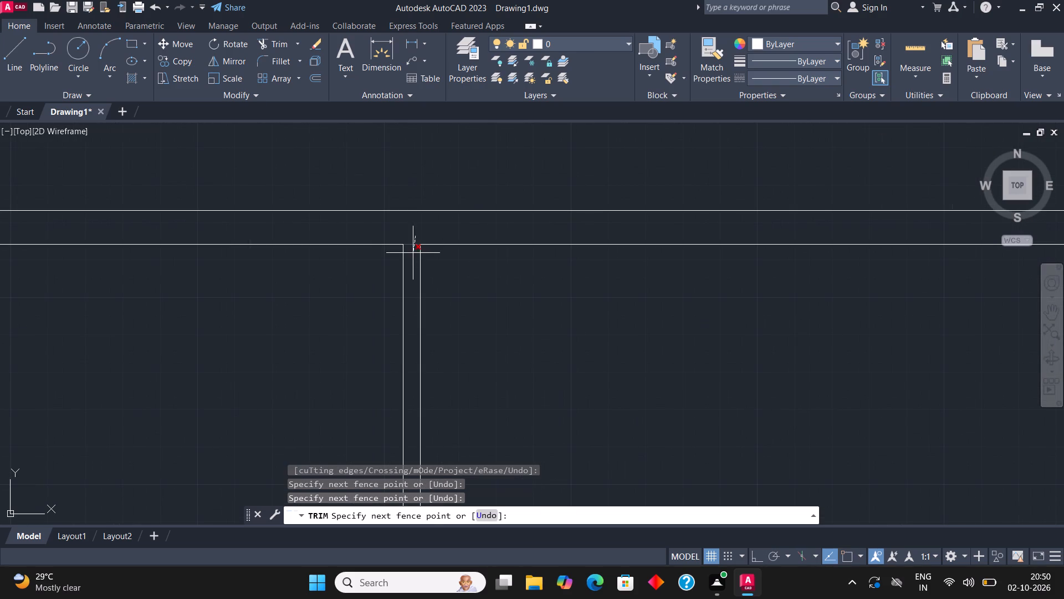
pyautogui.click(413, 253)
pyautogui.scroll(-3, 405, 271)
pyautogui.scroll(3, 558, 291)
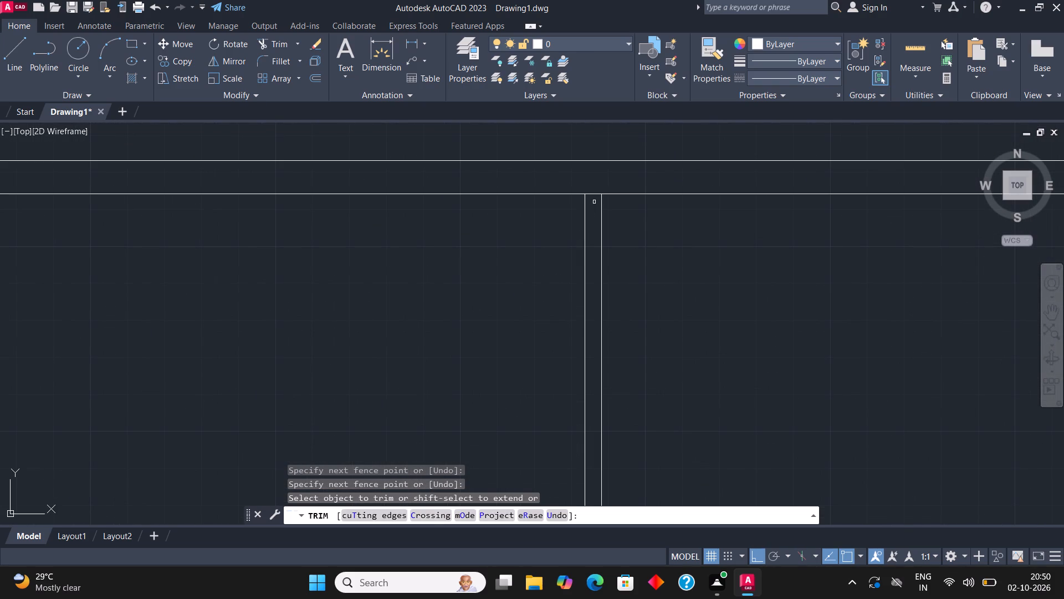
pyautogui.click(594, 184)
pyautogui.click(593, 212)
pyautogui.scroll(-3, 587, 214)
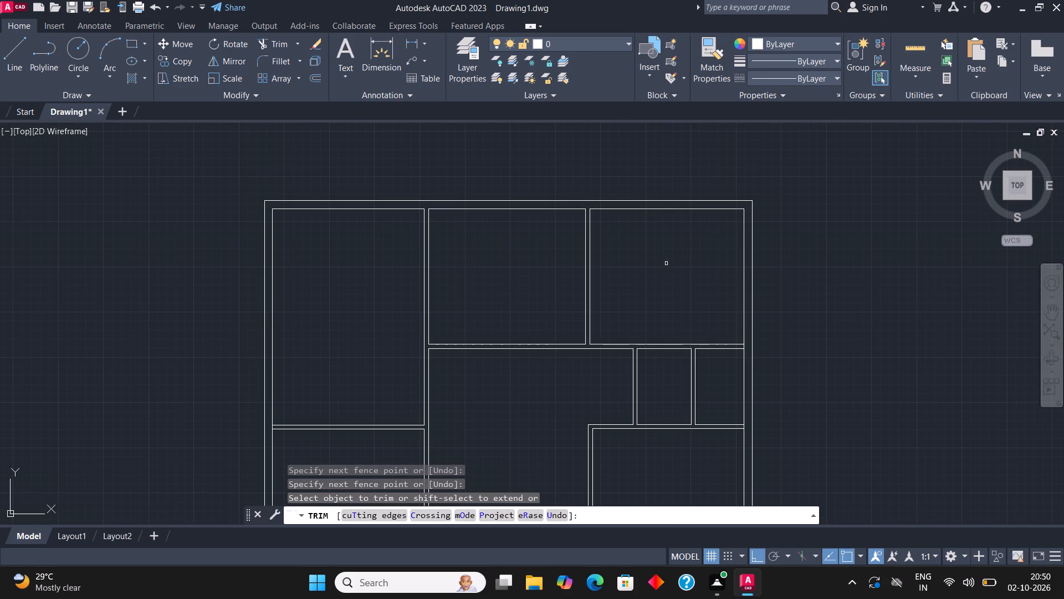
# Trim the outer walls' inner lines where the central horizontal partition meets the right wall and the left rooms' divider meets the left wall.
pyautogui.scroll(3, 759, 353)
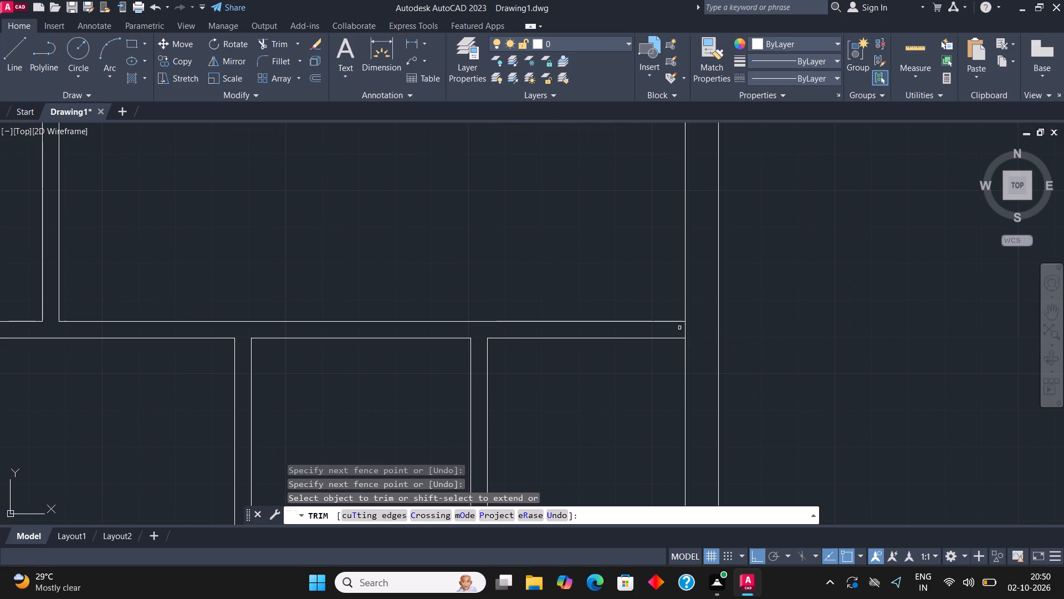
pyautogui.click(682, 328)
pyautogui.click(691, 329)
pyautogui.scroll(-3, 700, 275)
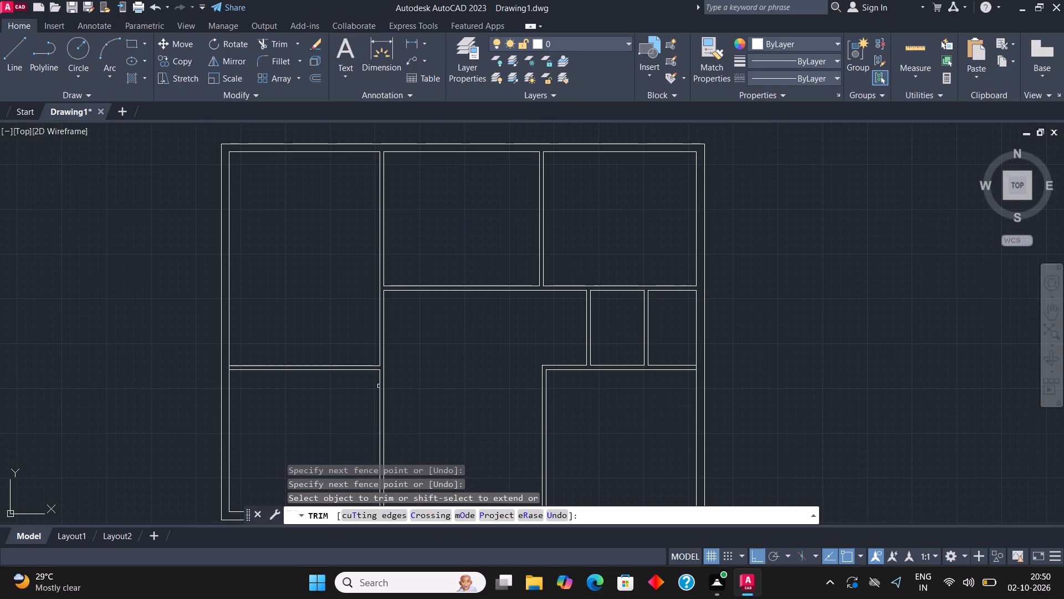
pyautogui.scroll(4, 268, 370)
pyautogui.scroll(-2, 187, 389)
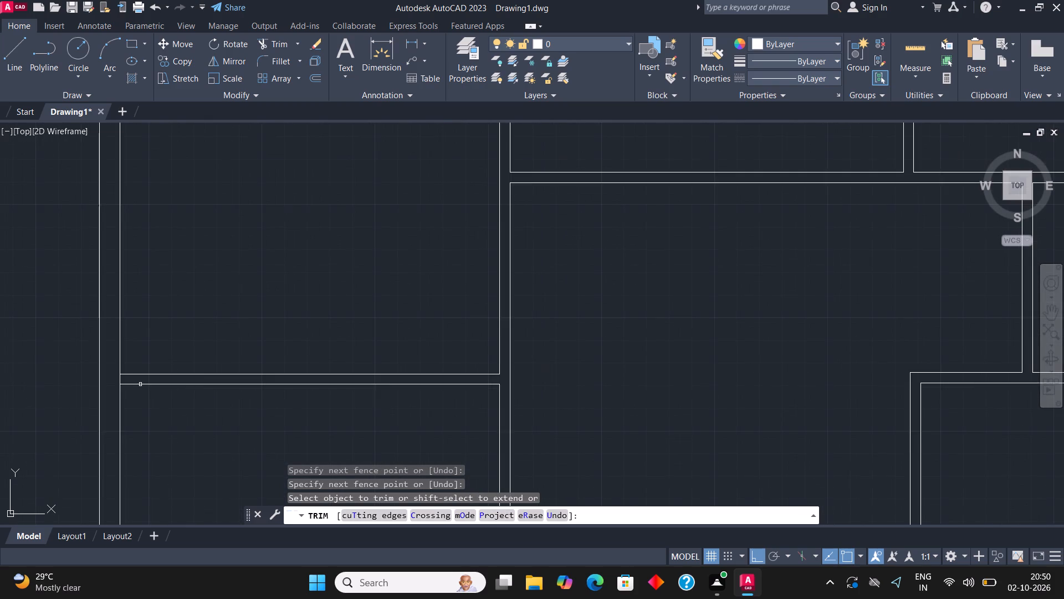
pyautogui.scroll(1, 137, 382)
pyautogui.click(100, 383)
pyautogui.click(121, 380)
pyautogui.scroll(-4, 417, 271)
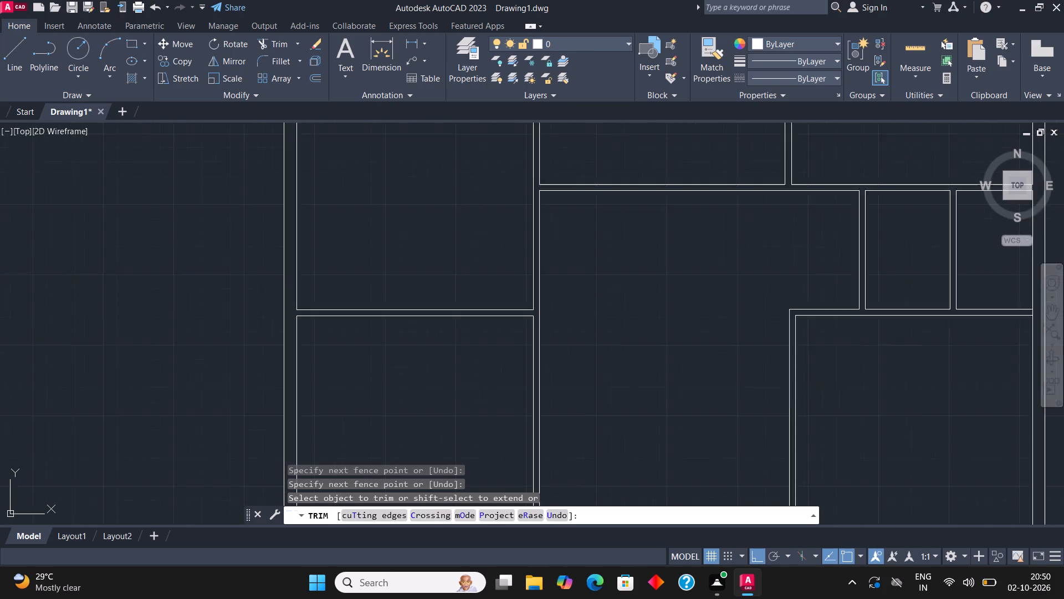
# Trim the bottom outer wall's inner line where the long left partition and the lower-right room's left partition meet it.
pyautogui.scroll(4, 470, 374)
pyautogui.click(415, 402)
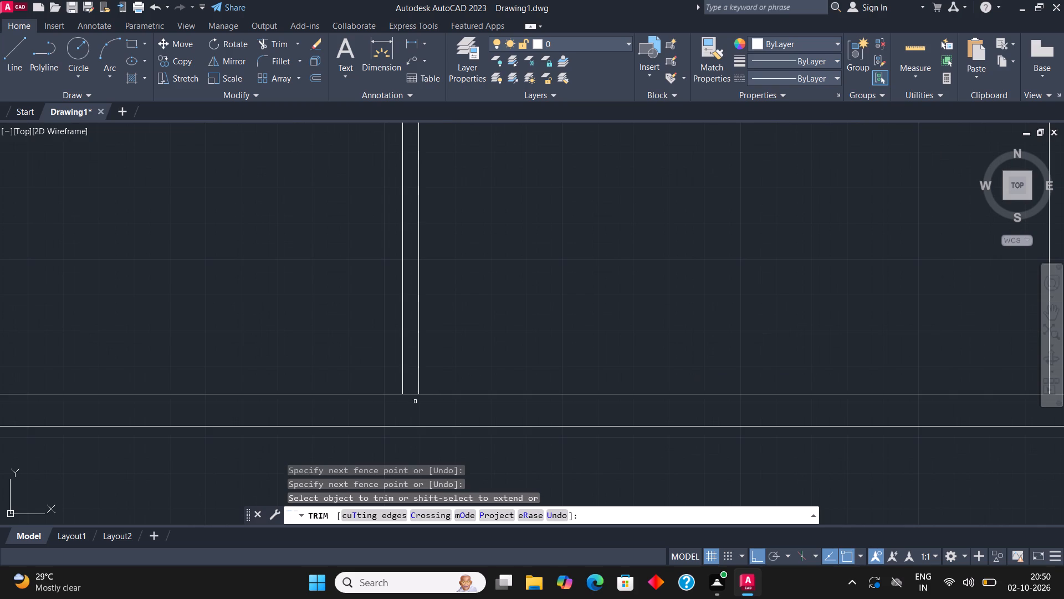
pyautogui.click(412, 388)
pyautogui.scroll(-3, 412, 388)
pyautogui.scroll(4, 569, 395)
pyautogui.click(567, 390)
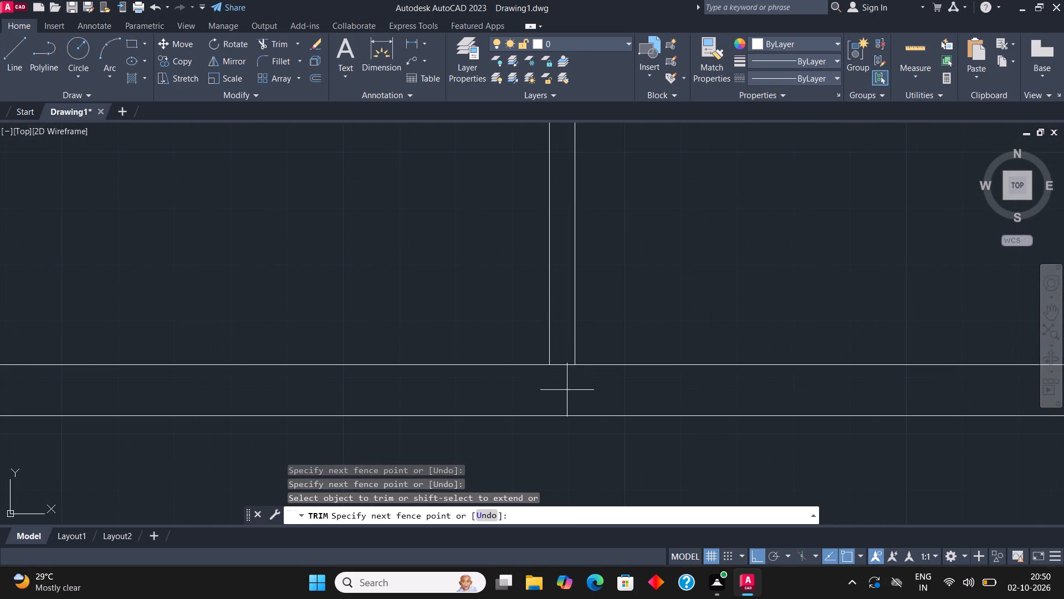
pyautogui.click(562, 351)
pyautogui.scroll(-3, 563, 377)
pyautogui.scroll(-2, 594, 433)
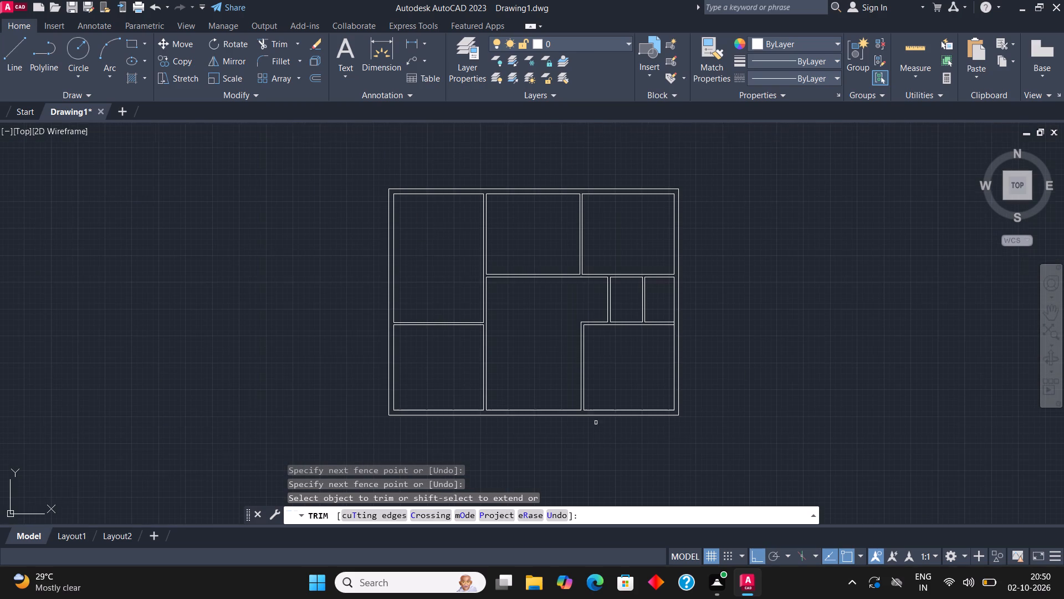
# Trim the right outer wall's inner line where the partition below the small rooms meets it.
pyautogui.scroll(4, 665, 309)
pyautogui.scroll(1, 694, 394)
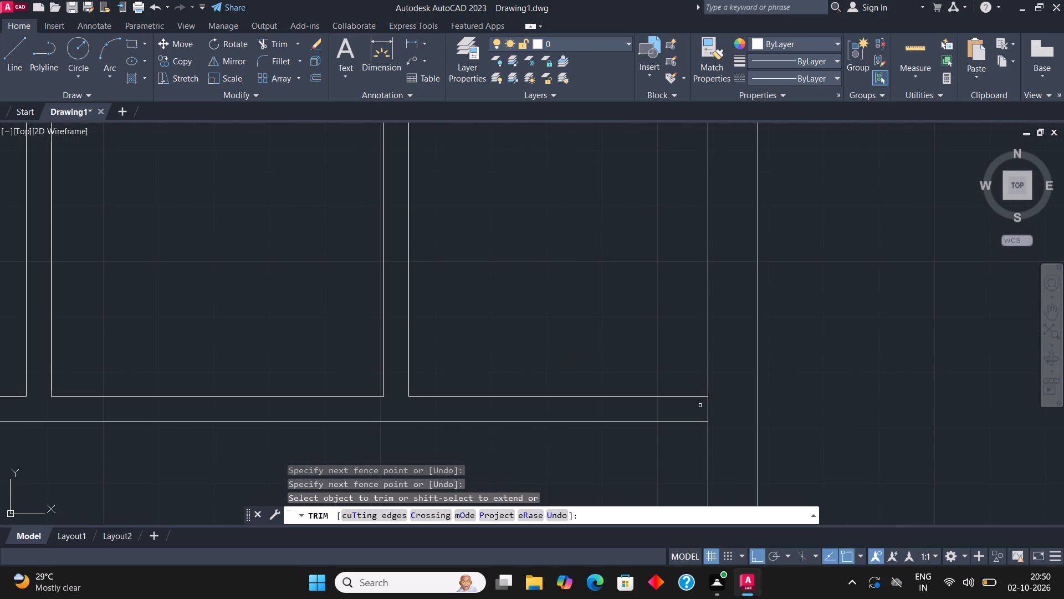
pyautogui.click(700, 405)
pyautogui.click(714, 407)
pyautogui.scroll(-2, 706, 346)
pyautogui.press('Escape')
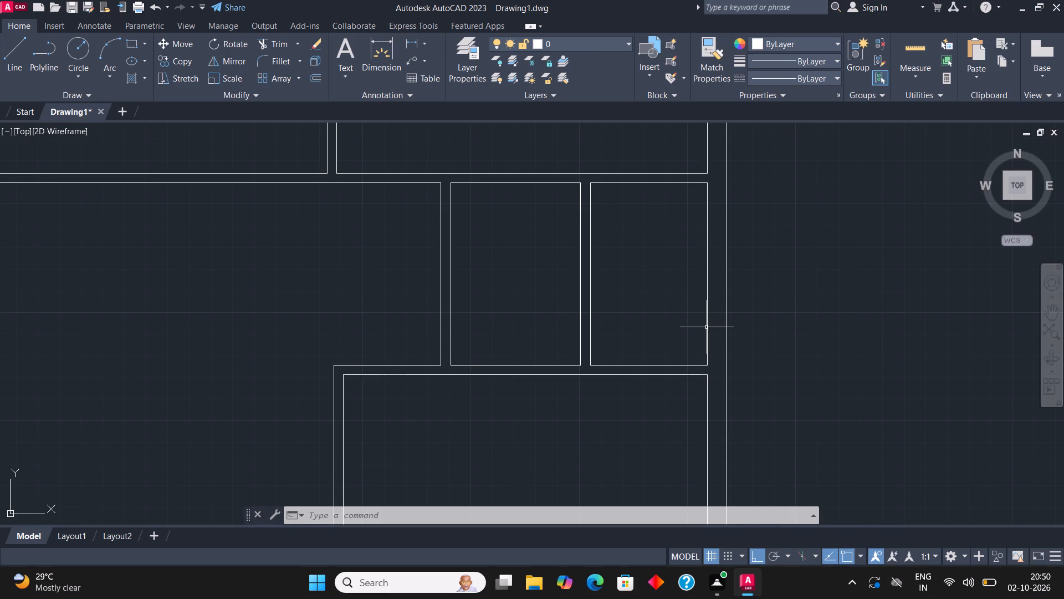
# Insert the Door - Imperial sample block from the tool palettes in the empty space to the right of the plan.
pyautogui.moveTo(497, 308); pyautogui.dragTo(599, 323, button='middle')
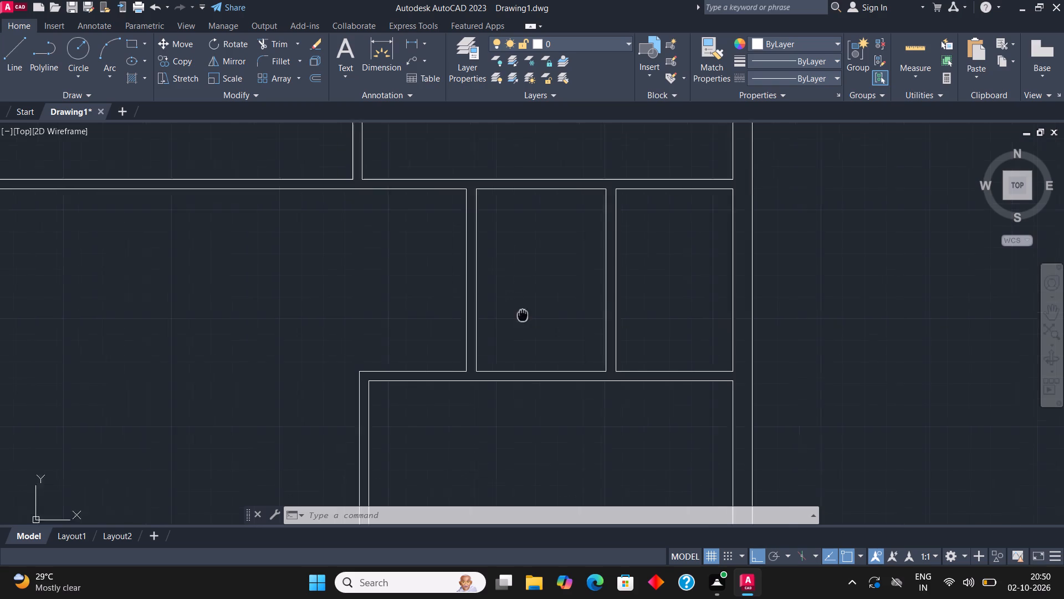
pyautogui.moveTo(599, 323); pyautogui.dragTo(749, 337, button='middle')
pyautogui.scroll(-3, 581, 319)
pyautogui.moveTo(551, 316); pyautogui.dragTo(478, 321, button='middle')
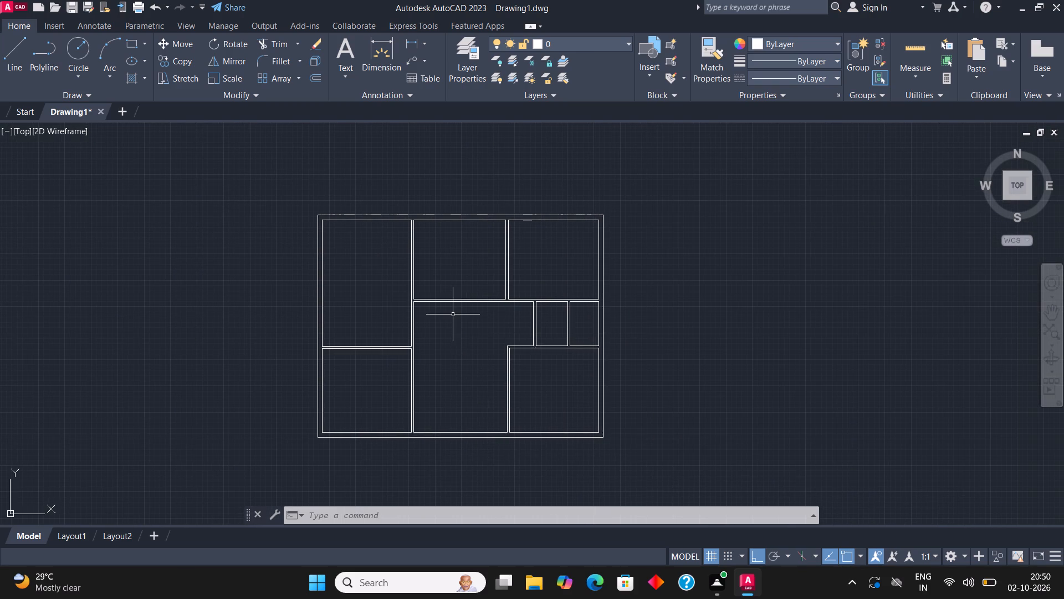
pyautogui.write('tool')
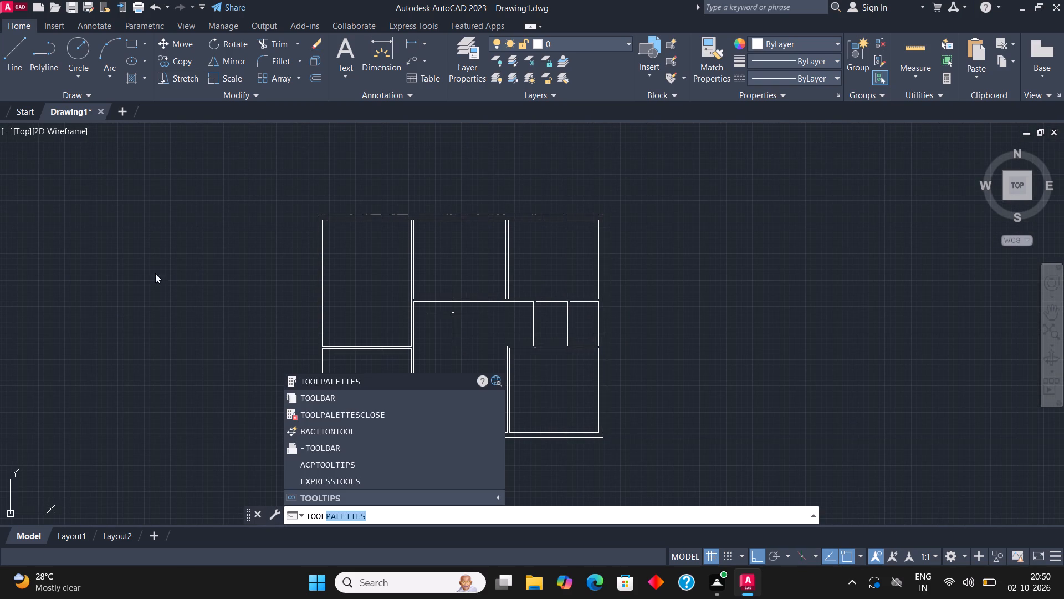
pyautogui.click(398, 385)
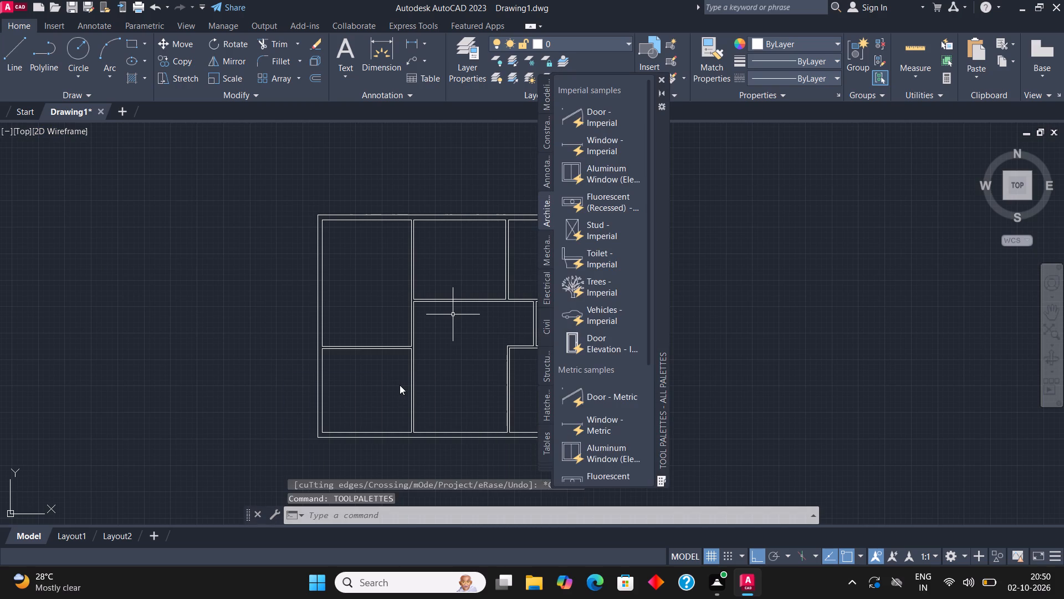
pyautogui.click(620, 114)
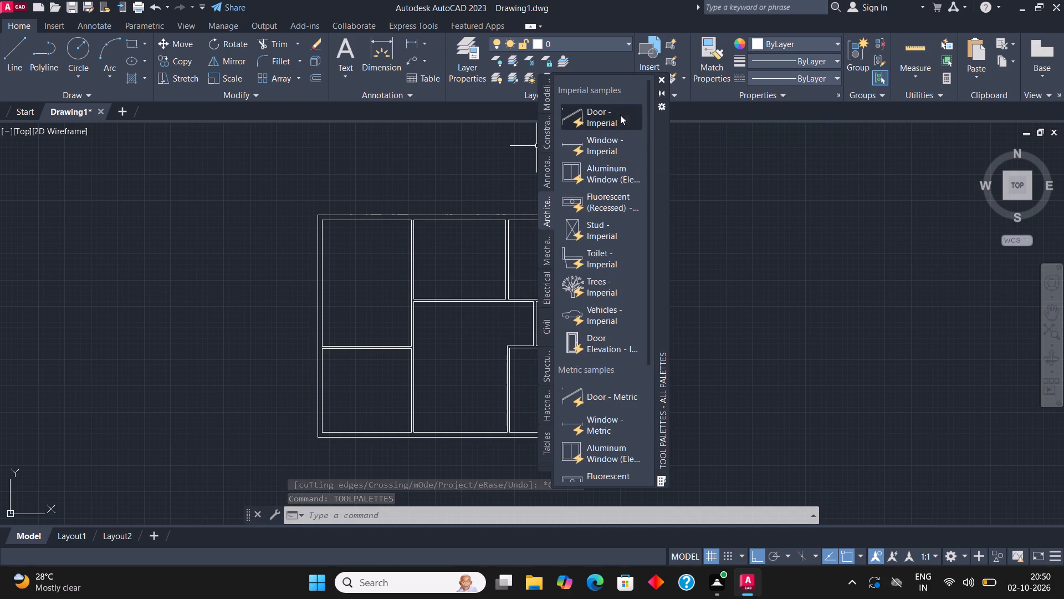
pyautogui.click(712, 295)
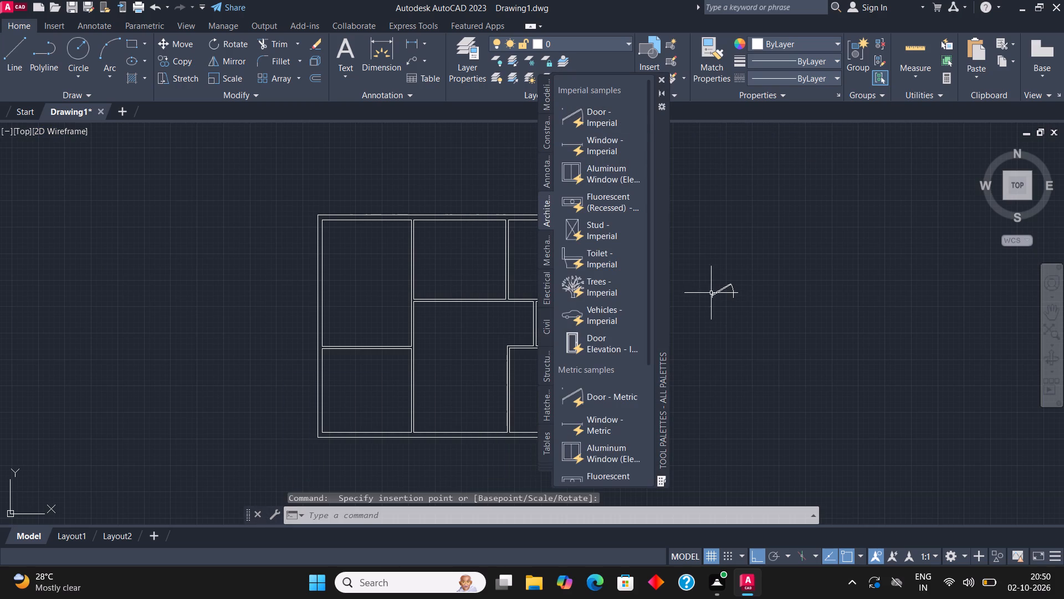
# Insert the Toilet - Imperial sample block above the door block, outside the plan, and close the tool palettes.
pyautogui.click(597, 260)
pyautogui.click(731, 238)
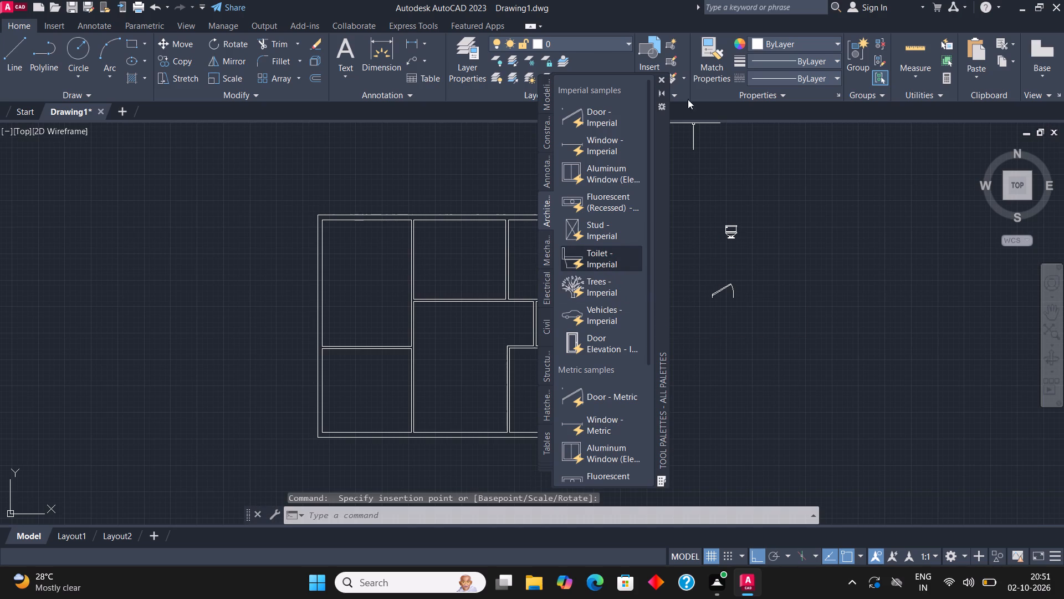
pyautogui.click(661, 76)
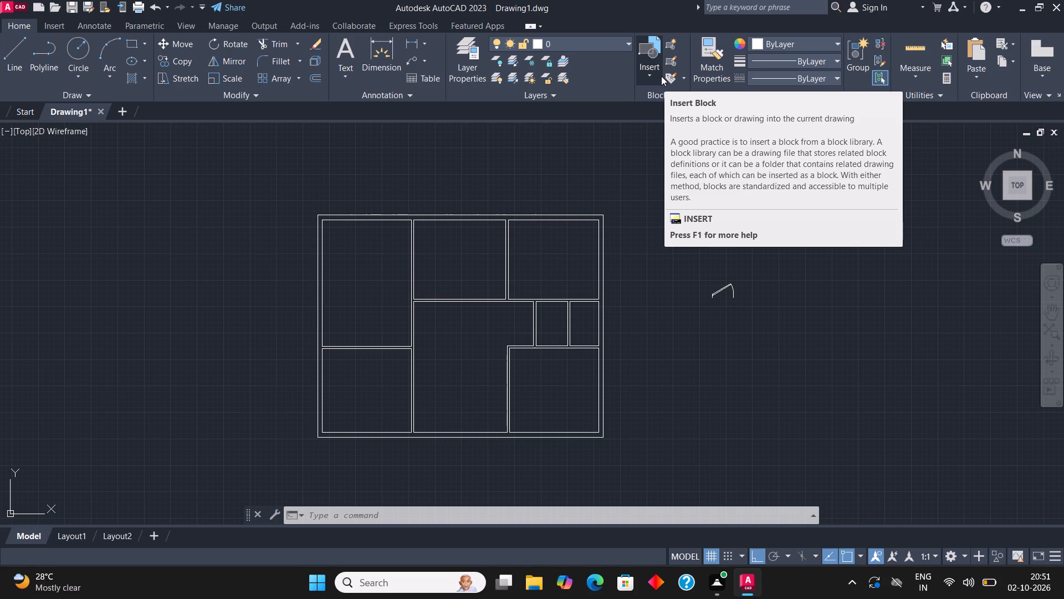
# Set the door block's opening angle to Open 90º.
pyautogui.scroll(-1, 661, 76)
pyautogui.moveTo(631, 410); pyautogui.dragTo(704, 417, button='middle')
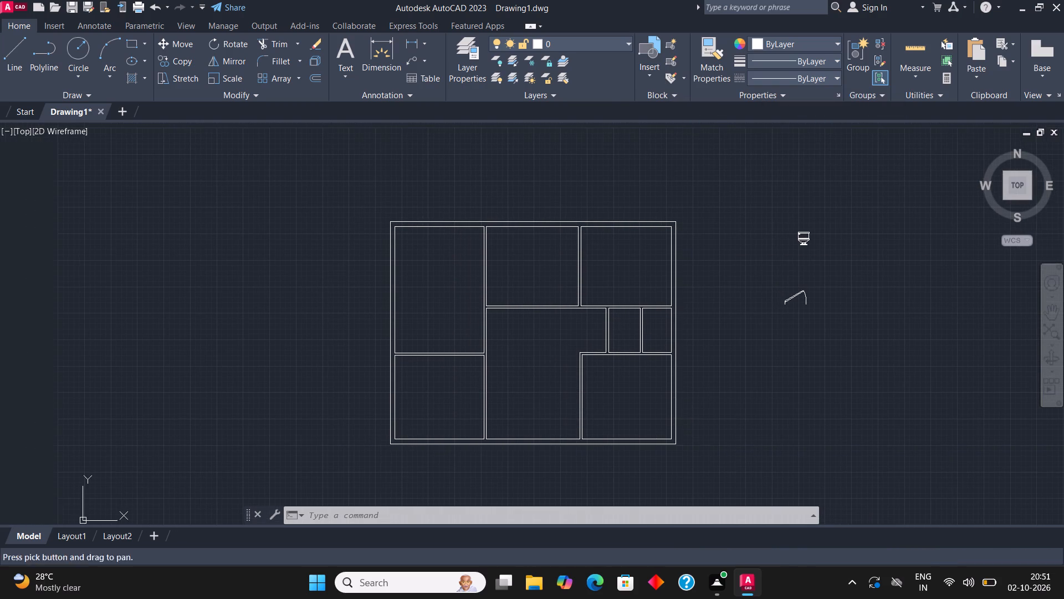
pyautogui.scroll(2, 838, 295)
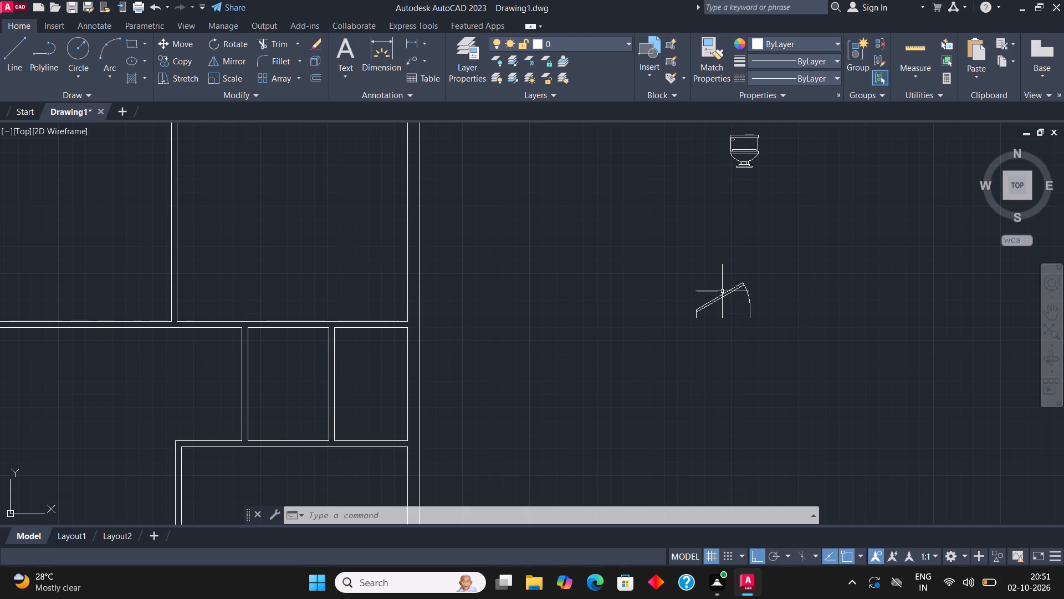
pyautogui.click(722, 291)
pyautogui.click(709, 314)
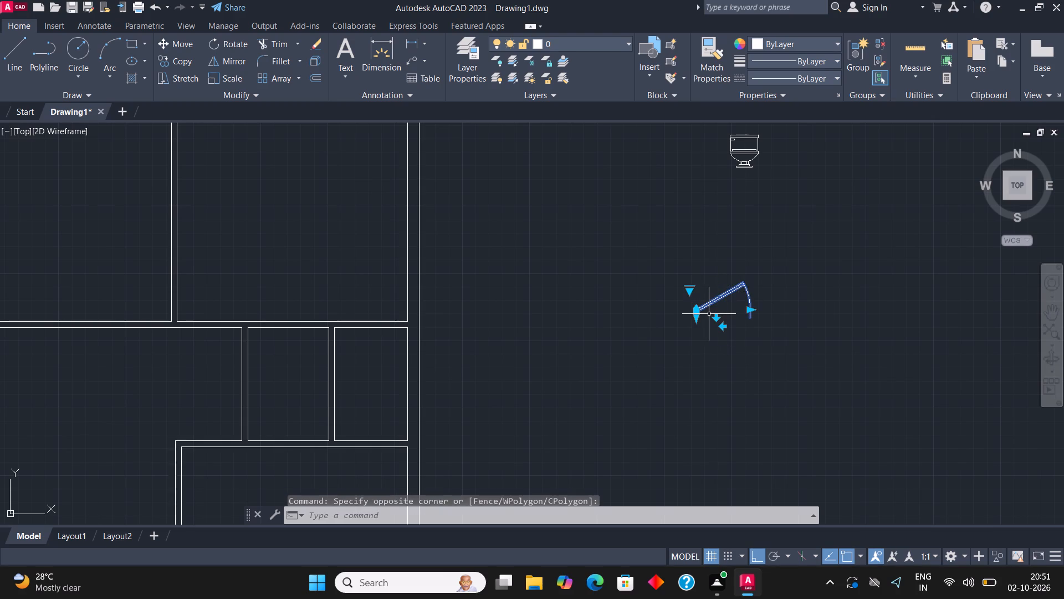
pyautogui.click(689, 293)
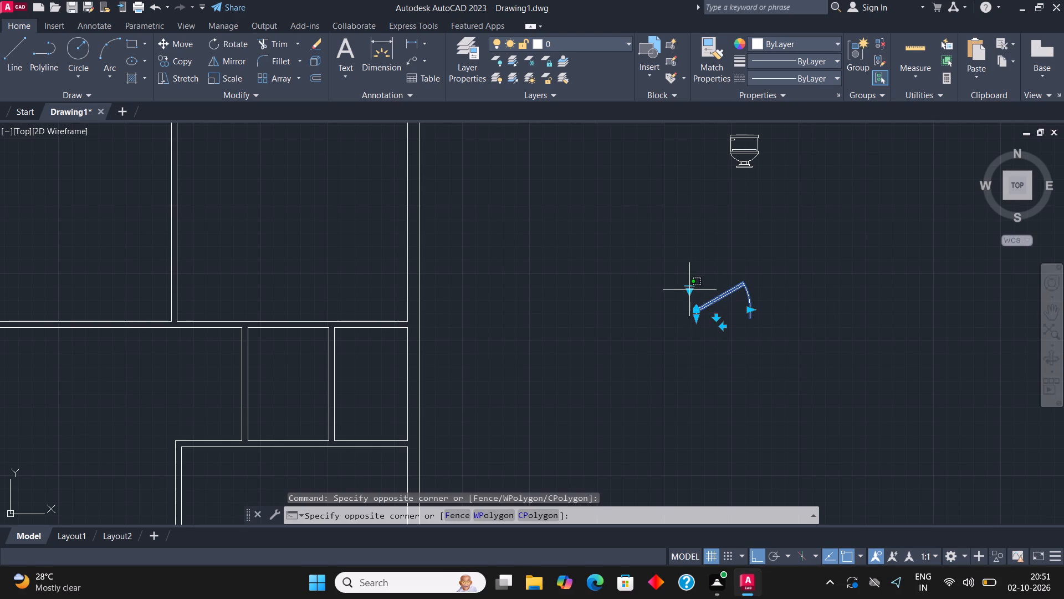
pyautogui.click(689, 289)
pyautogui.click(689, 292)
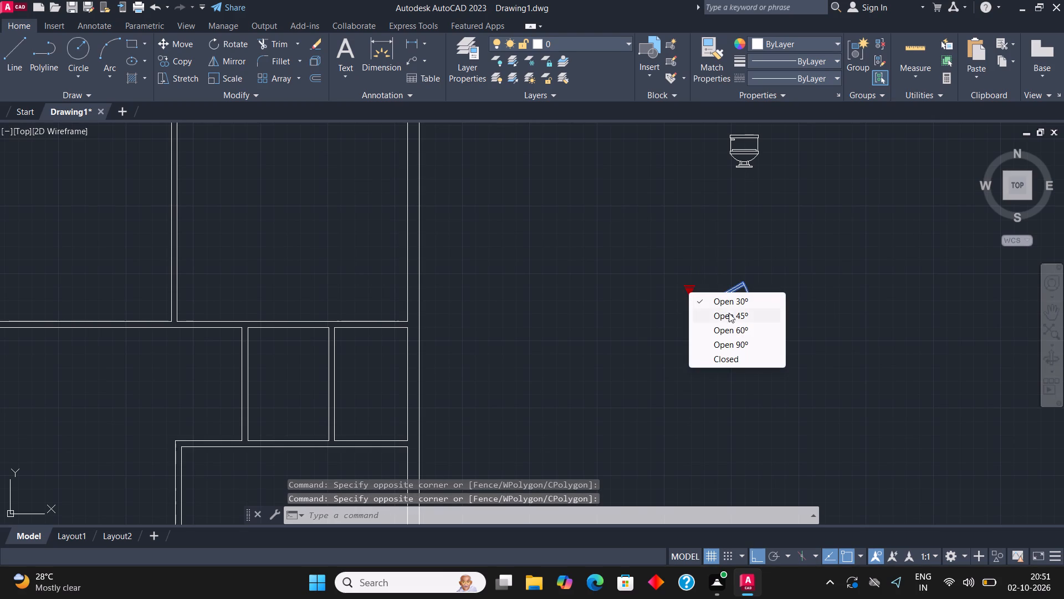
pyautogui.click(748, 341)
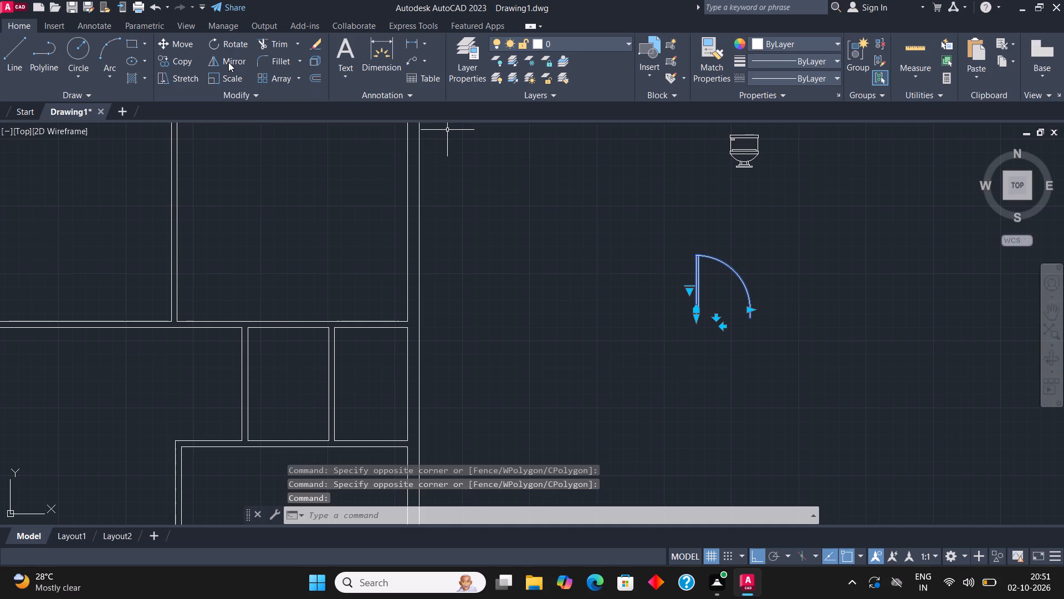
# Mirror the door block about a vertical line to its right, keeping the source door.
pyautogui.click(228, 62)
pyautogui.click(777, 308)
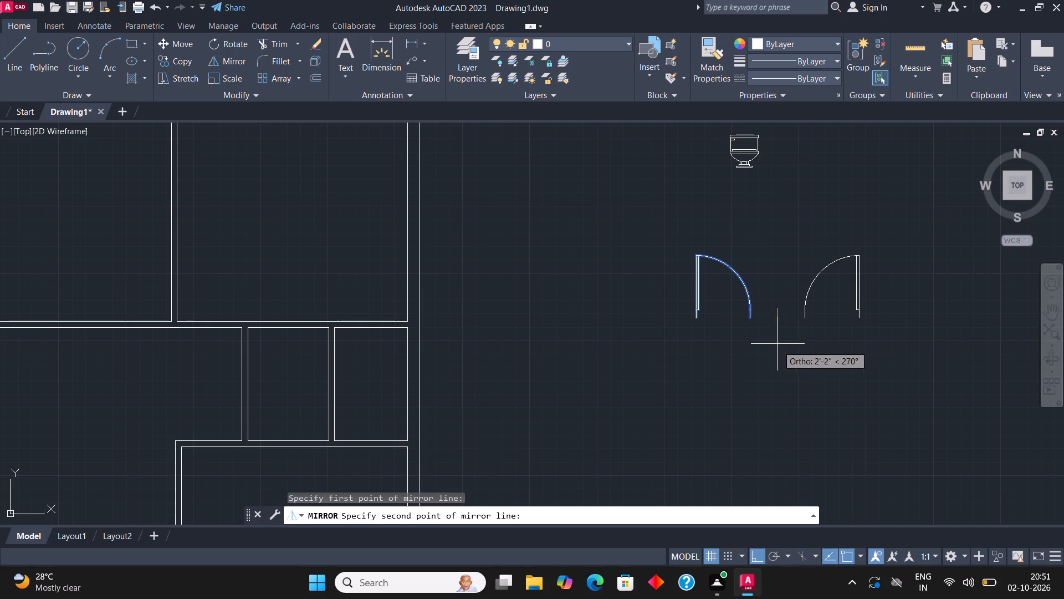
pyautogui.click(772, 352)
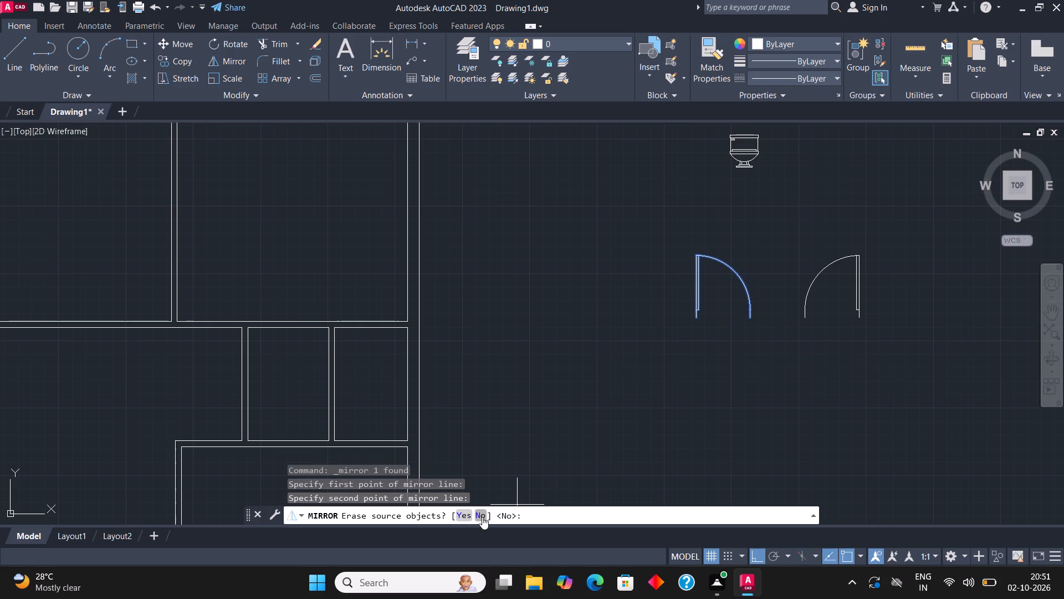
pyautogui.click(482, 517)
# Mirror both door blocks about a horizontal line below them, keeping the source doors.
pyautogui.click(820, 336)
pyautogui.click(710, 286)
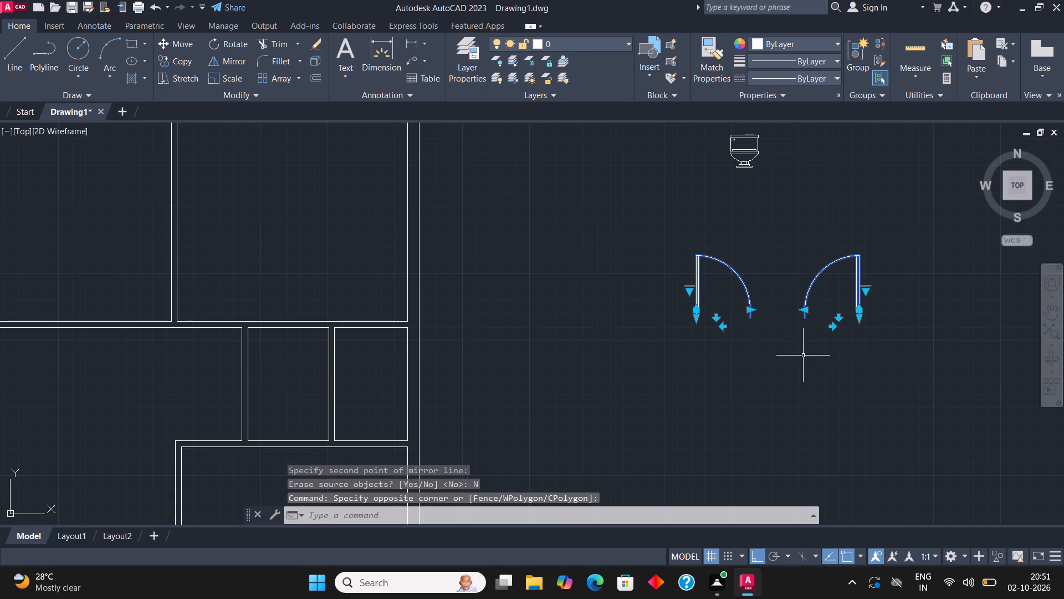
pyautogui.click(228, 59)
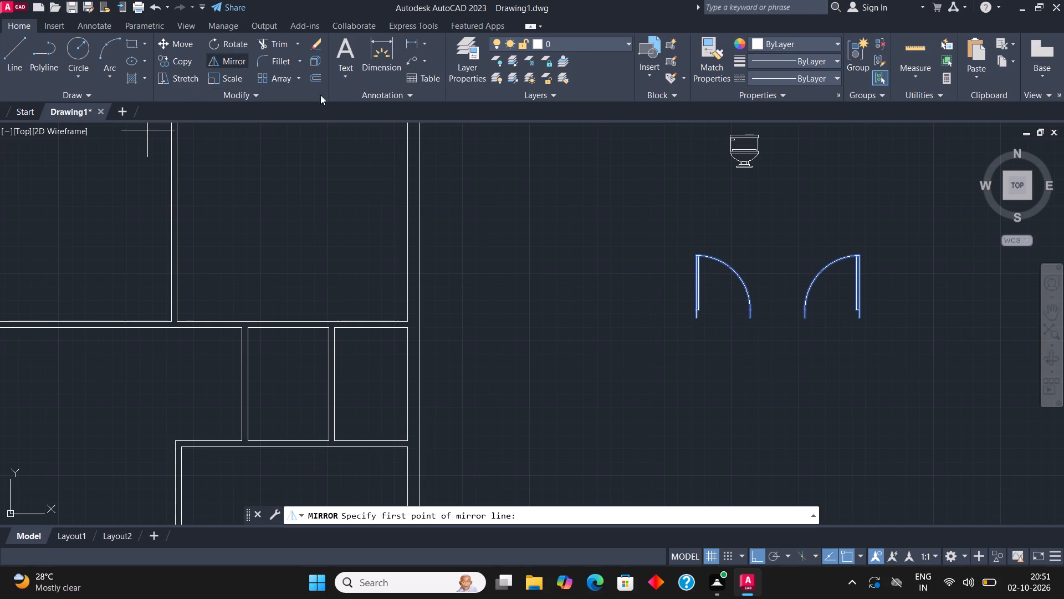
pyautogui.click(782, 337)
pyautogui.click(657, 354)
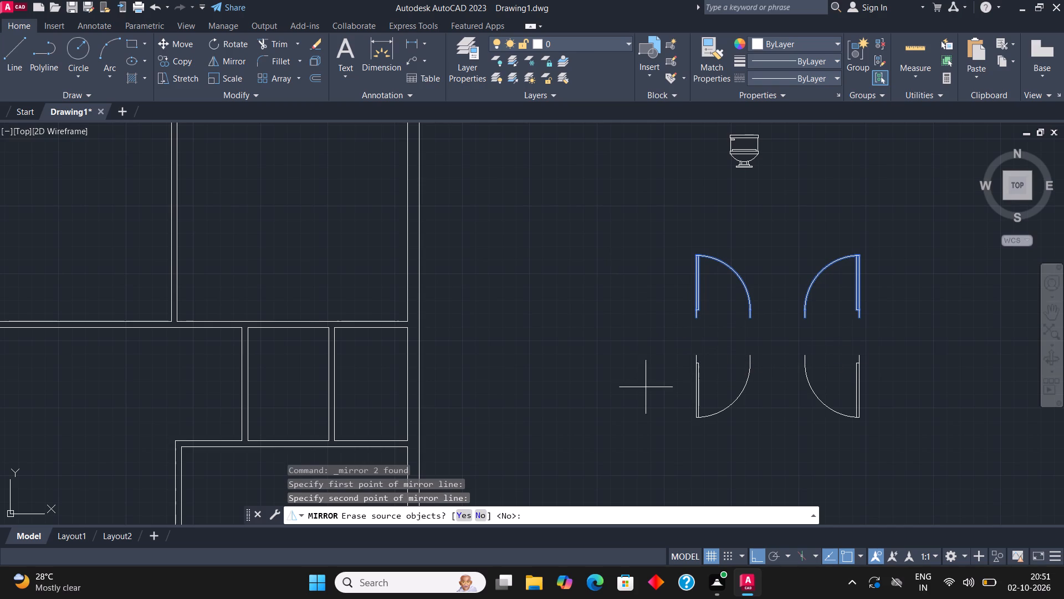
pyautogui.click(479, 514)
# Copy the original door block horizontally about 10' to its left, into the space between the plan and the door set.
pyautogui.click(713, 313)
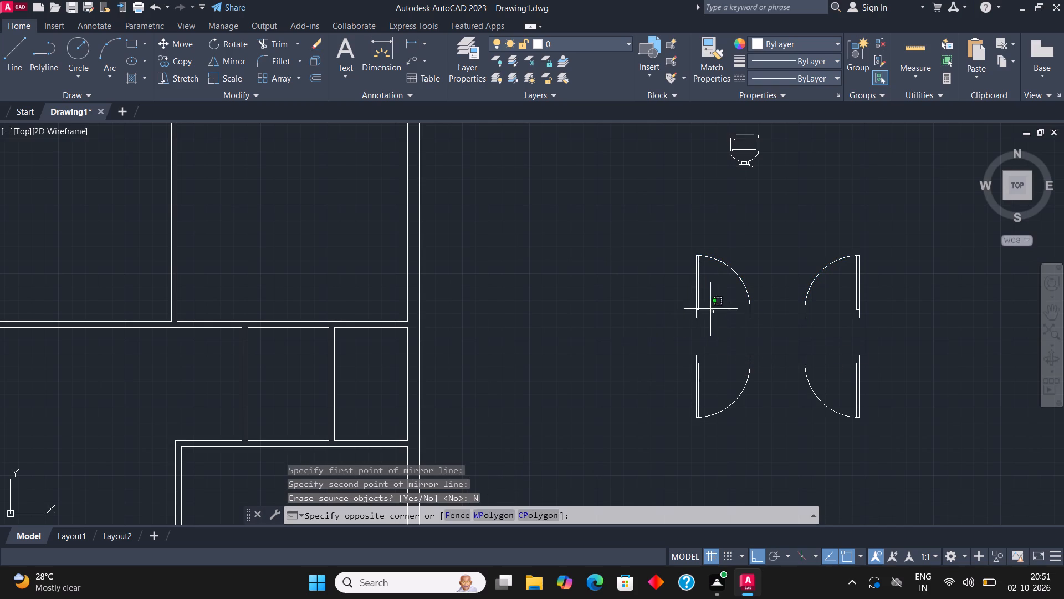
pyautogui.click(647, 281)
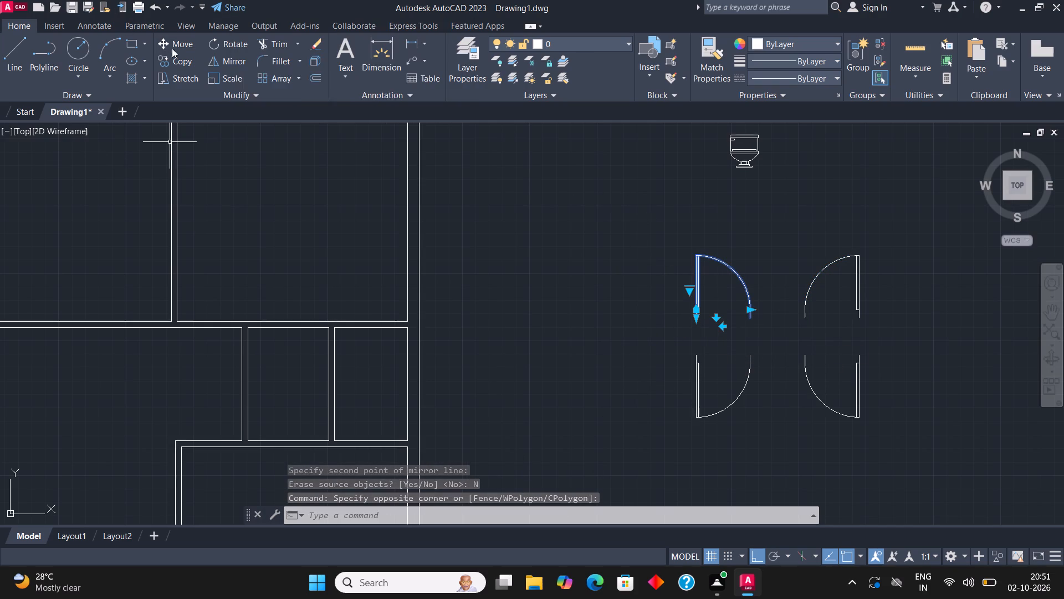
pyautogui.click(183, 59)
pyautogui.click(699, 304)
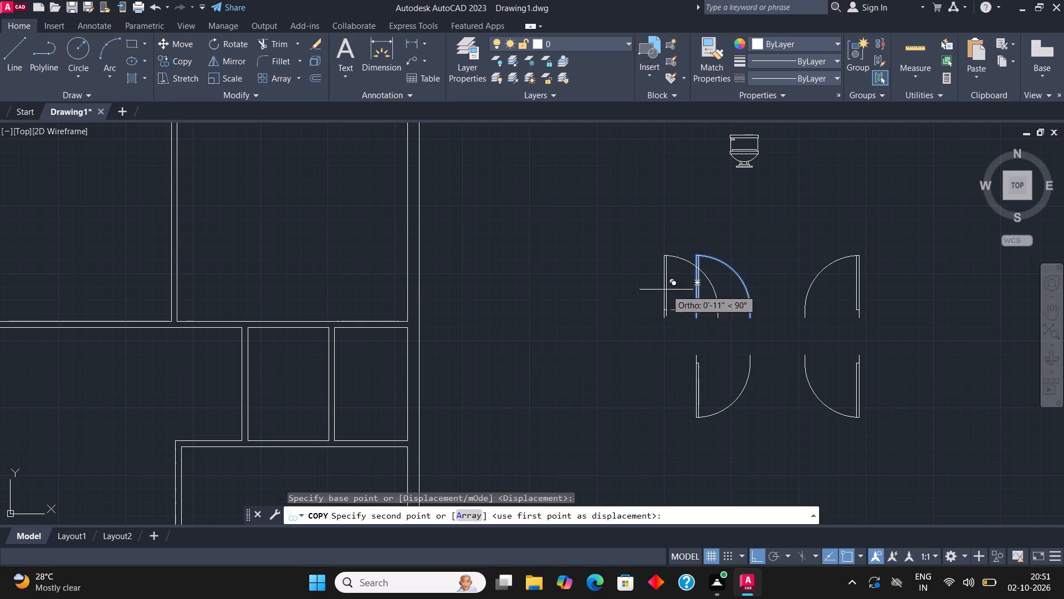
pyautogui.click(529, 274)
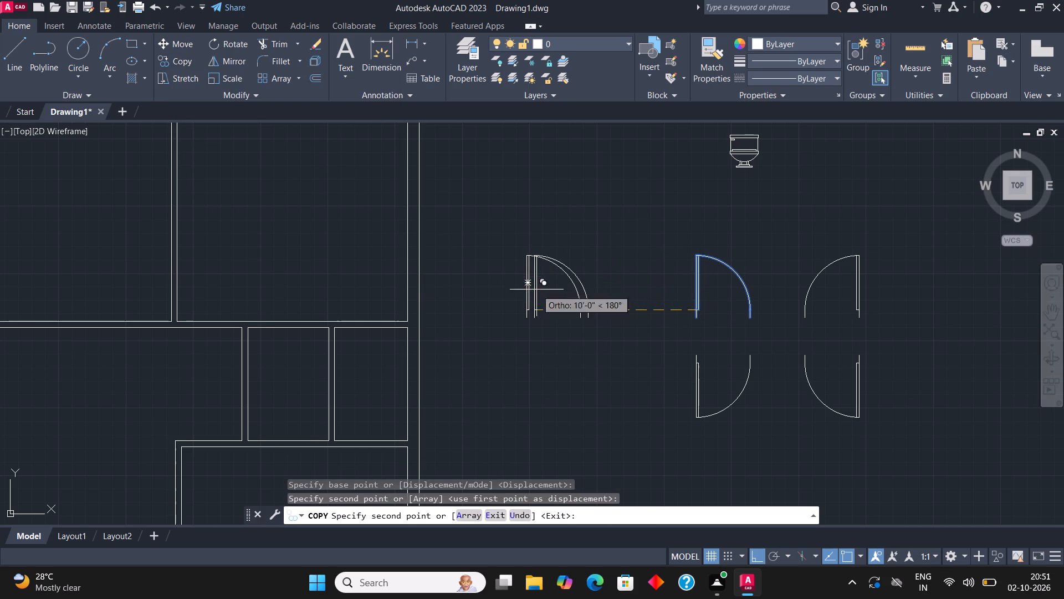
pyautogui.press('Escape')
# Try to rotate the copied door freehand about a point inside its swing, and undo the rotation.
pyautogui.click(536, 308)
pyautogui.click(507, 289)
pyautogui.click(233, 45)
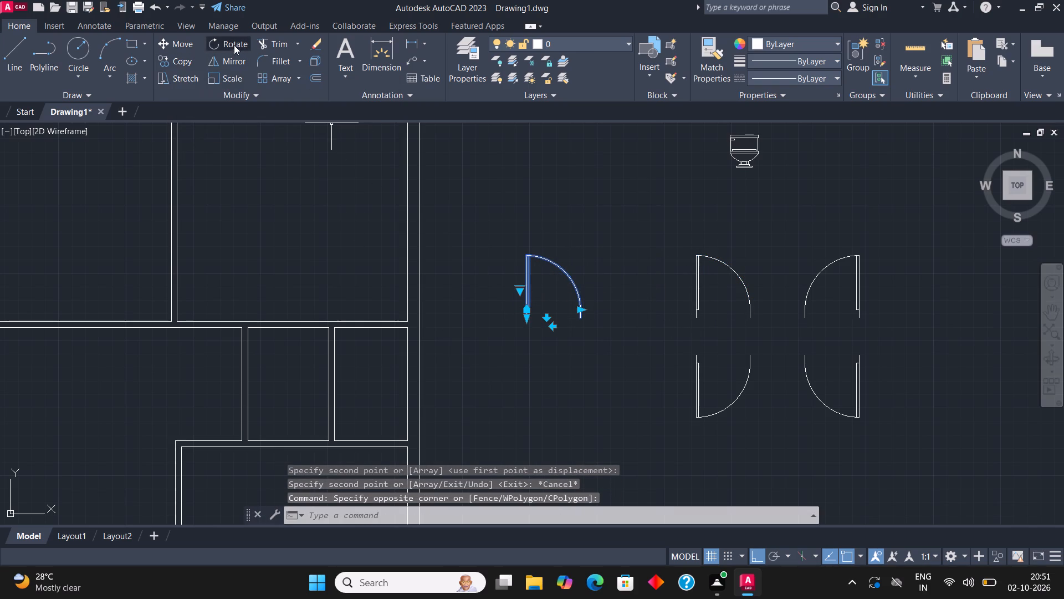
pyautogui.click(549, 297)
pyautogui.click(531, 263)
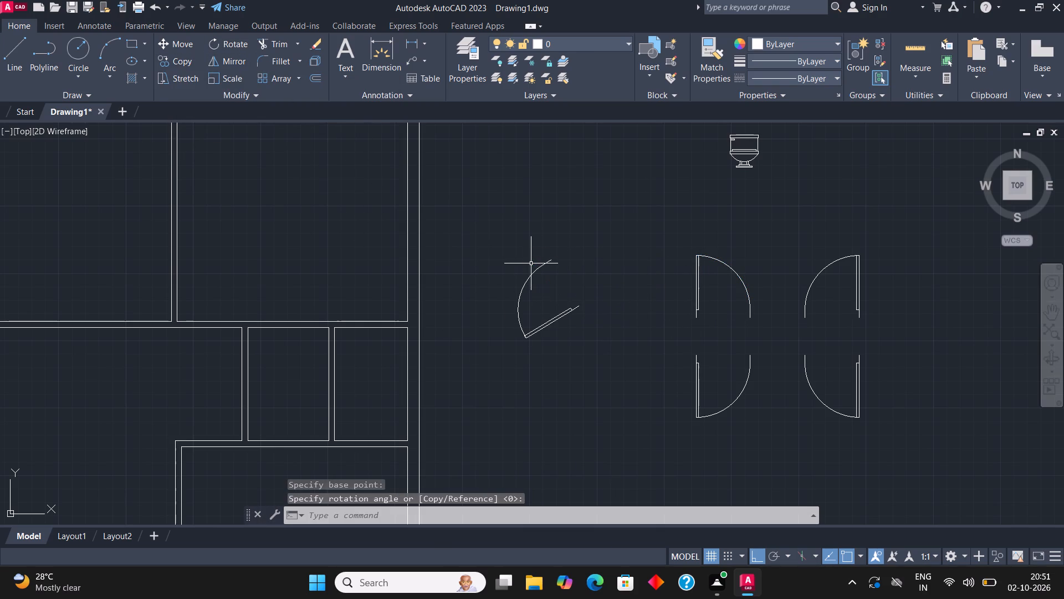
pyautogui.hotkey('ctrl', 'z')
# Rotate the copied door 90° counterclockwise about a point inside its swing, with Ortho on.
pyautogui.click(552, 300)
pyautogui.click(479, 267)
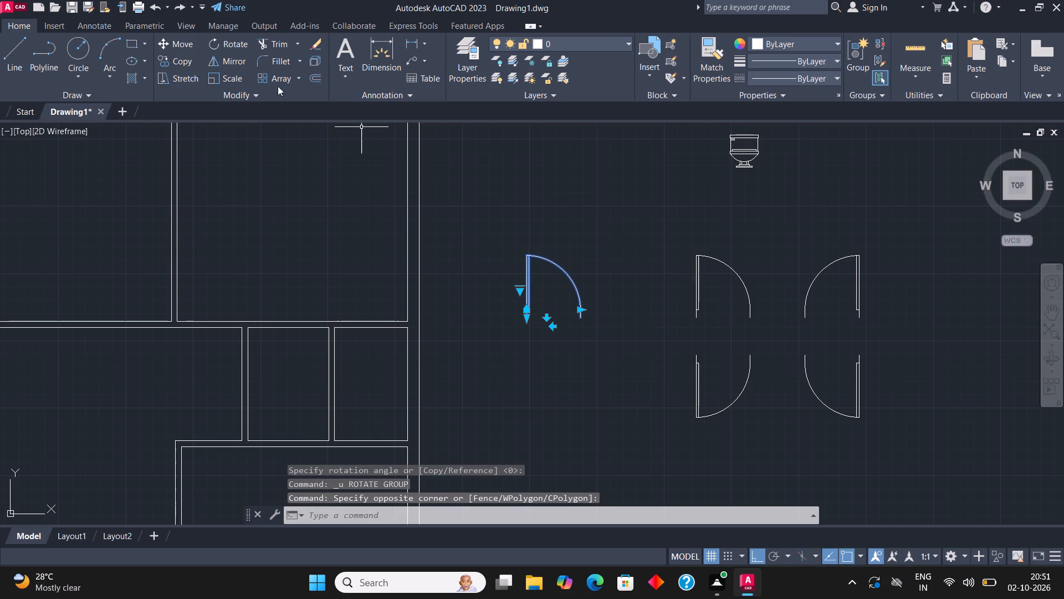
pyautogui.click(239, 48)
pyautogui.press('F8')
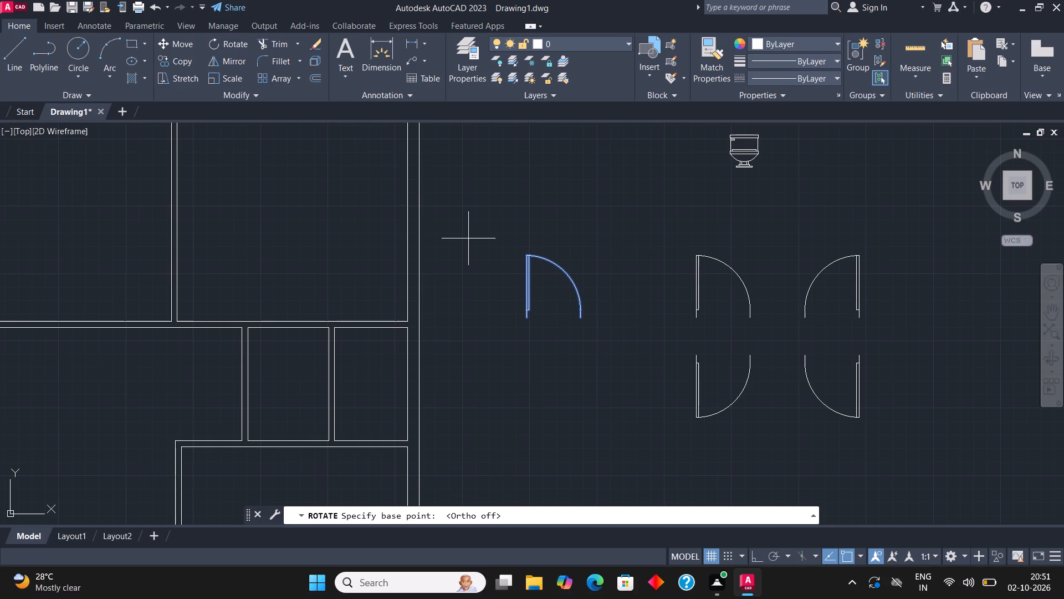
pyautogui.press('F8')
pyautogui.click(550, 298)
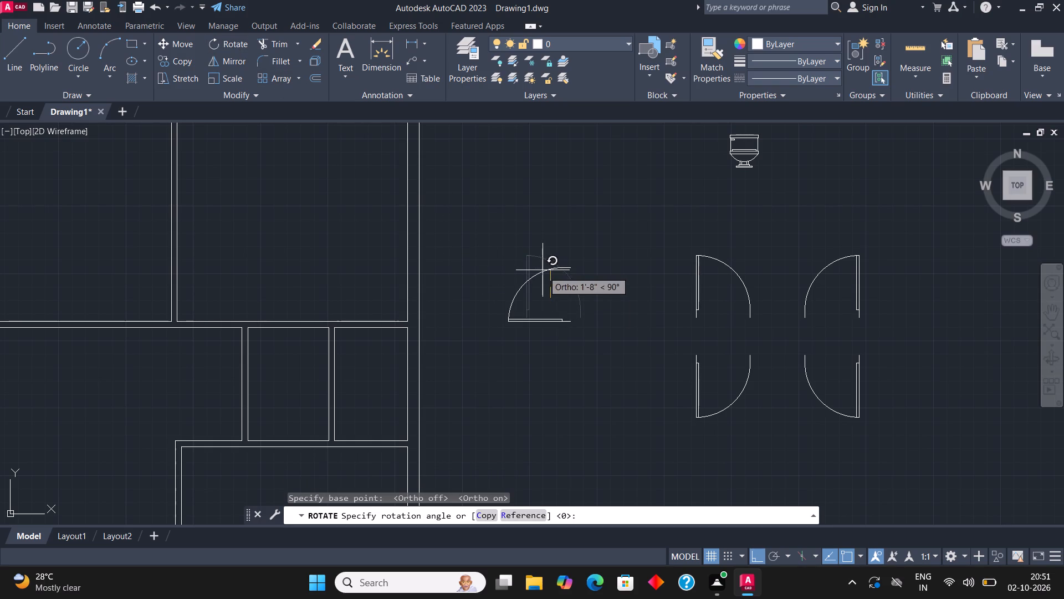
pyautogui.click(565, 240)
# Mirror the rotated door about a horizontal line above it, keeping the source door.
pyautogui.click(529, 296)
pyautogui.click(520, 279)
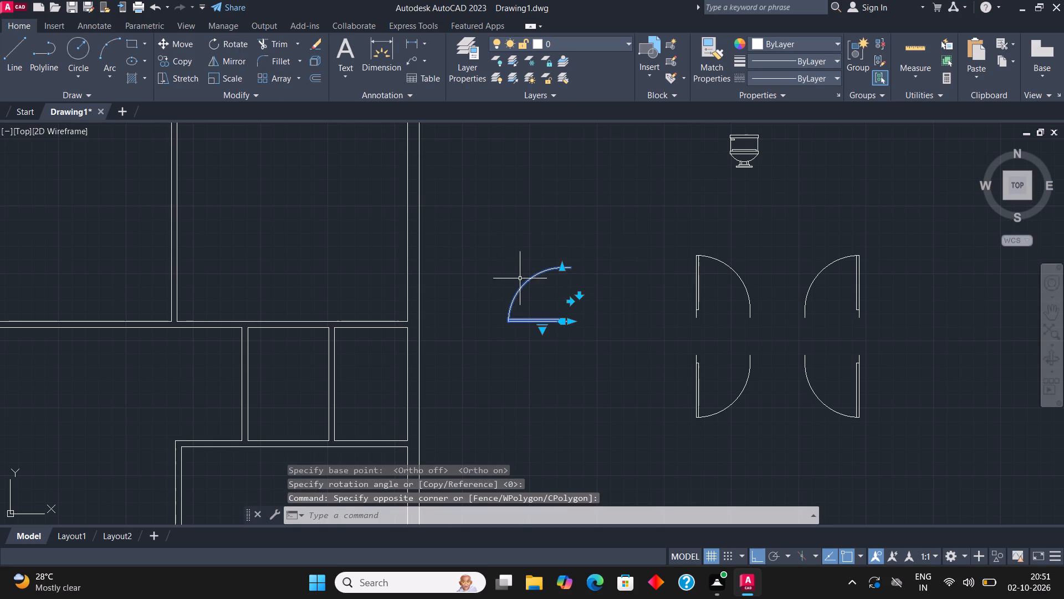
pyautogui.click(231, 59)
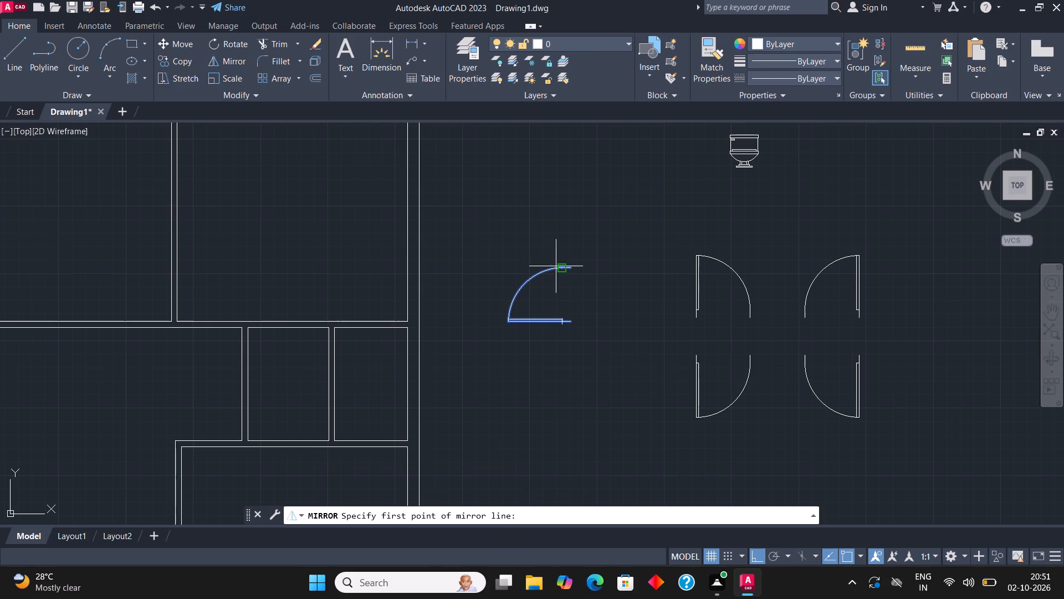
pyautogui.click(554, 242)
pyautogui.click(516, 236)
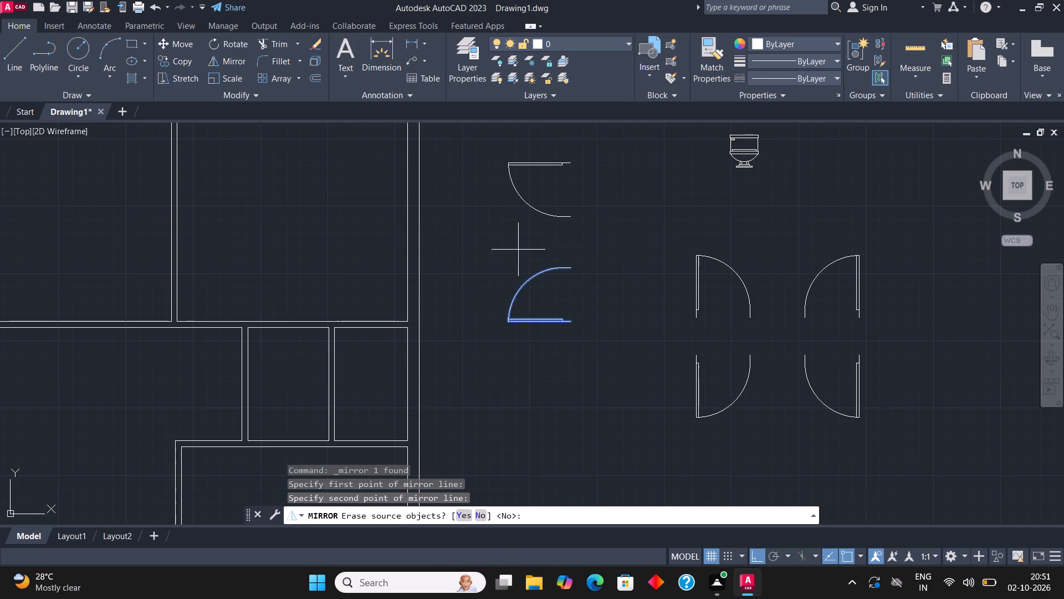
pyautogui.click(480, 512)
# Mirror both horizontal-leaf doors about a vertical line to their right, keeping the source doors.
pyautogui.click(546, 277)
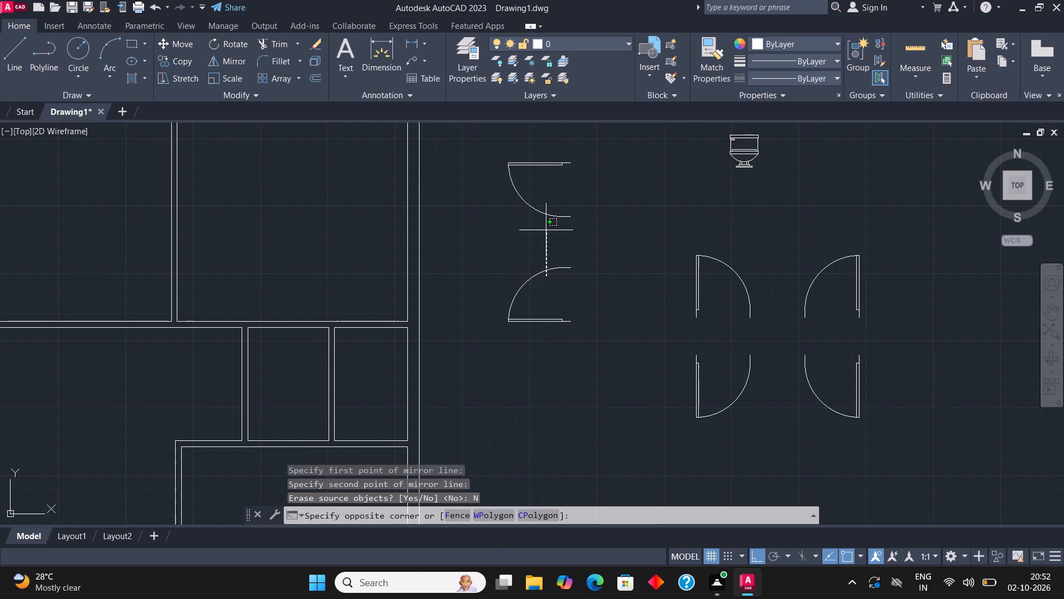
pyautogui.click(543, 207)
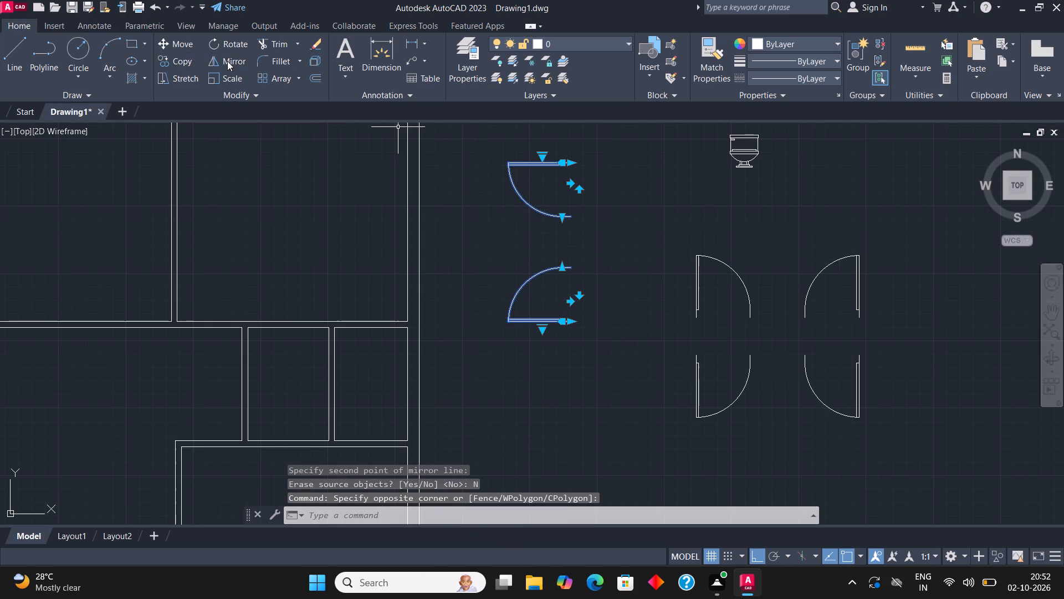
pyautogui.click(228, 61)
pyautogui.click(584, 241)
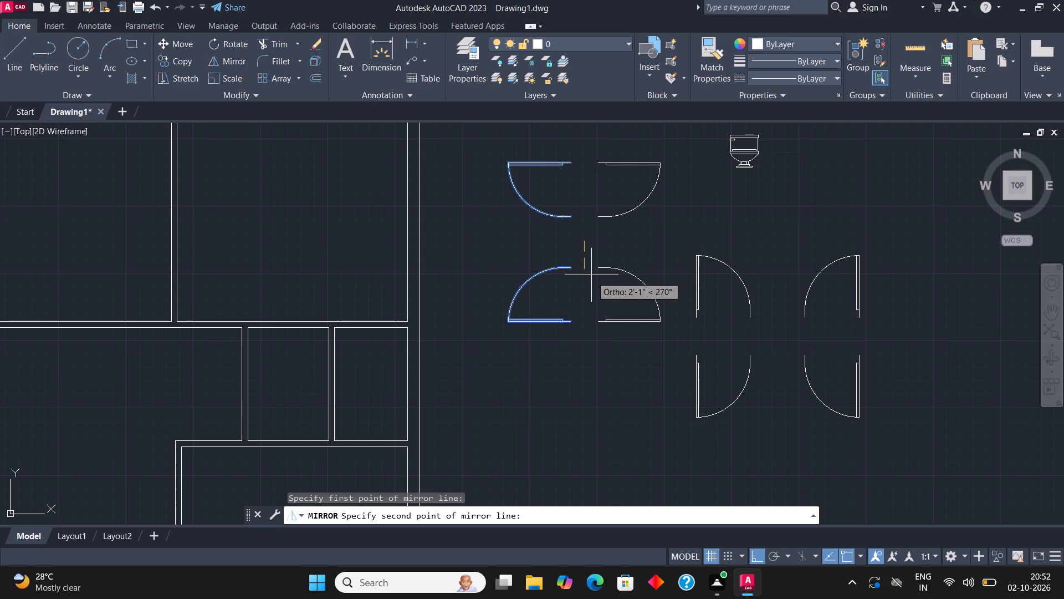
pyautogui.click(591, 278)
pyautogui.click(477, 515)
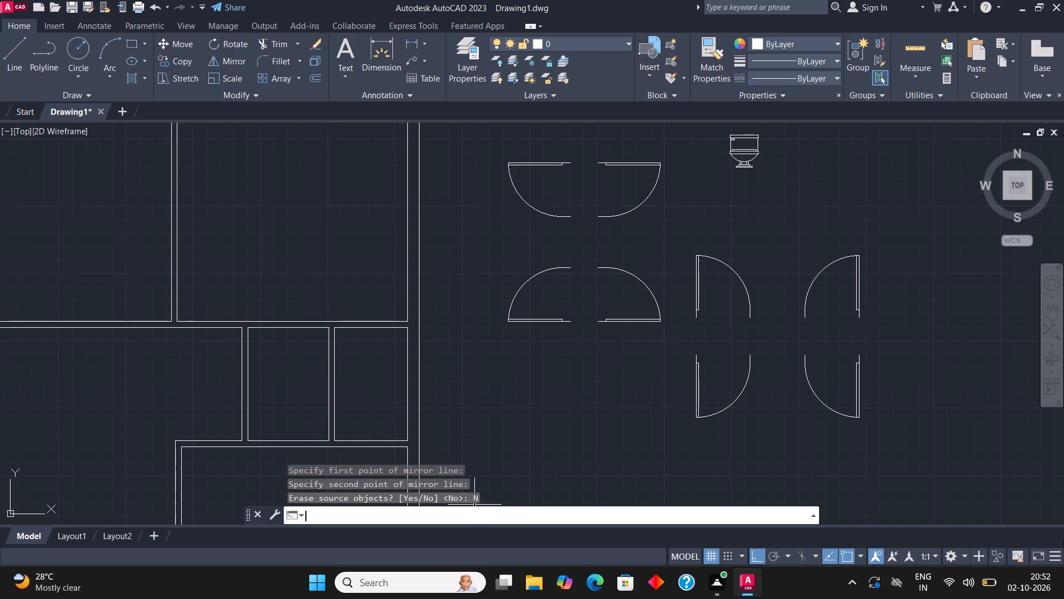
# Copy the upper right-hinged vertical-leaf door into the plan's top middle room, just above its bottom wall near the right partition, with Ortho off.
pyautogui.scroll(-1, 1058, 559)
pyautogui.moveTo(916, 589); pyautogui.dragTo(993, 587, button='middle')
pyautogui.scroll(-3, 781, 412)
pyautogui.moveTo(687, 388); pyautogui.dragTo(678, 385, button='middle')
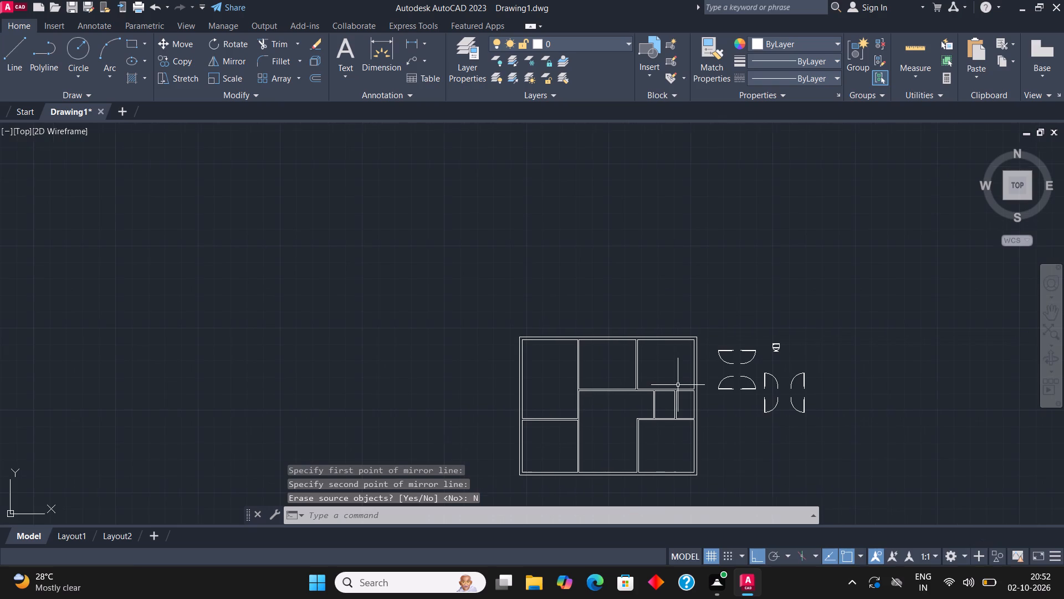
pyautogui.moveTo(678, 385); pyautogui.dragTo(707, 391, button='middle')
pyautogui.press('Escape')
pyautogui.scroll(1, 848, 403)
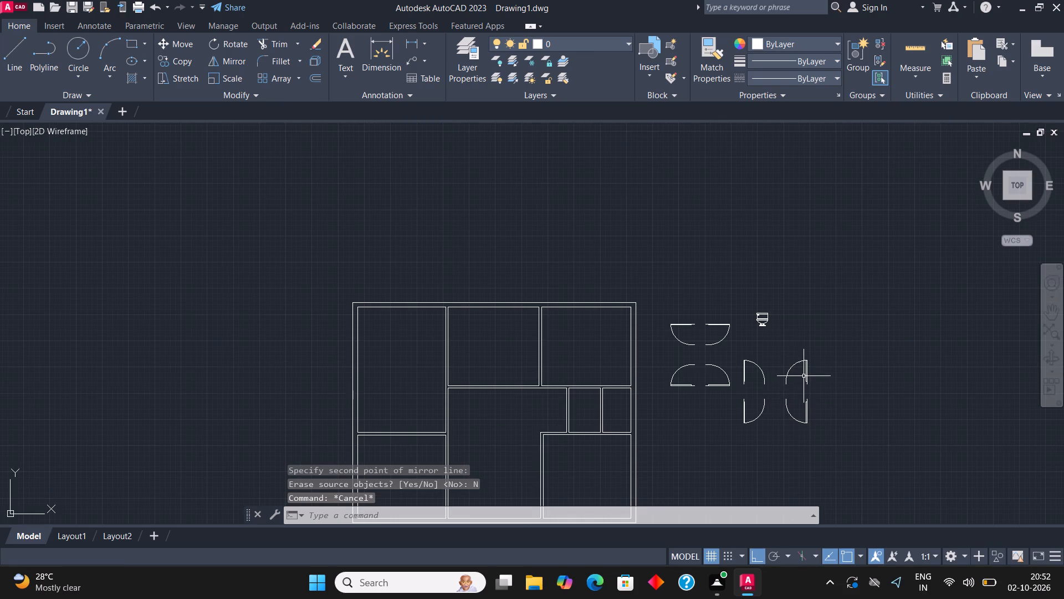
pyautogui.click(806, 377)
pyautogui.click(169, 63)
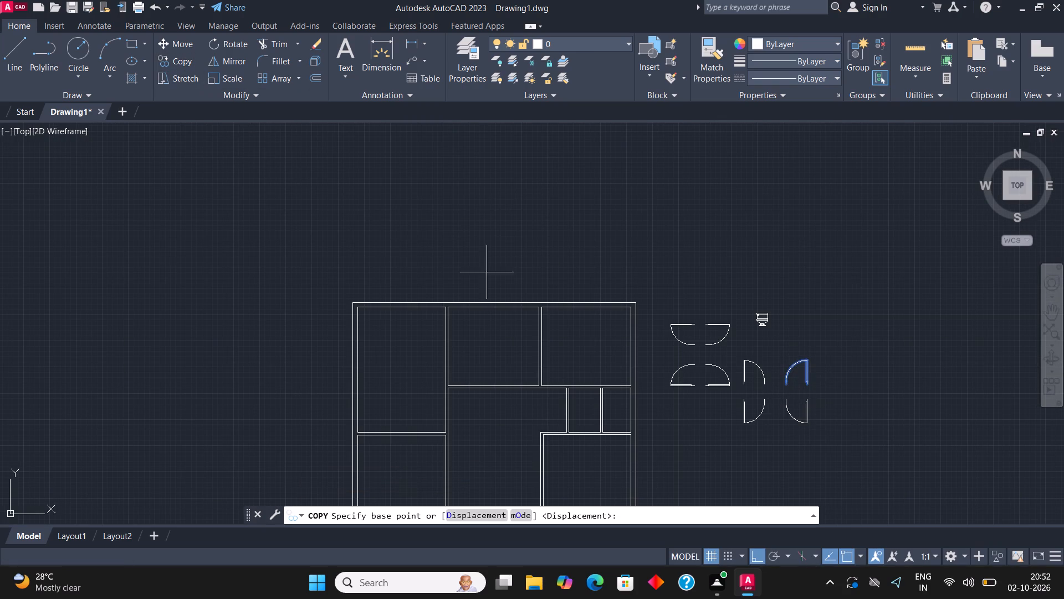
pyautogui.click(809, 390)
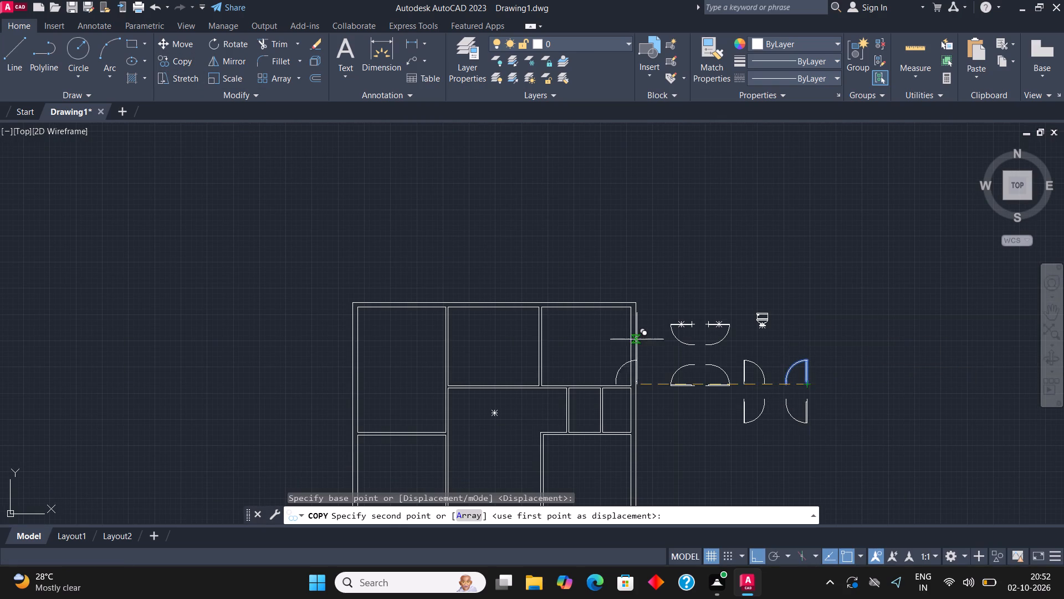
pyautogui.press('F8')
pyautogui.scroll(2, 500, 366)
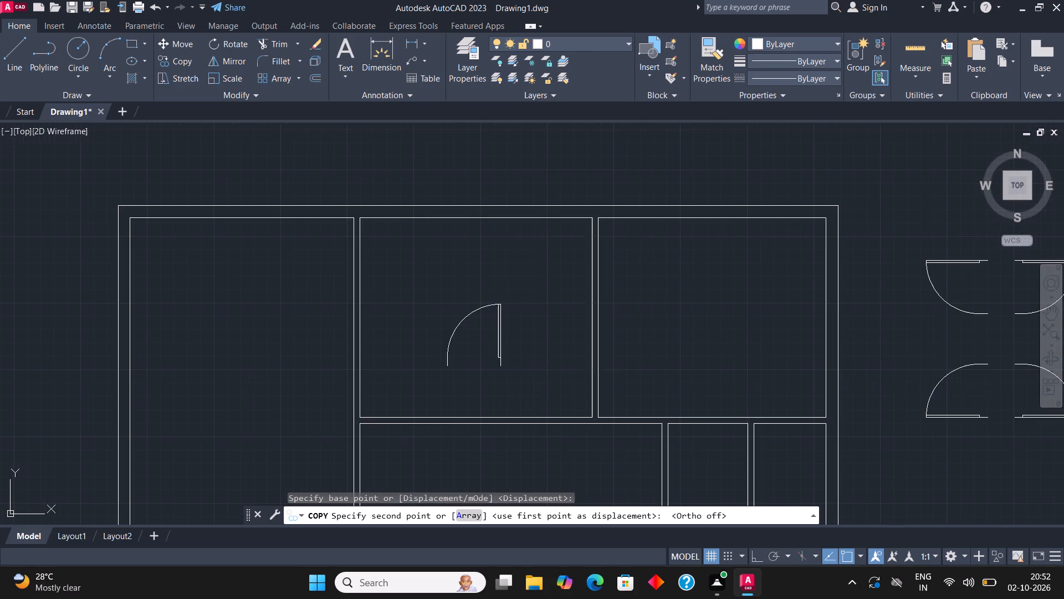
pyautogui.scroll(3, 561, 444)
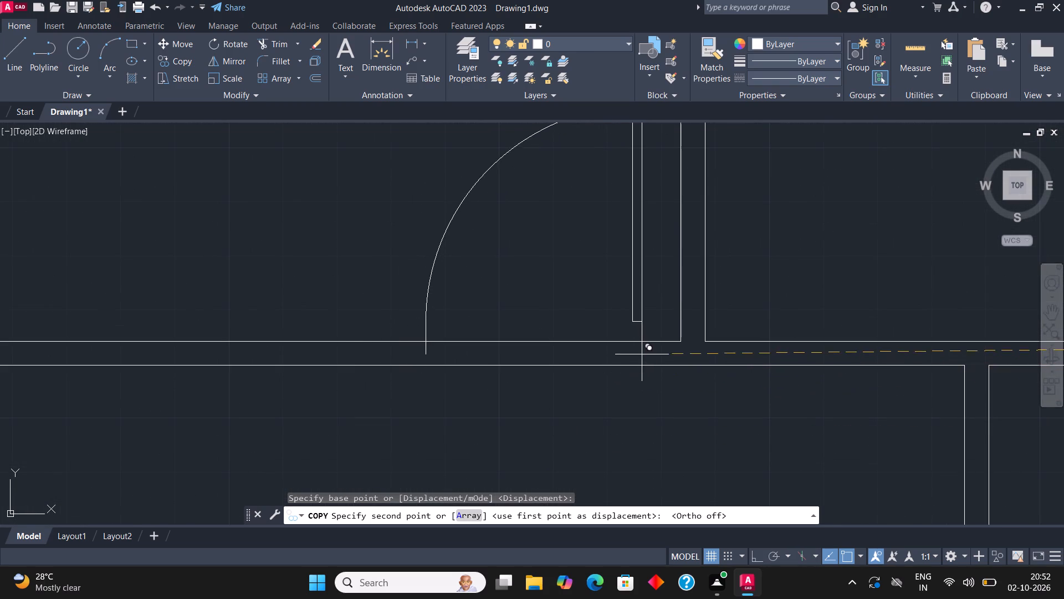
pyautogui.click(642, 322)
pyautogui.press('Escape')
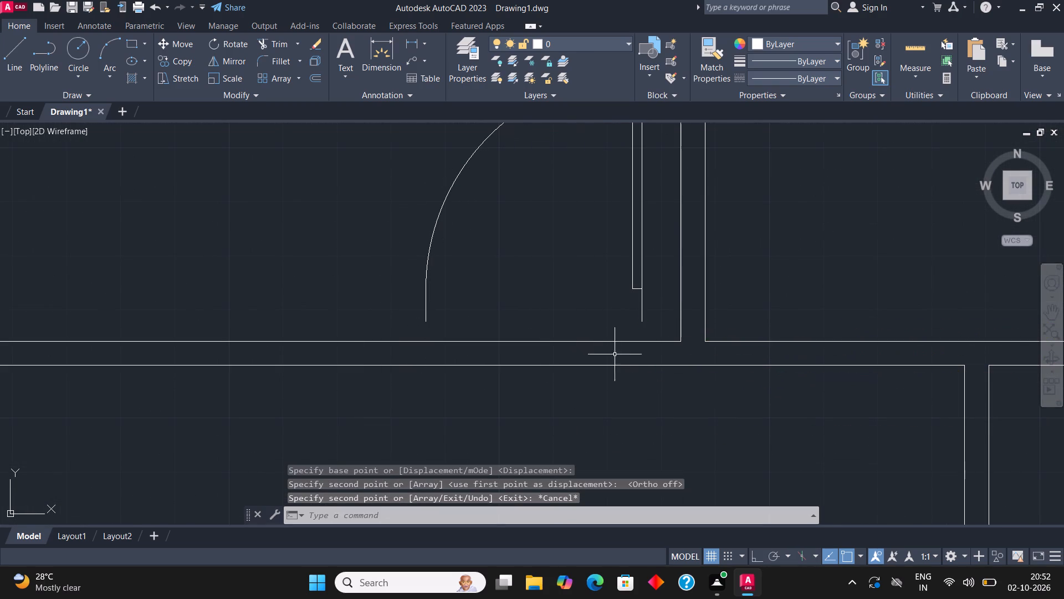
# Move the copied door down so its jamb ends lie across the top middle room's bottom partition.
pyautogui.click(643, 324)
pyautogui.click(638, 312)
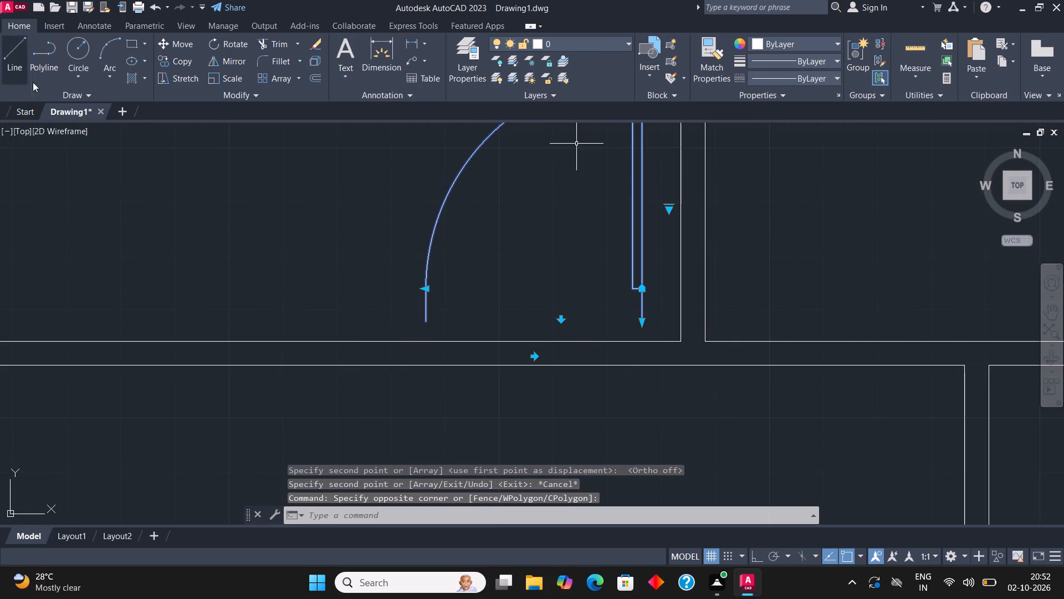
pyautogui.click(165, 52)
pyautogui.click(173, 47)
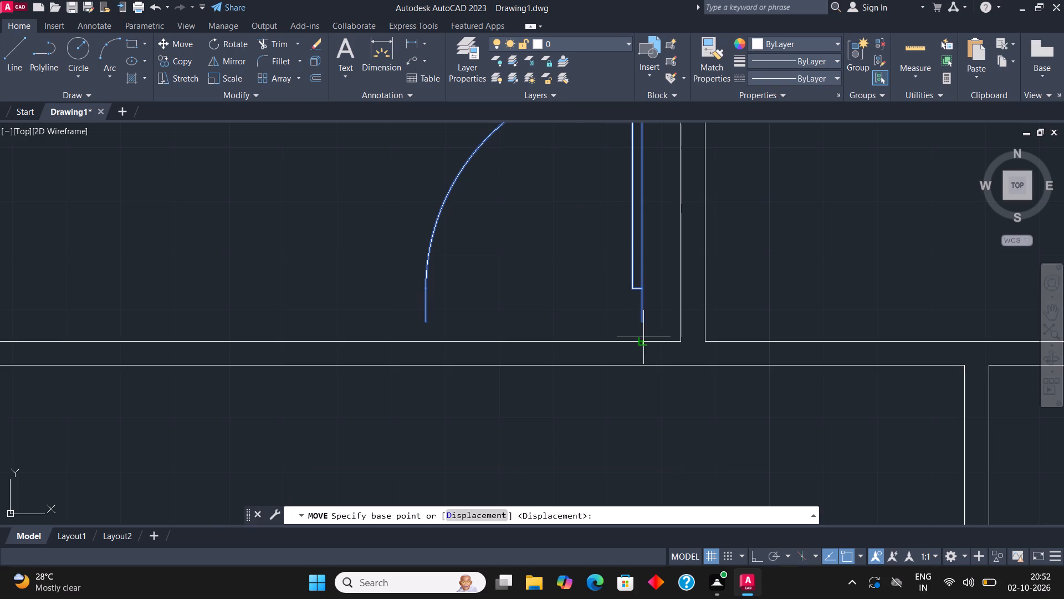
pyautogui.click(644, 322)
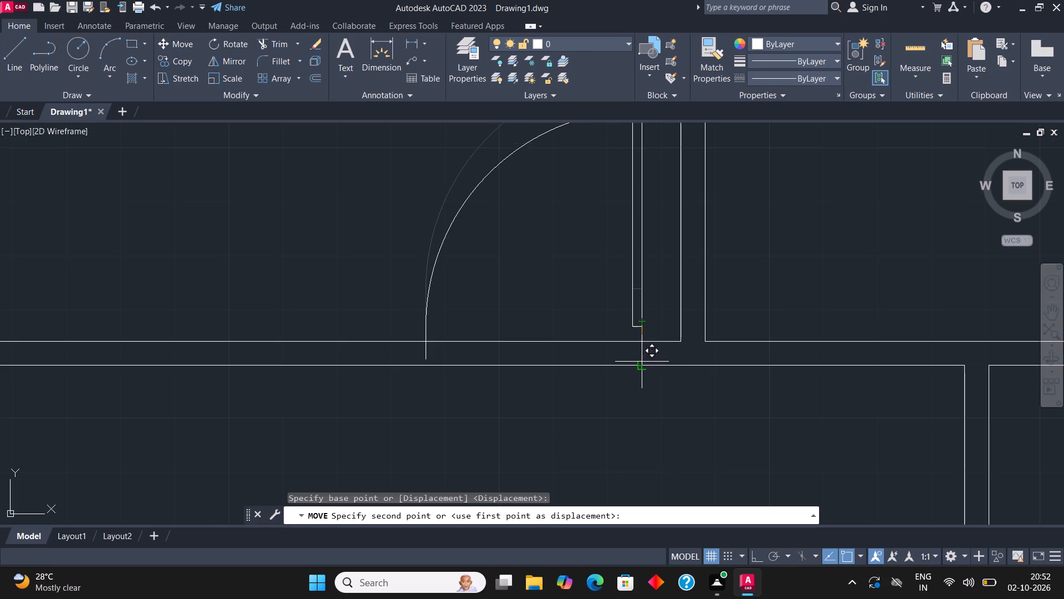
pyautogui.click(637, 364)
# Move the door again from its right jamb end exactly onto the lower line of the bottom partition.
pyautogui.scroll(-2, 562, 361)
pyautogui.scroll(3, 654, 363)
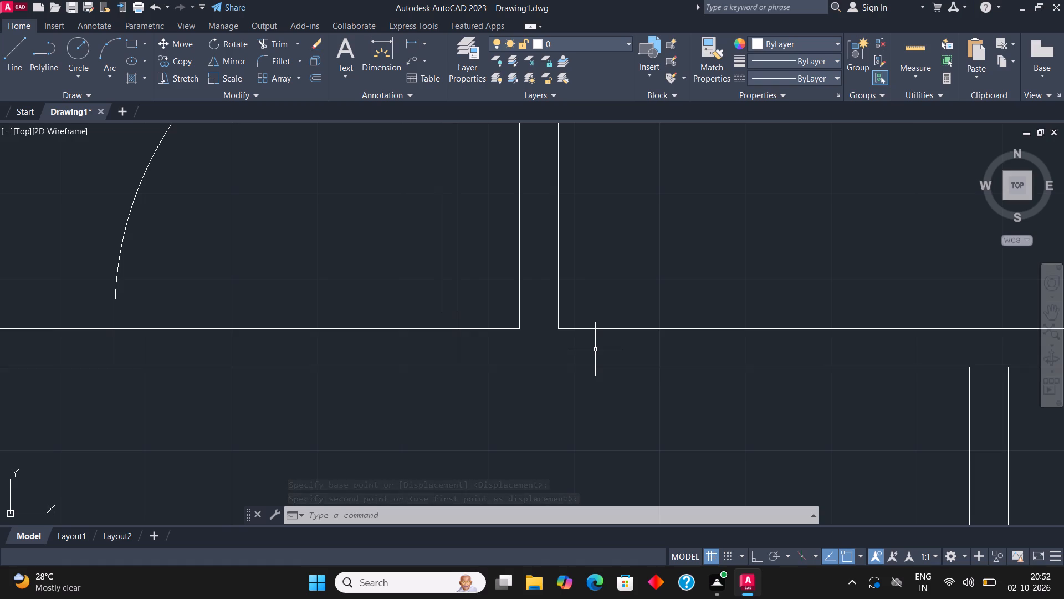
pyautogui.moveTo(441, 405); pyautogui.dragTo(571, 408, button='middle')
pyautogui.click(576, 286)
pyautogui.moveTo(561, 282); pyautogui.dragTo(552, 275)
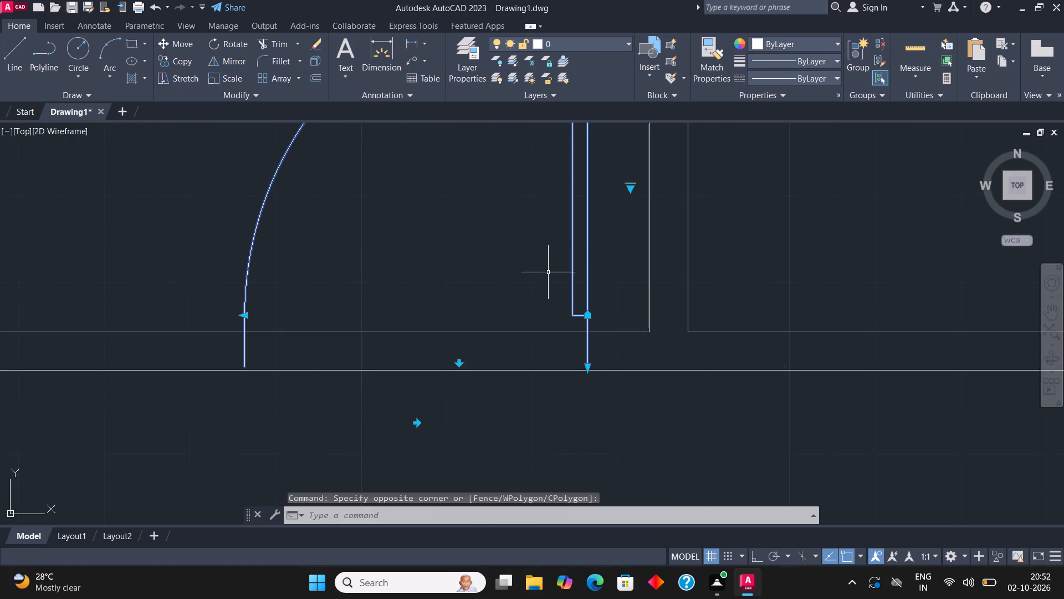
pyautogui.moveTo(181, 44); pyautogui.dragTo(166, 35)
pyautogui.click(175, 40)
pyautogui.scroll(4, 579, 378)
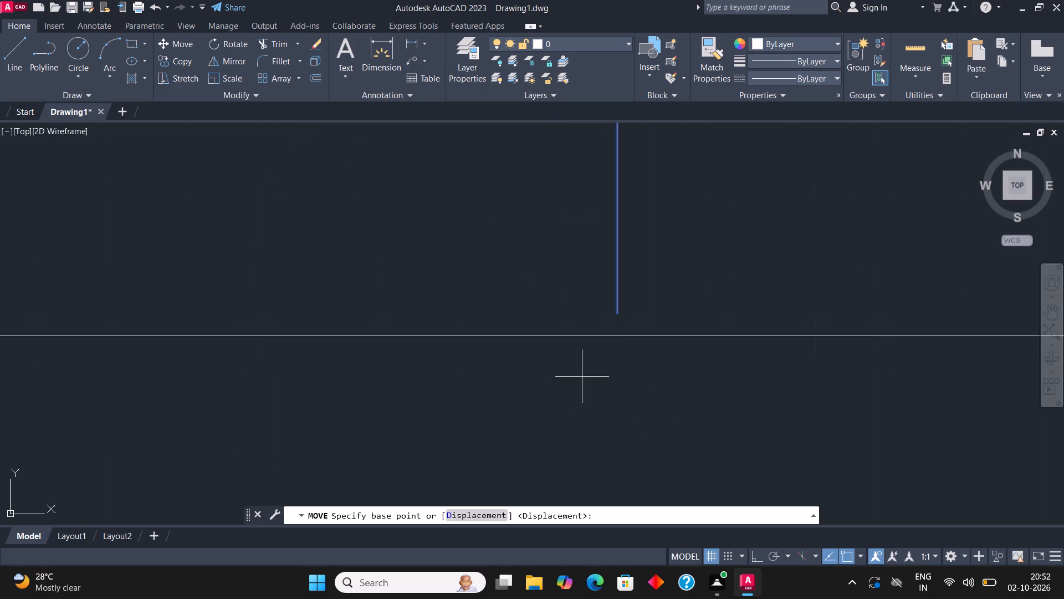
pyautogui.click(616, 313)
pyautogui.click(612, 335)
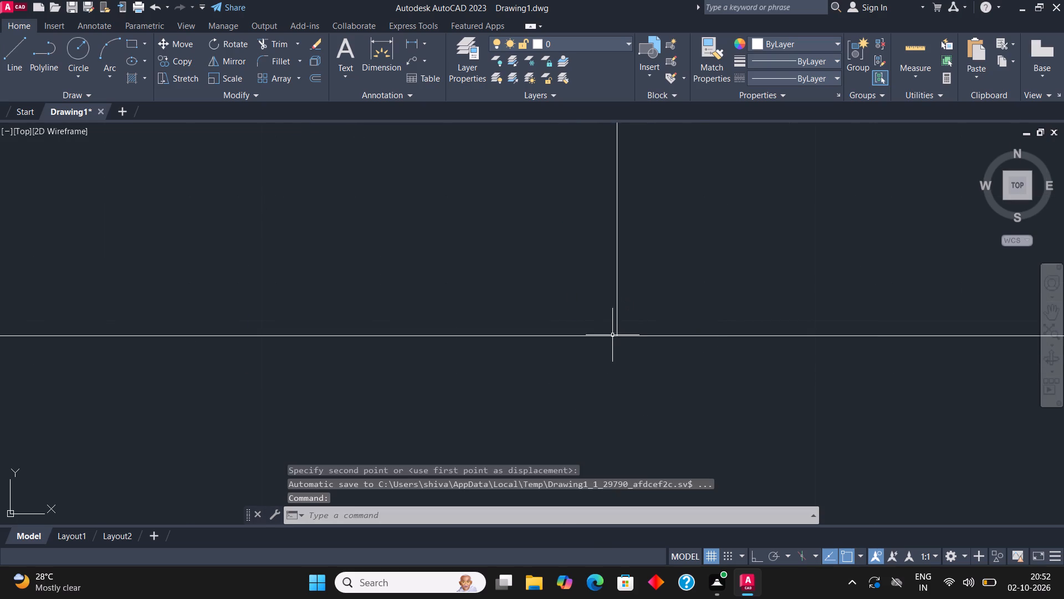
# Copy the upper left-hinged vertical-leaf door onto the top right room's bottom partition, beside its left partition, with jamb ends on the lower line.
pyautogui.scroll(-7, 589, 373)
pyautogui.moveTo(717, 392); pyautogui.dragTo(625, 337, button='middle')
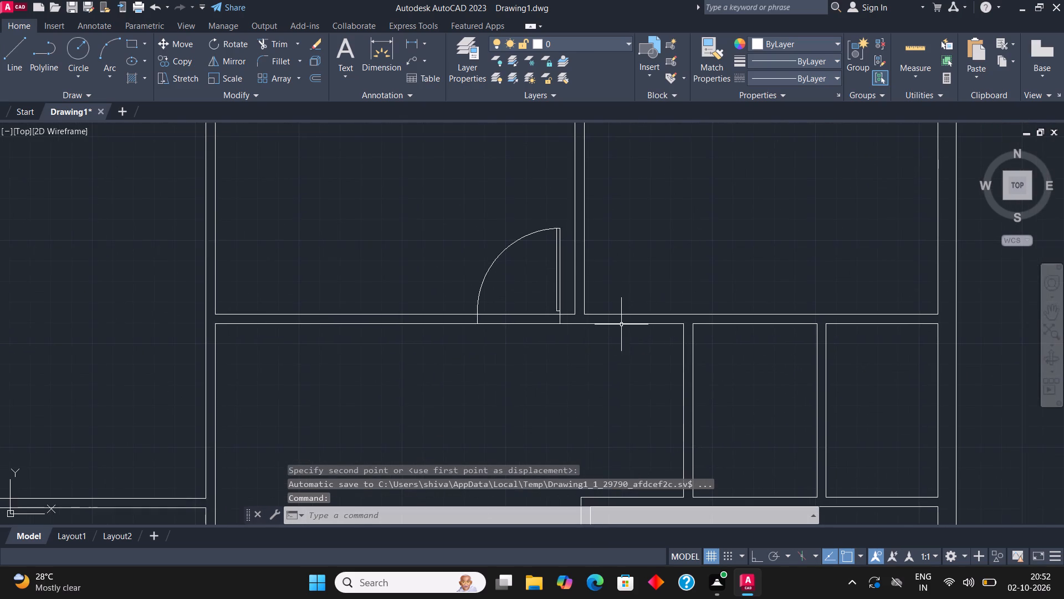
pyautogui.scroll(-2, 602, 316)
pyautogui.click(901, 290)
pyautogui.doubleClick(910, 304)
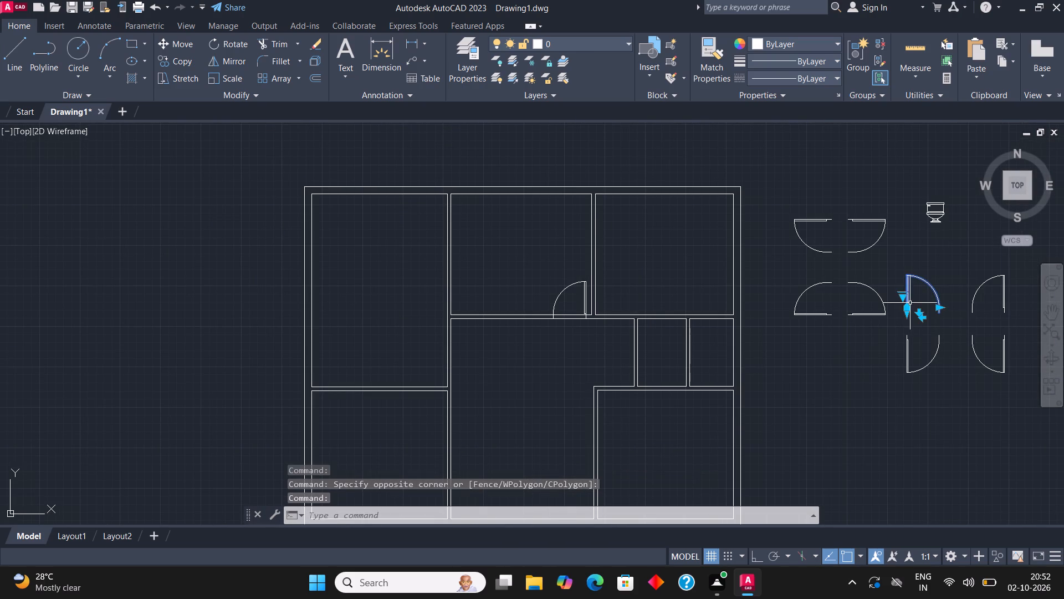
pyautogui.click(185, 56)
pyautogui.scroll(2, 873, 324)
pyautogui.click(955, 298)
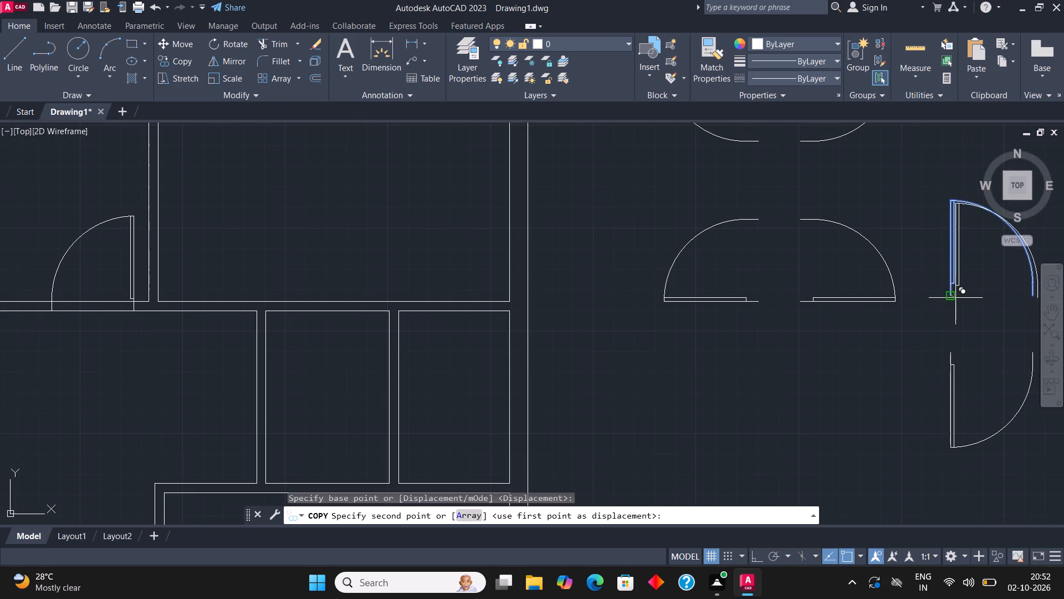
pyautogui.scroll(-2, 945, 306)
pyautogui.scroll(4, 655, 299)
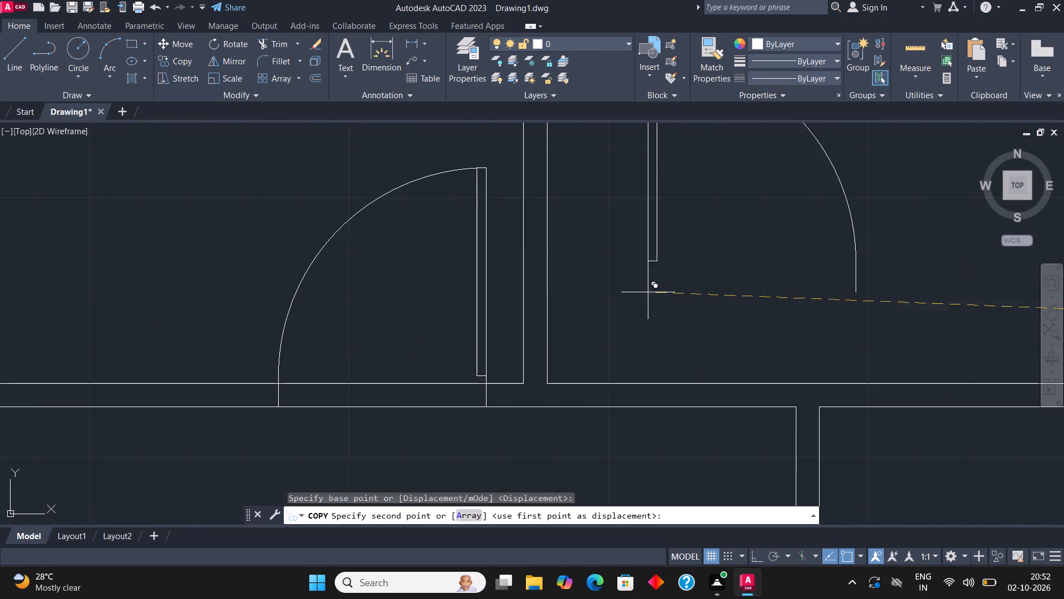
pyautogui.click(555, 403)
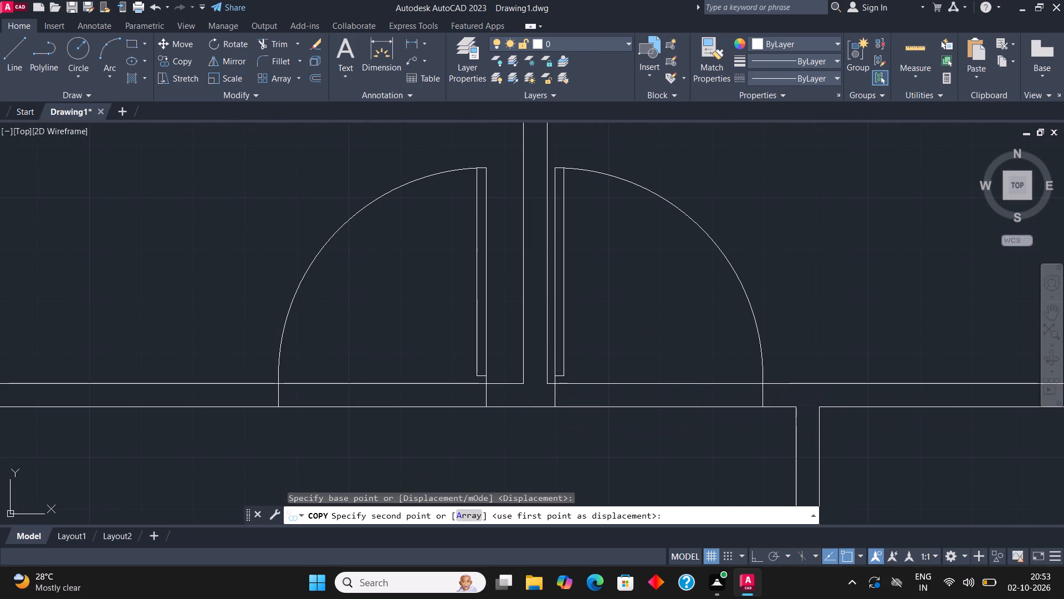
pyautogui.scroll(-3, 628, 322)
pyautogui.press('Escape')
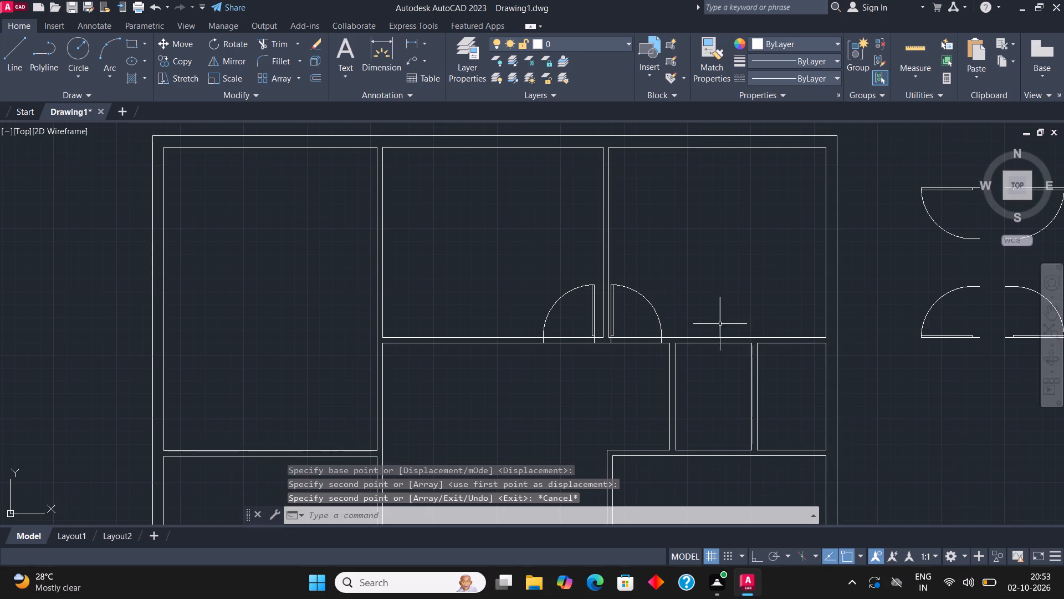
# Move the copied door right along the bottom partition's lower line until its right jamb nears the left small room's left partition.
pyautogui.moveTo(720, 326); pyautogui.dragTo(687, 262, button='middle')
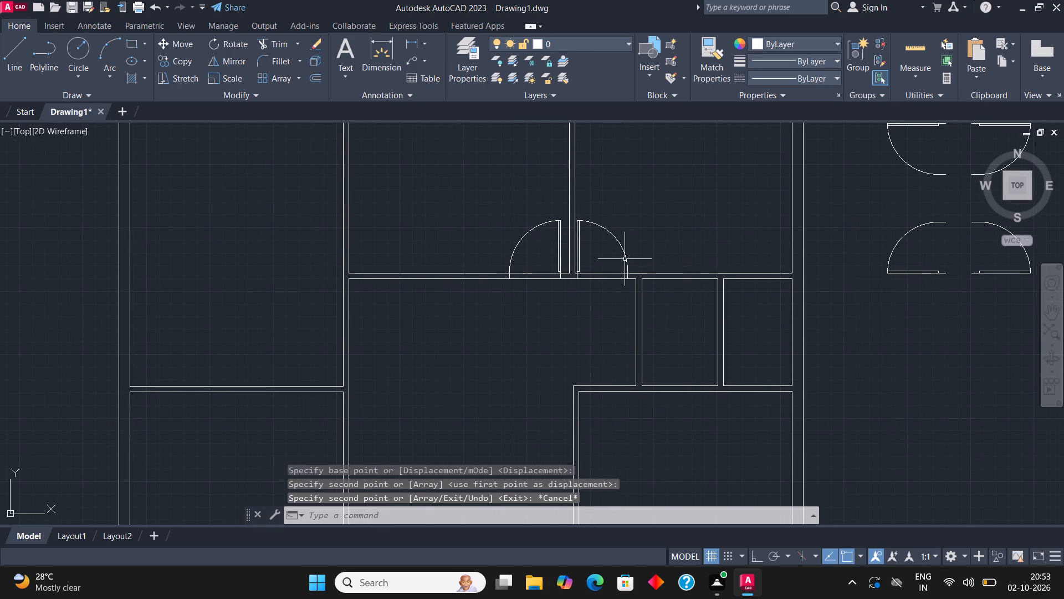
pyautogui.scroll(2, 603, 241)
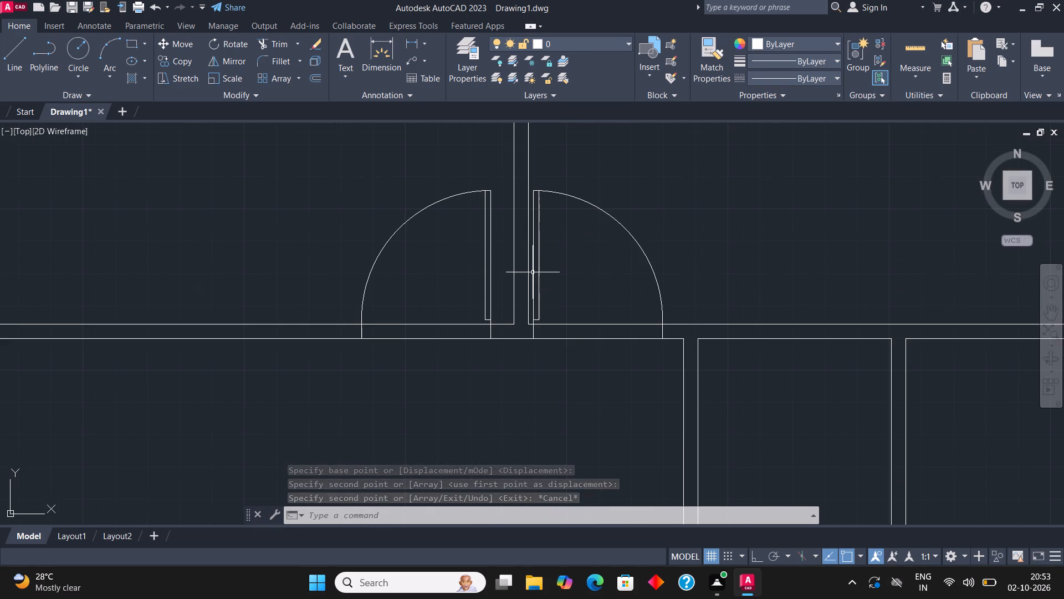
pyautogui.click(534, 272)
pyautogui.click(185, 44)
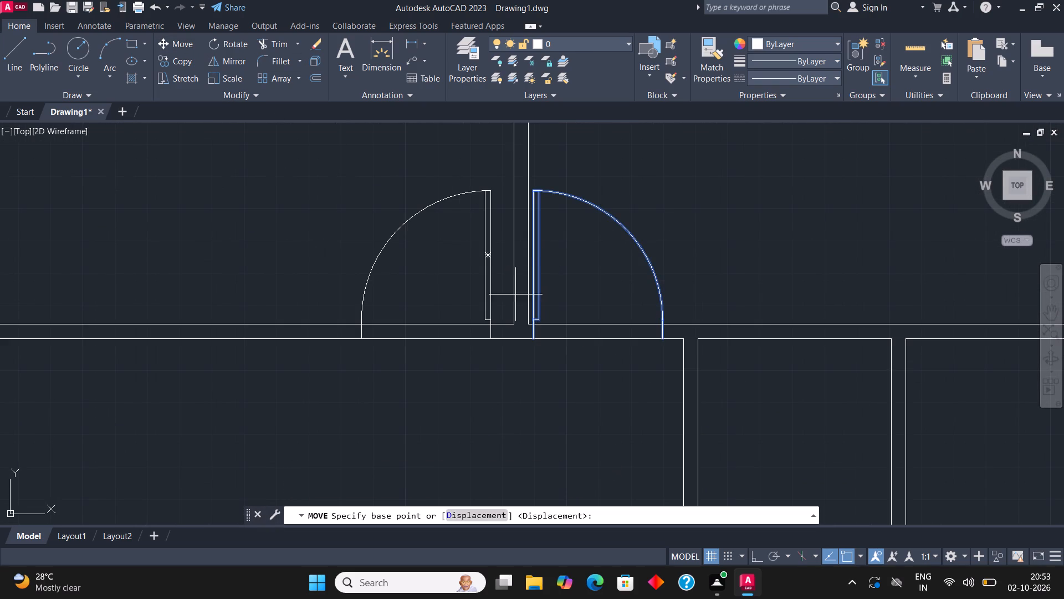
pyautogui.scroll(3, 682, 338)
pyautogui.click(591, 346)
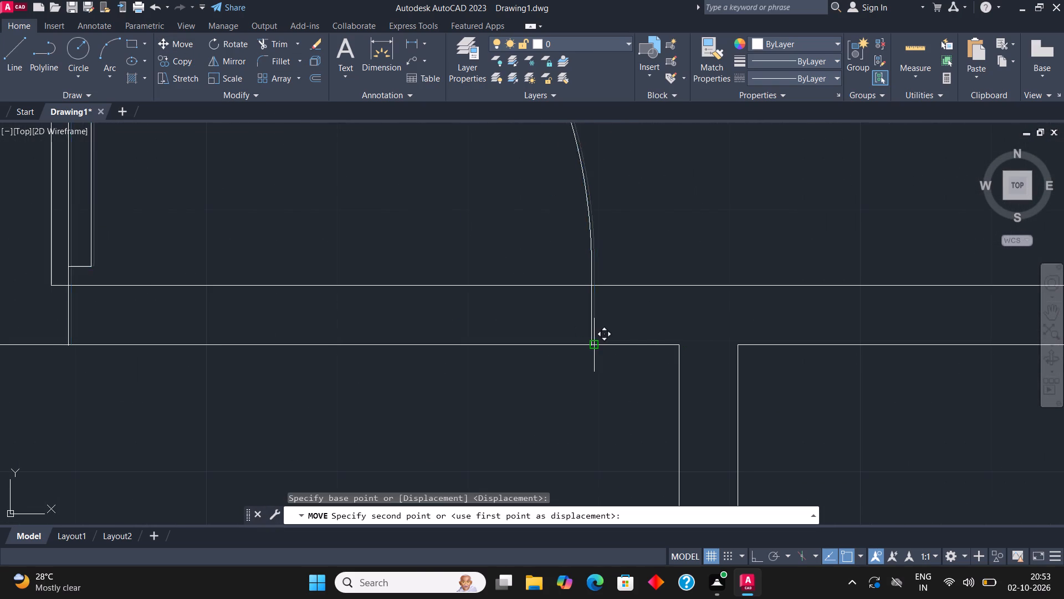
pyautogui.click(649, 346)
pyautogui.scroll(-4, 591, 420)
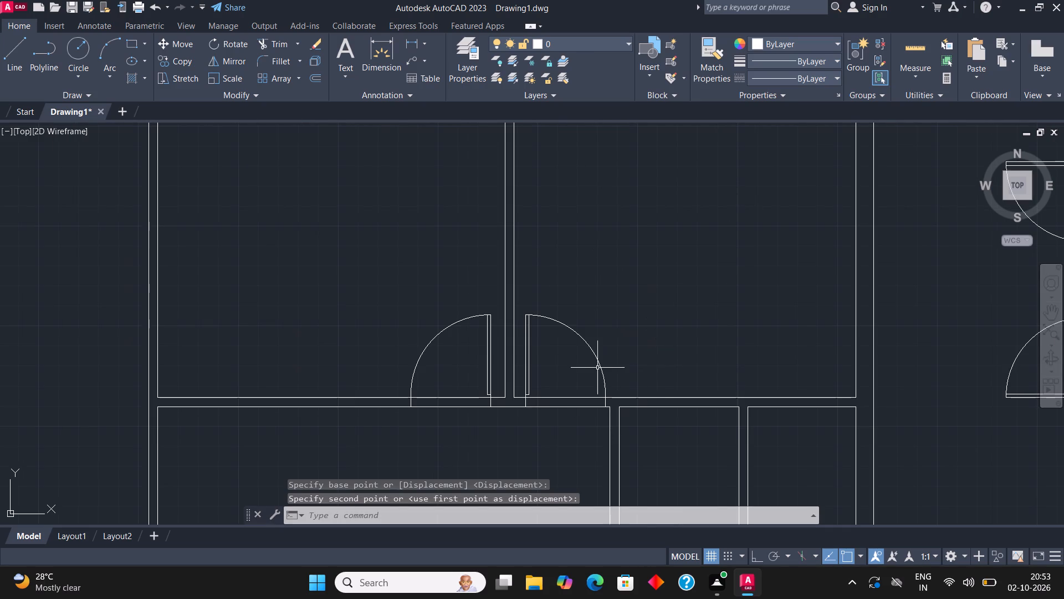
# Copy the lower right horizontal-leaf door into the left small room, across its left partition just above the bottom wall.
pyautogui.scroll(-2, 688, 314)
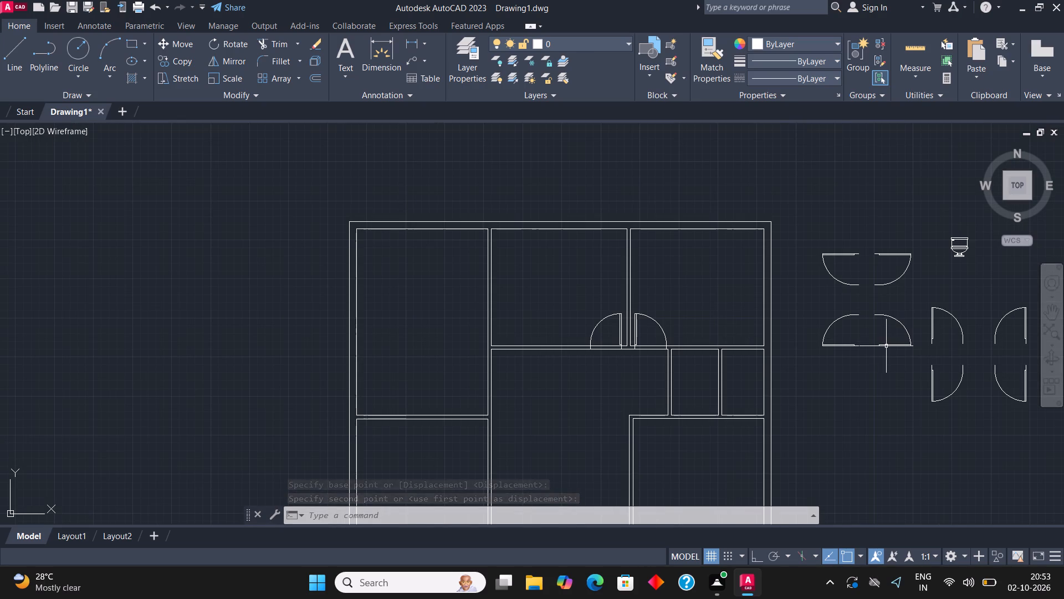
pyautogui.click(887, 346)
pyautogui.click(182, 56)
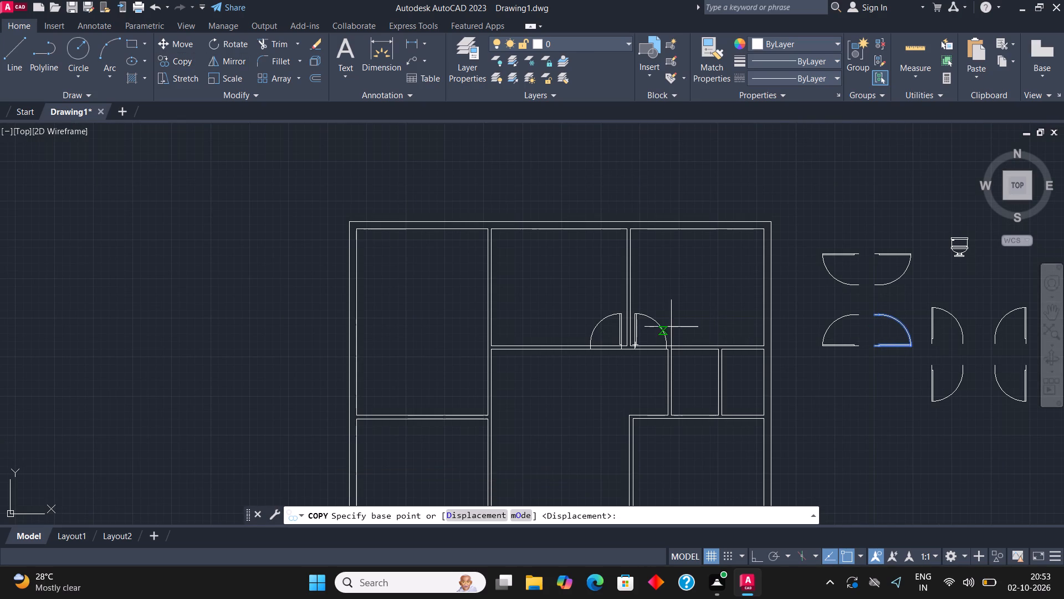
pyautogui.click(873, 346)
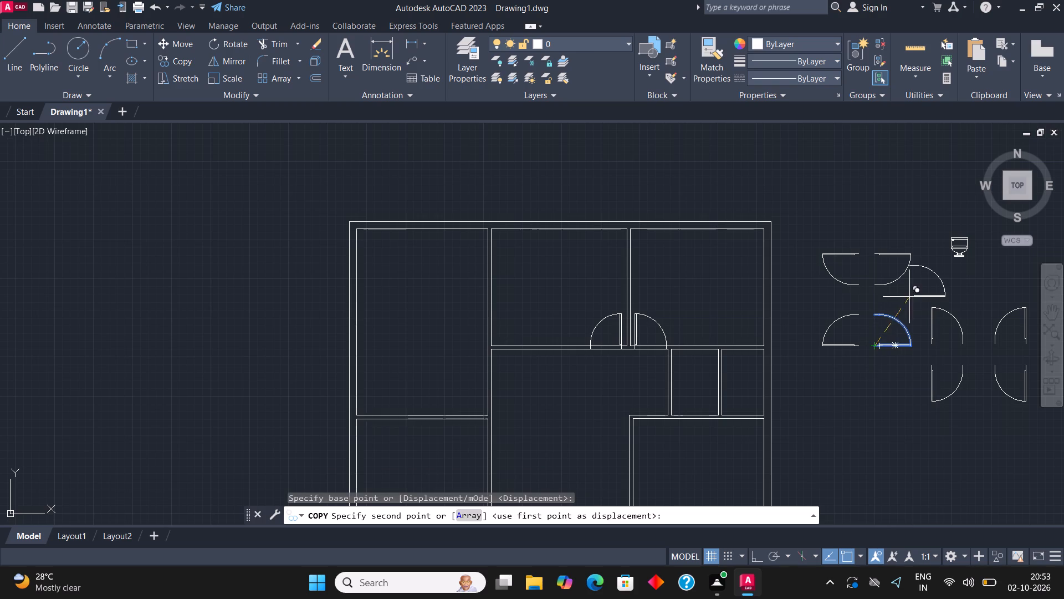
pyautogui.scroll(-2, 899, 290)
pyautogui.scroll(3, 801, 345)
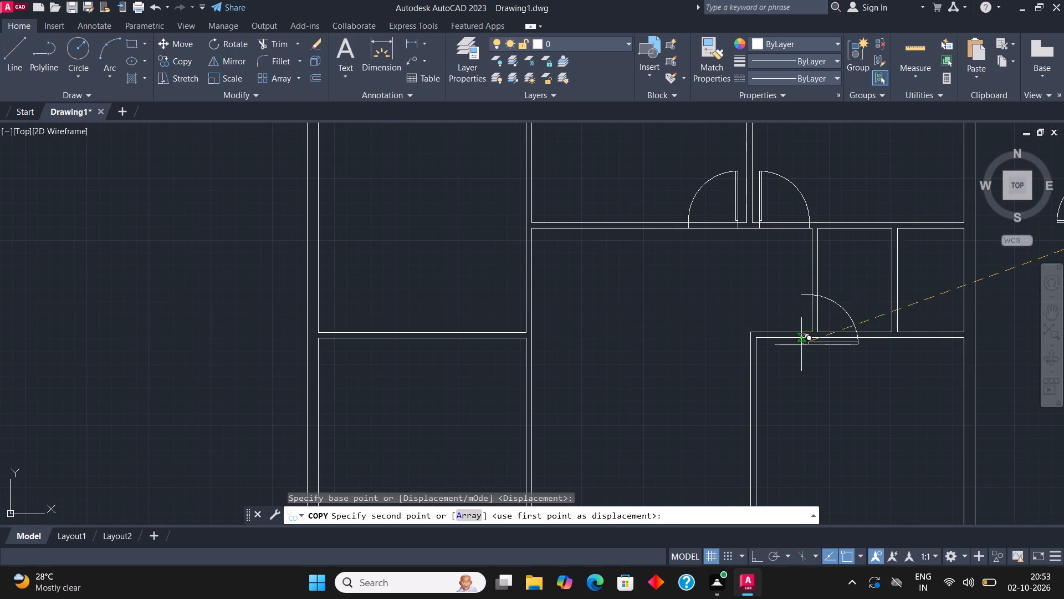
pyautogui.scroll(3, 851, 324)
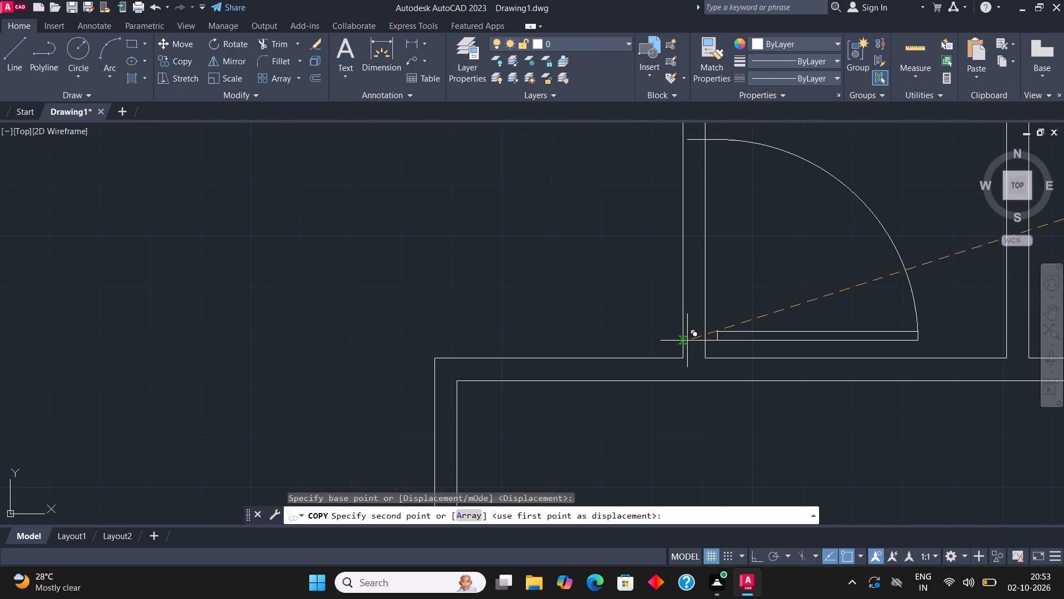
pyautogui.click(687, 341)
pyautogui.scroll(-2, 624, 356)
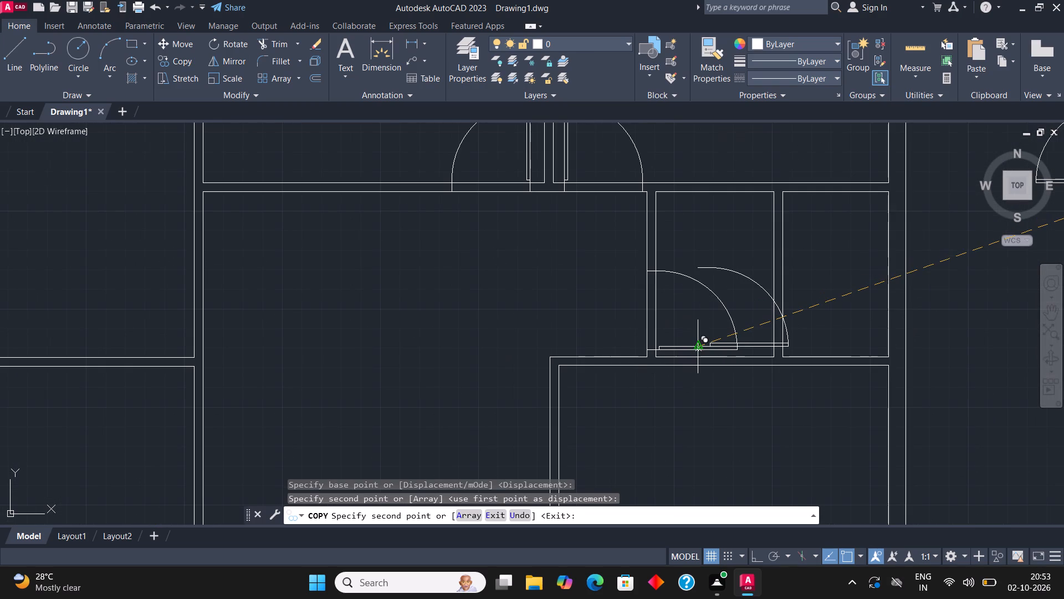
pyautogui.press('Escape')
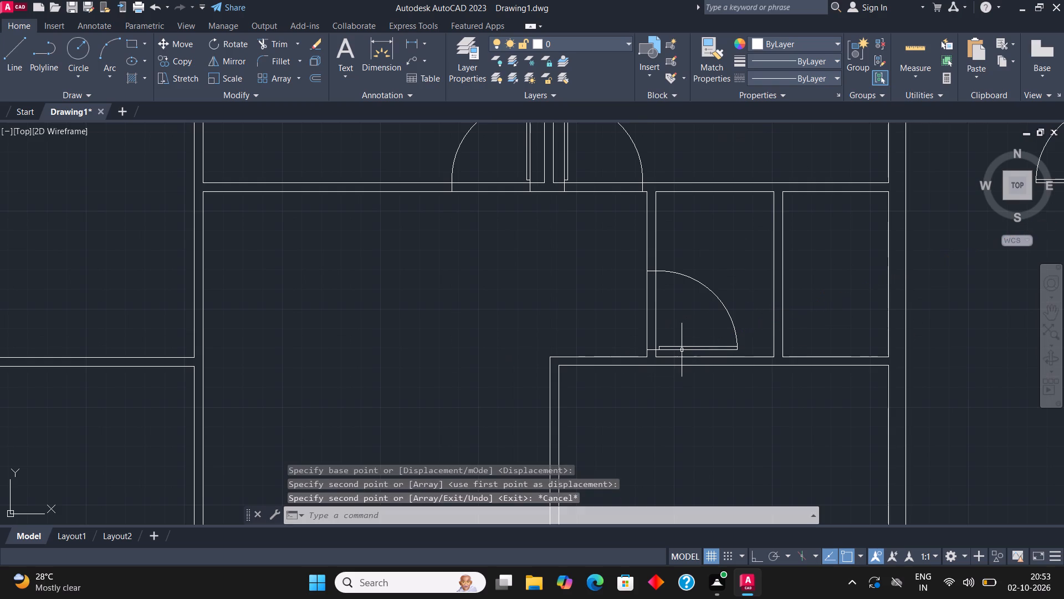
# Copy the lower left-hinged vertical-leaf door into the right small room, across its top partition just beside the left partition.
pyautogui.scroll(-2, 642, 364)
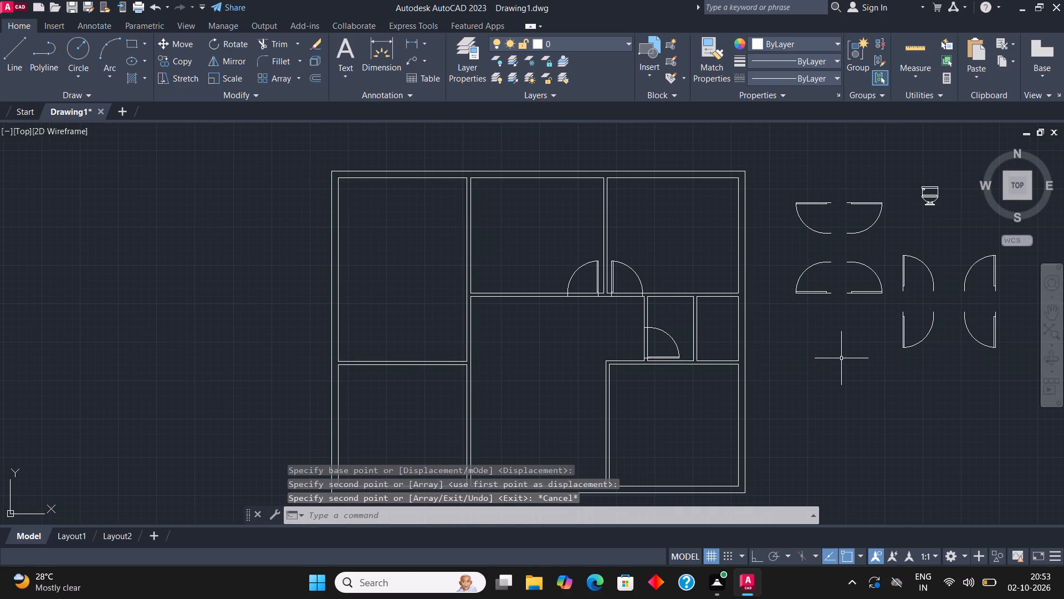
pyautogui.moveTo(840, 360); pyautogui.dragTo(770, 365, button='middle')
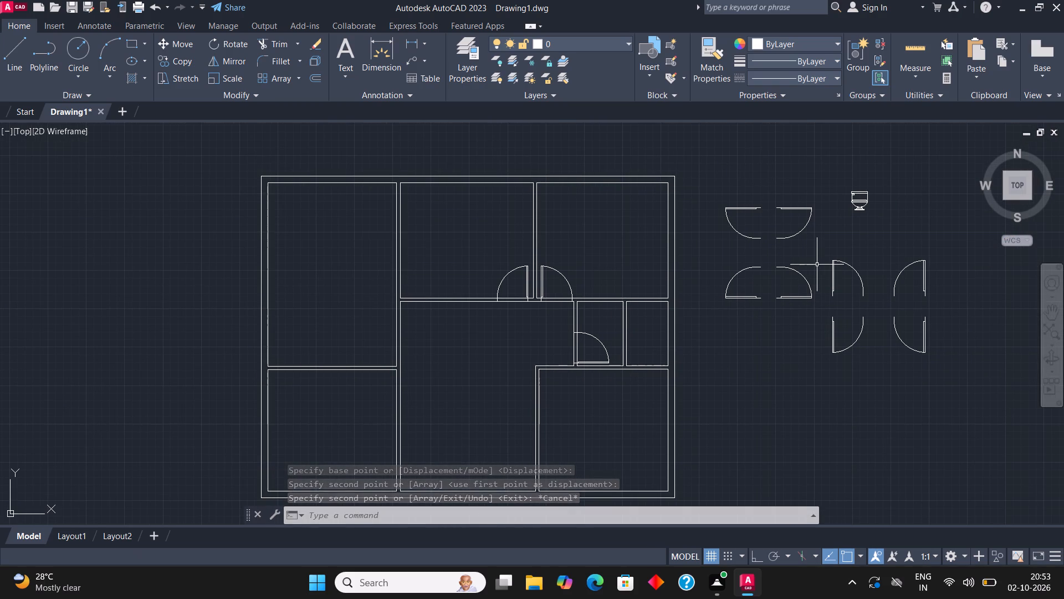
pyautogui.click(835, 335)
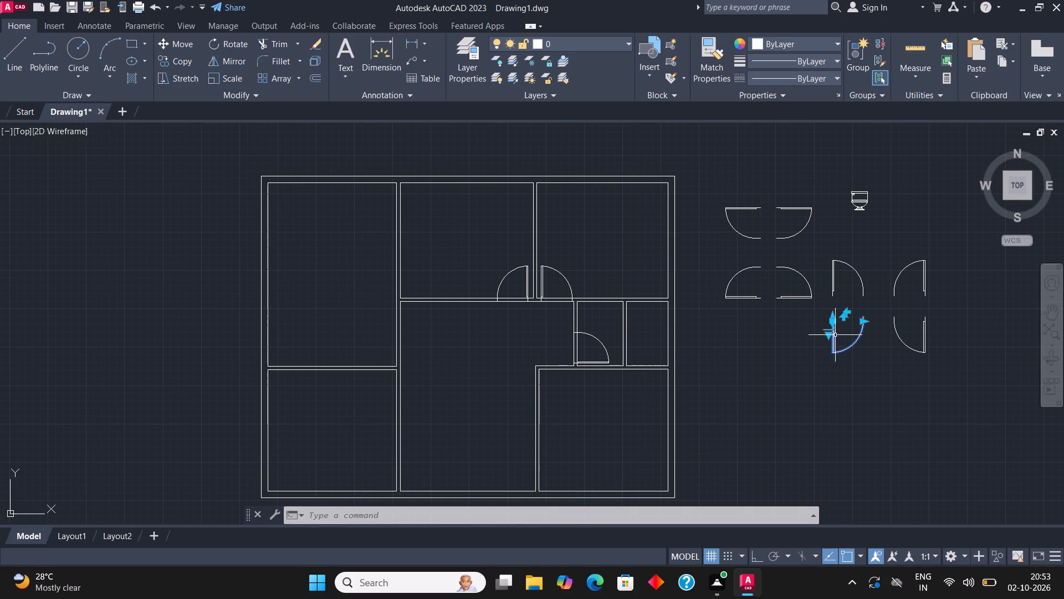
pyautogui.click(178, 58)
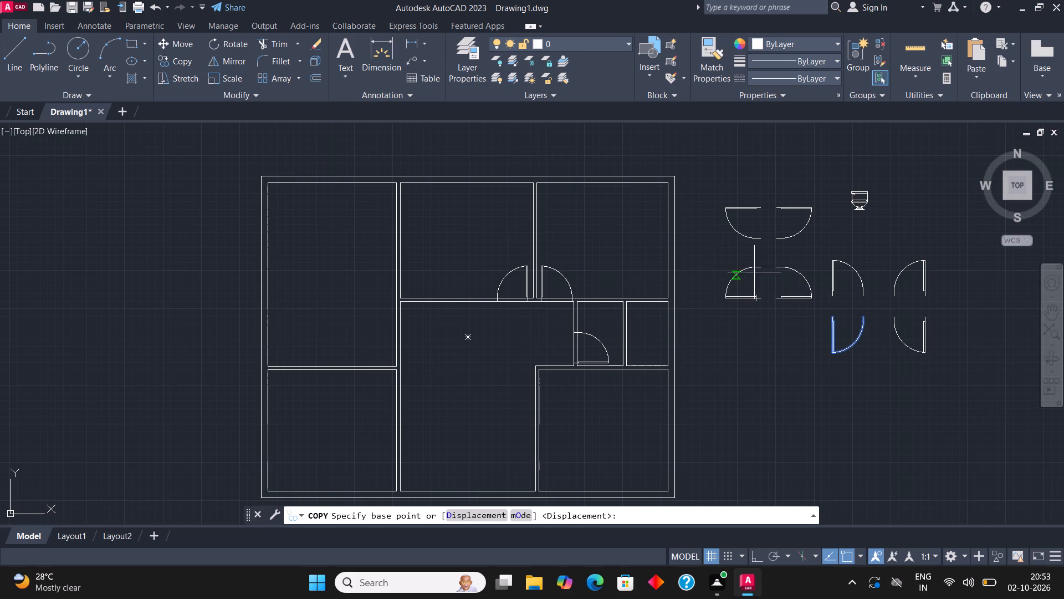
pyautogui.click(833, 314)
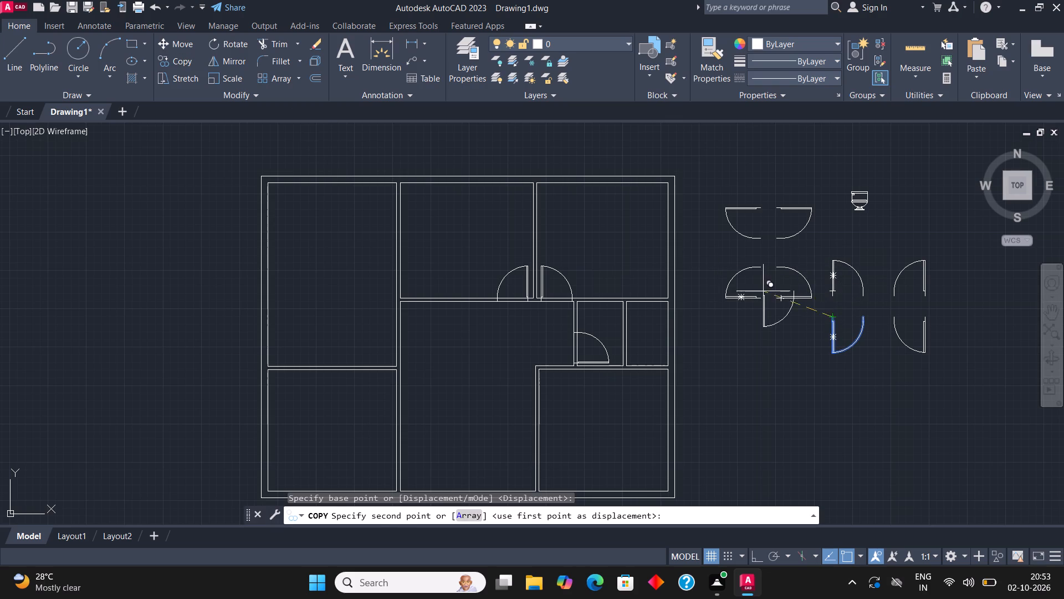
pyautogui.scroll(4, 633, 296)
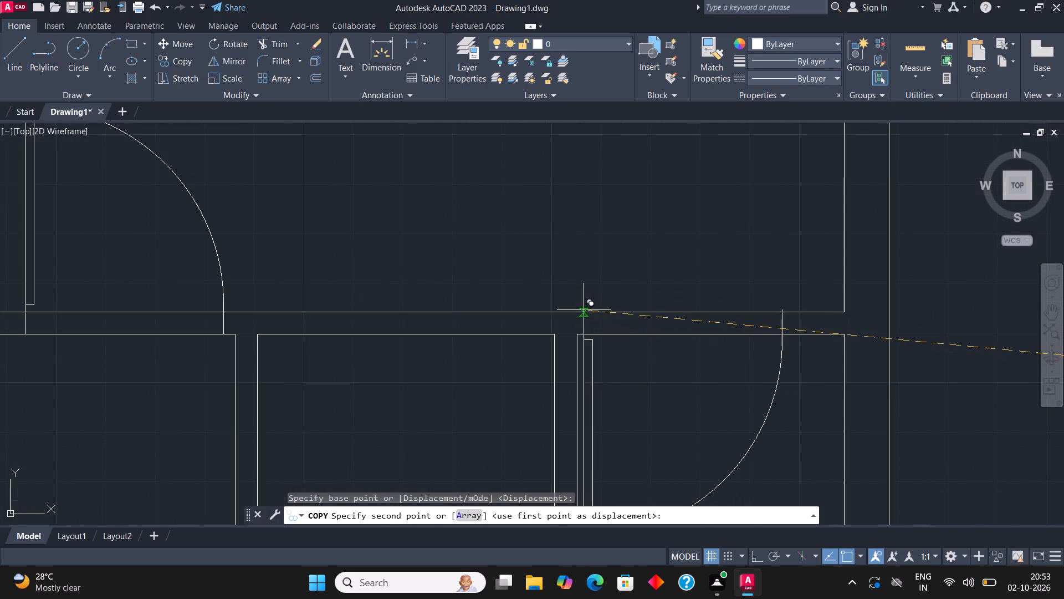
pyautogui.click(587, 312)
pyautogui.scroll(-3, 641, 265)
pyautogui.press('Escape')
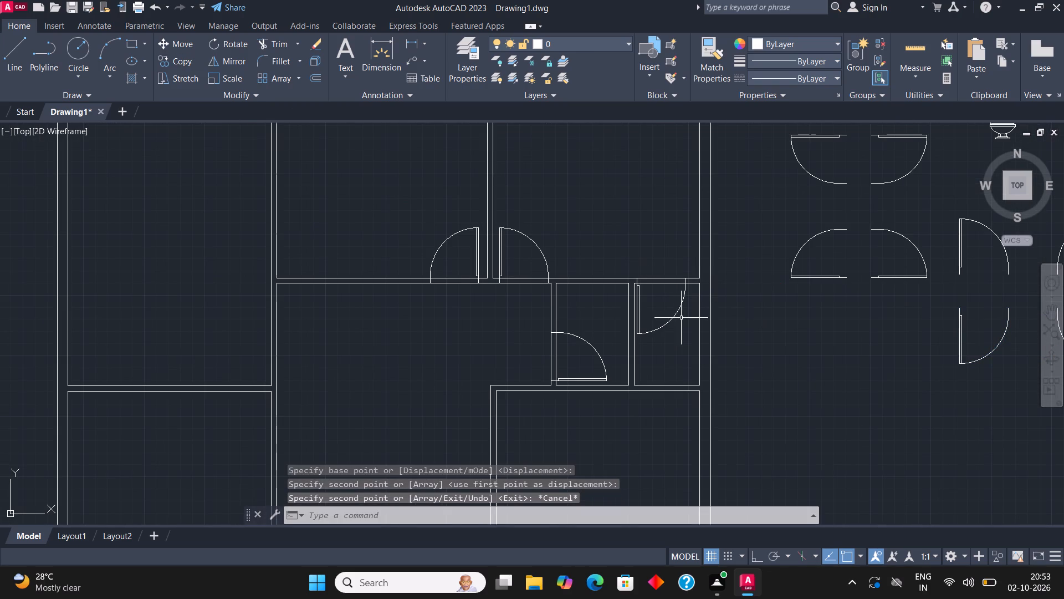
# Scale the right small room's door down slightly from its left jamb end on the top partition's upper line.
pyautogui.moveTo(677, 317); pyautogui.dragTo(646, 321, button='middle')
pyautogui.scroll(2, 628, 337)
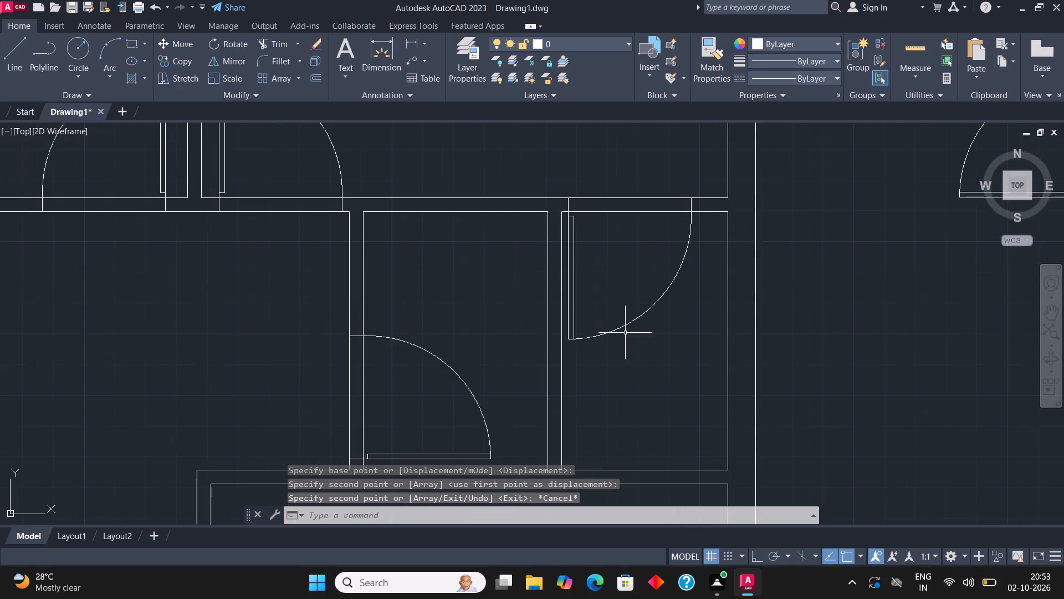
pyautogui.click(615, 331)
pyautogui.click(231, 81)
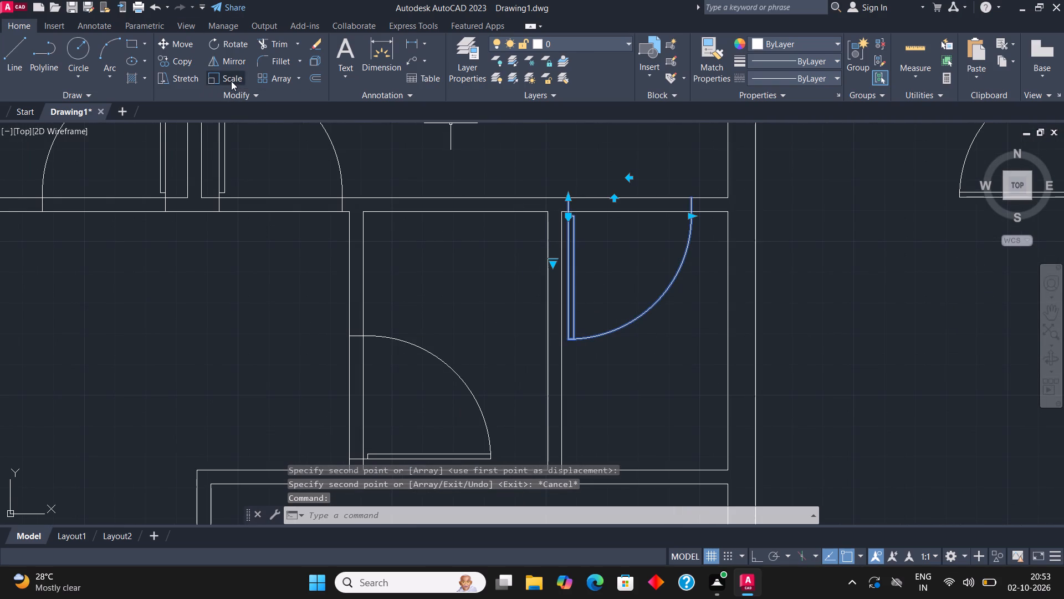
pyautogui.click(566, 197)
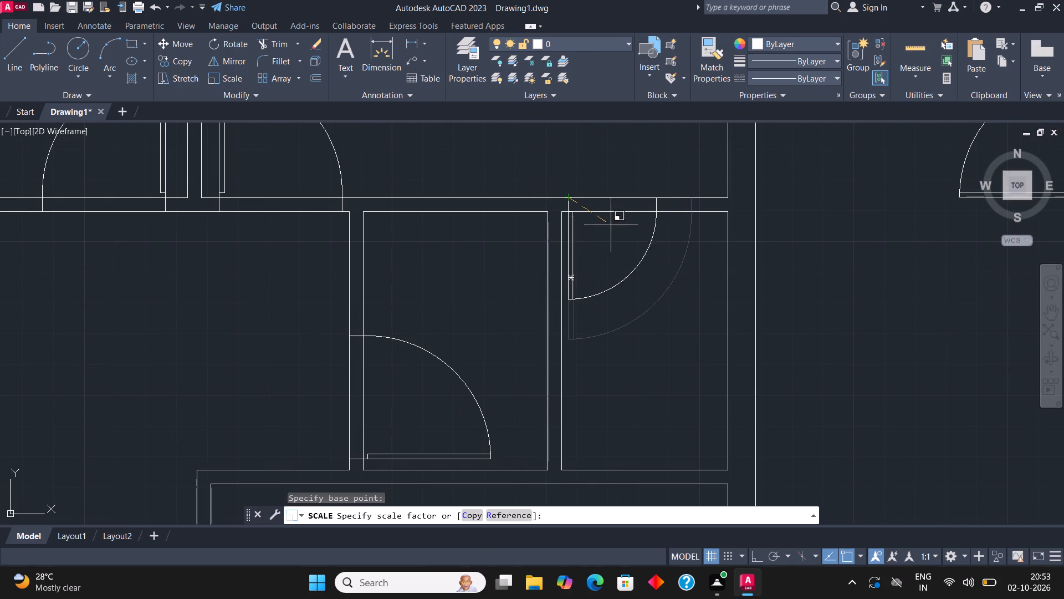
pyautogui.click(616, 233)
# Scale the left small room's door down slightly from its lower jamb end on the left partition's outer line.
pyautogui.scroll(-2, 618, 211)
pyautogui.scroll(2, 529, 326)
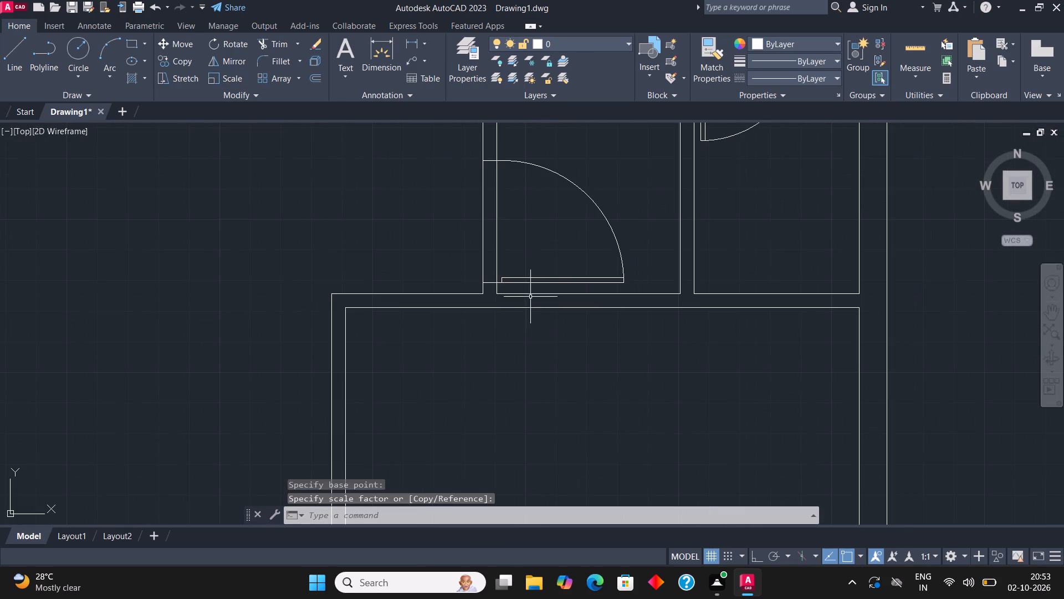
pyautogui.click(525, 280)
pyautogui.click(229, 83)
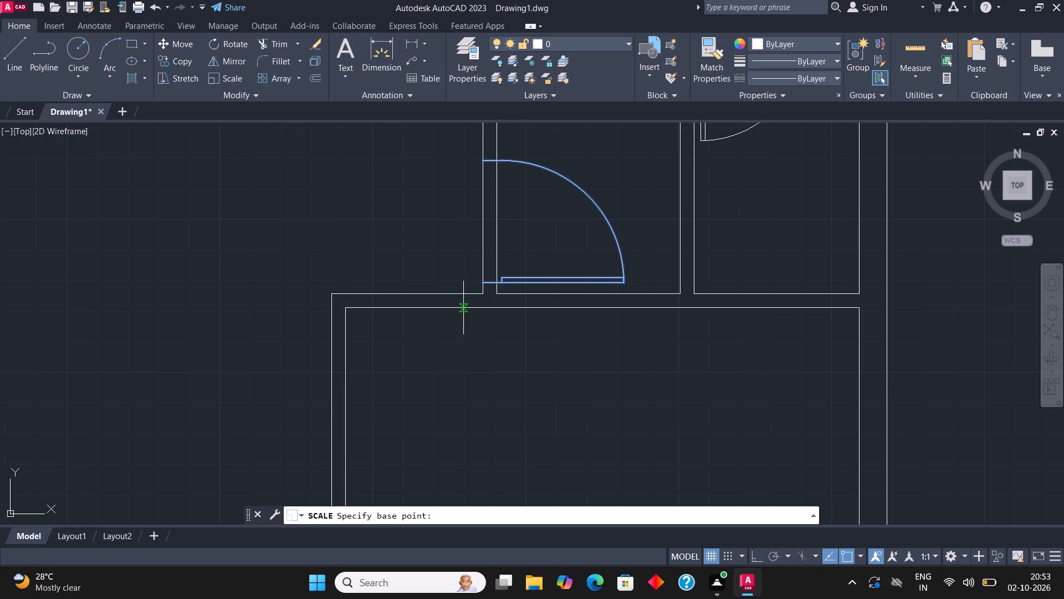
pyautogui.click(480, 287)
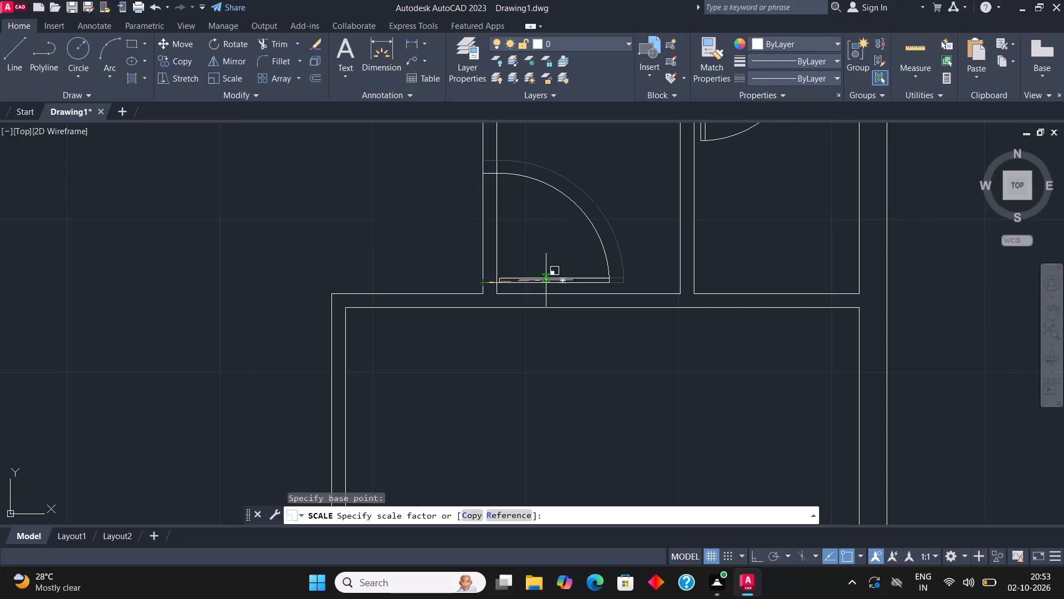
pyautogui.click(544, 280)
pyautogui.scroll(-3, 546, 283)
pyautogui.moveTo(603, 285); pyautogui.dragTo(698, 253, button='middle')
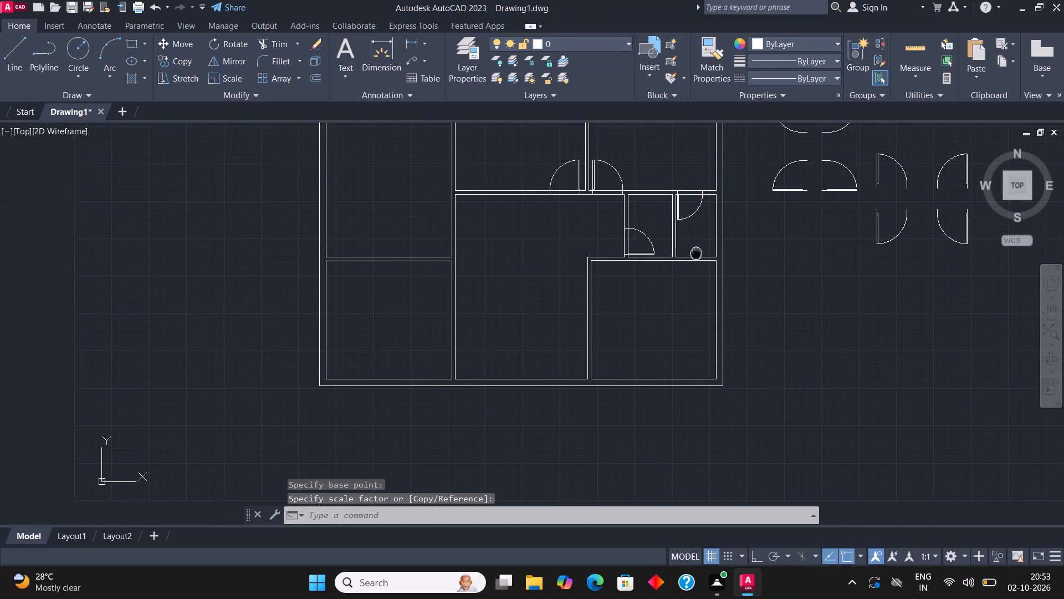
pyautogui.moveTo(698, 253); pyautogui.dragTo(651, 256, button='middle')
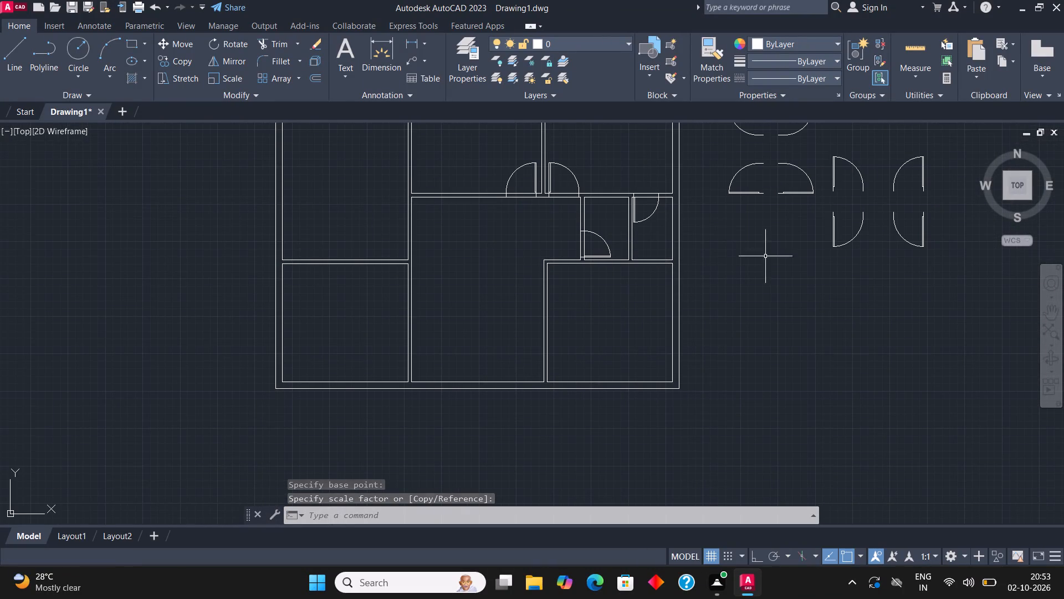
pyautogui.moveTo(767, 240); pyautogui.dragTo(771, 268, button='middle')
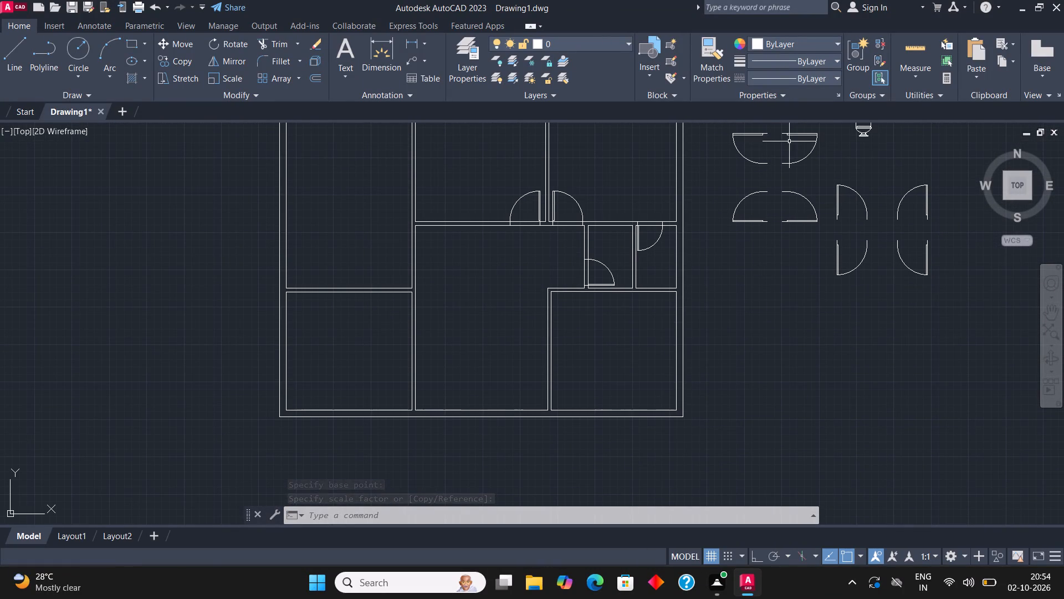
# Copy the upper right horizontal-leaf door into the lower right room, across its left partition just below the top wall.
pyautogui.click(787, 135)
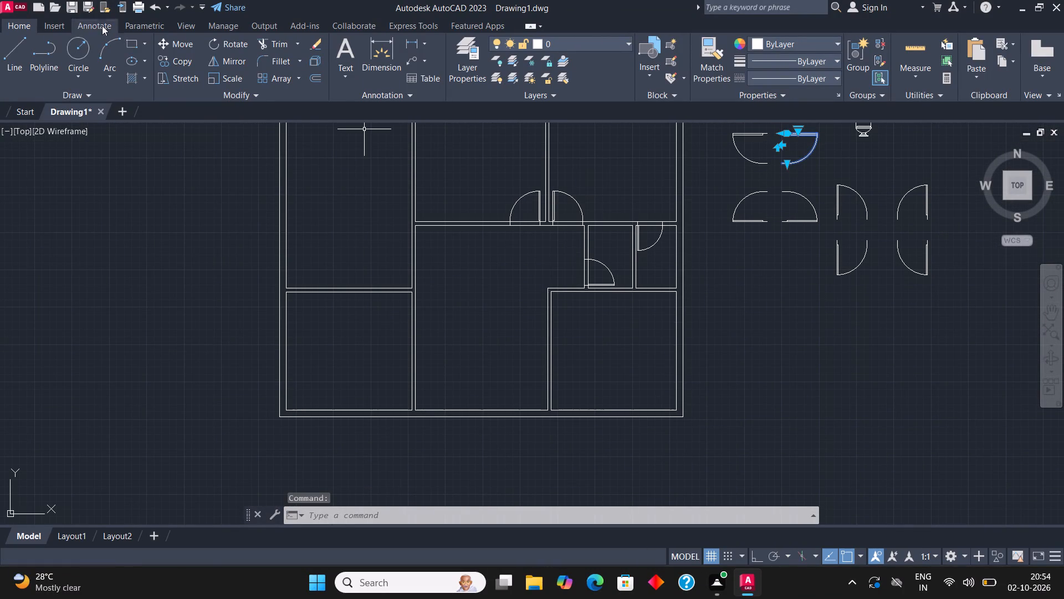
pyautogui.click(192, 58)
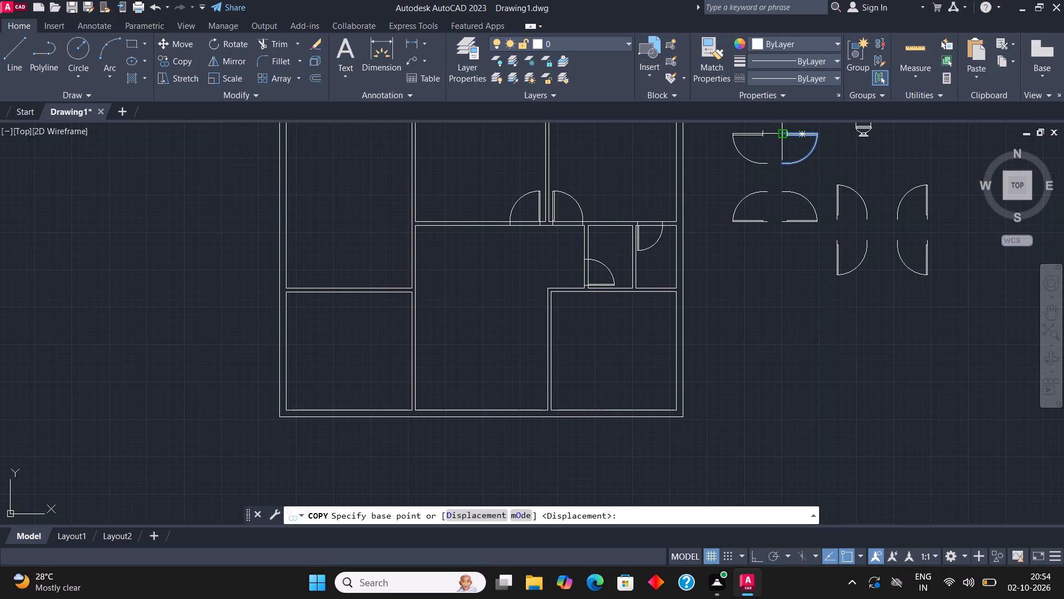
pyautogui.click(780, 131)
pyautogui.scroll(3, 546, 308)
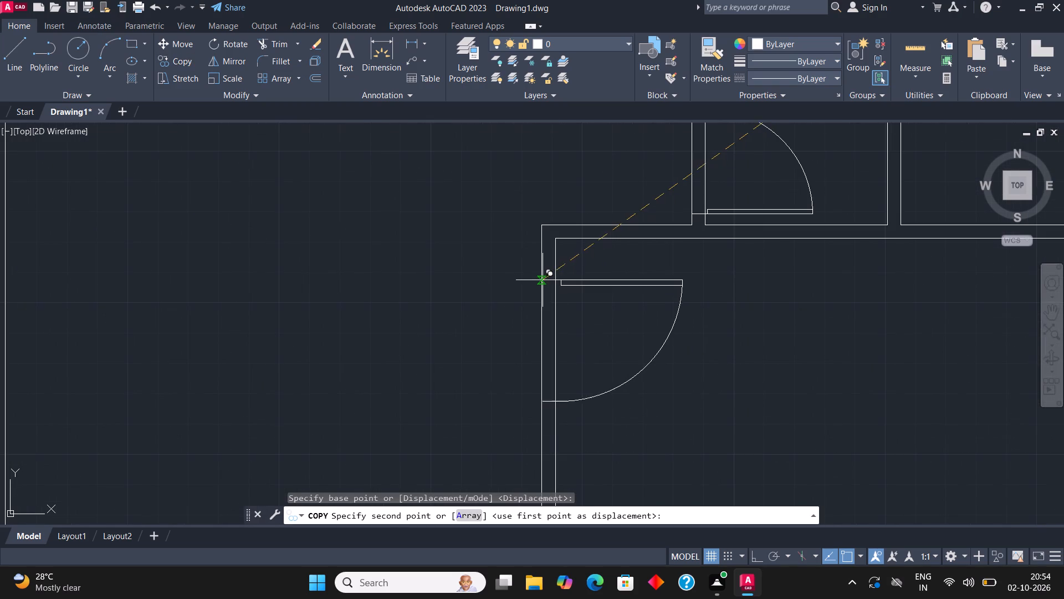
pyautogui.click(545, 268)
pyautogui.scroll(-3, 680, 256)
pyautogui.press('Escape')
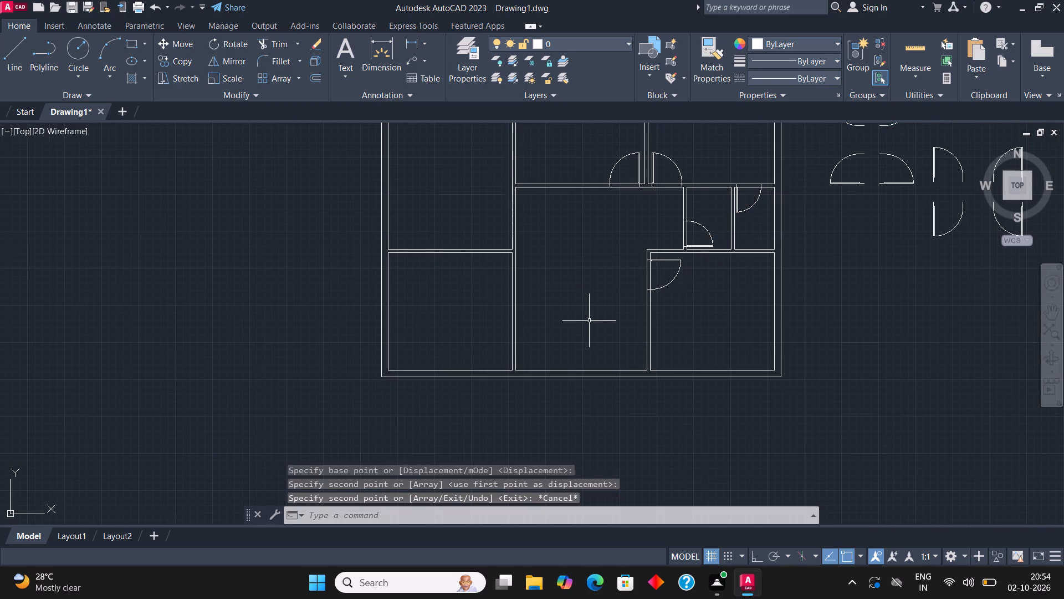
# Copy the upper left horizontal-leaf door into the lower left room, across its right partition just below the top wall.
pyautogui.moveTo(601, 343); pyautogui.dragTo(616, 434, button='middle')
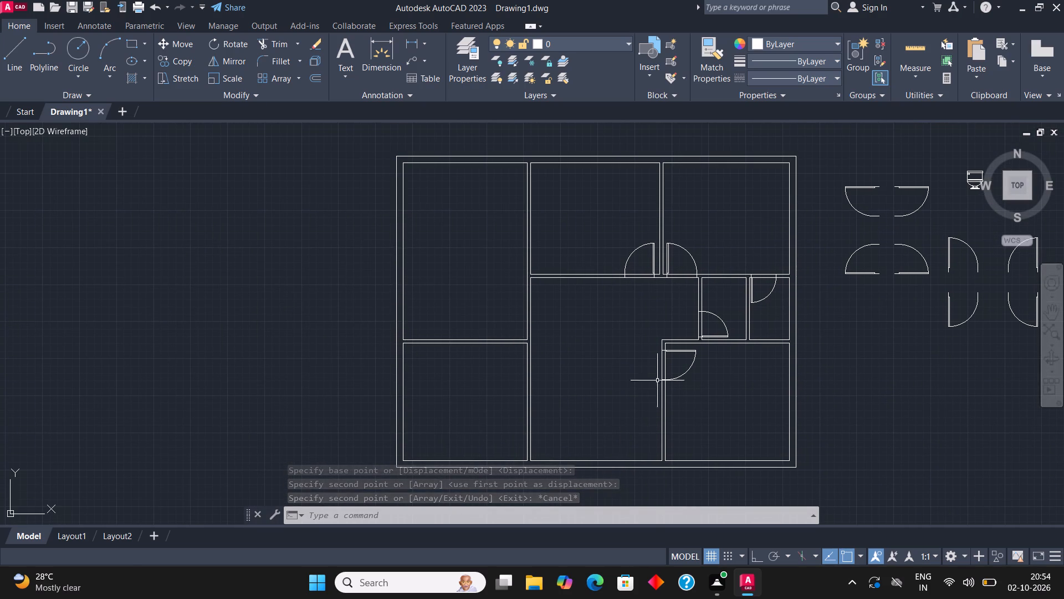
pyautogui.moveTo(695, 362); pyautogui.dragTo(712, 336, button='middle')
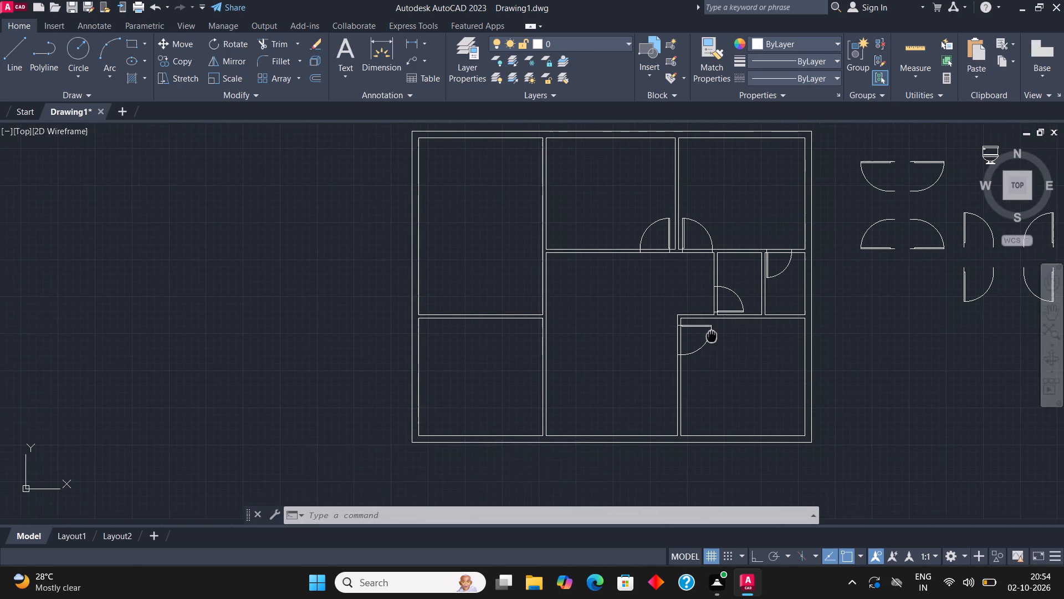
pyautogui.moveTo(712, 336); pyautogui.dragTo(717, 321, button='middle')
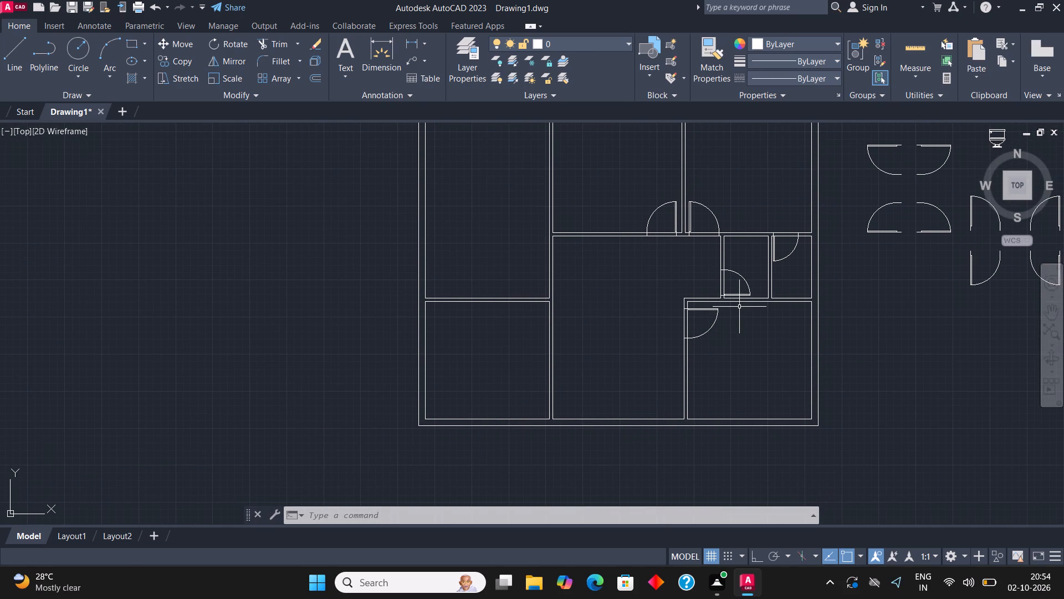
pyautogui.moveTo(715, 302); pyautogui.dragTo(679, 316, button='middle')
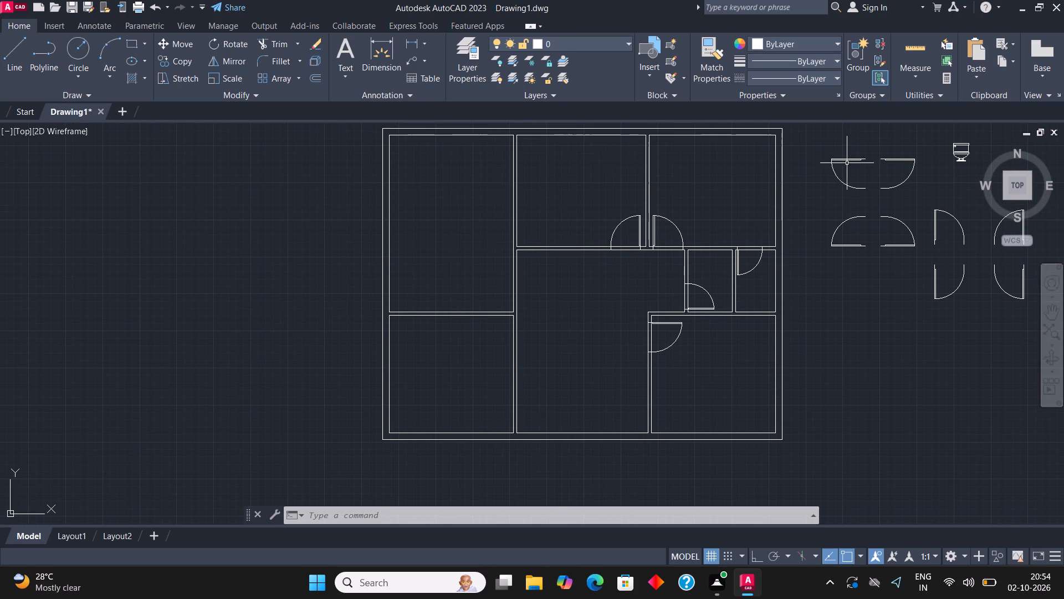
pyautogui.click(845, 154)
pyautogui.click(830, 191)
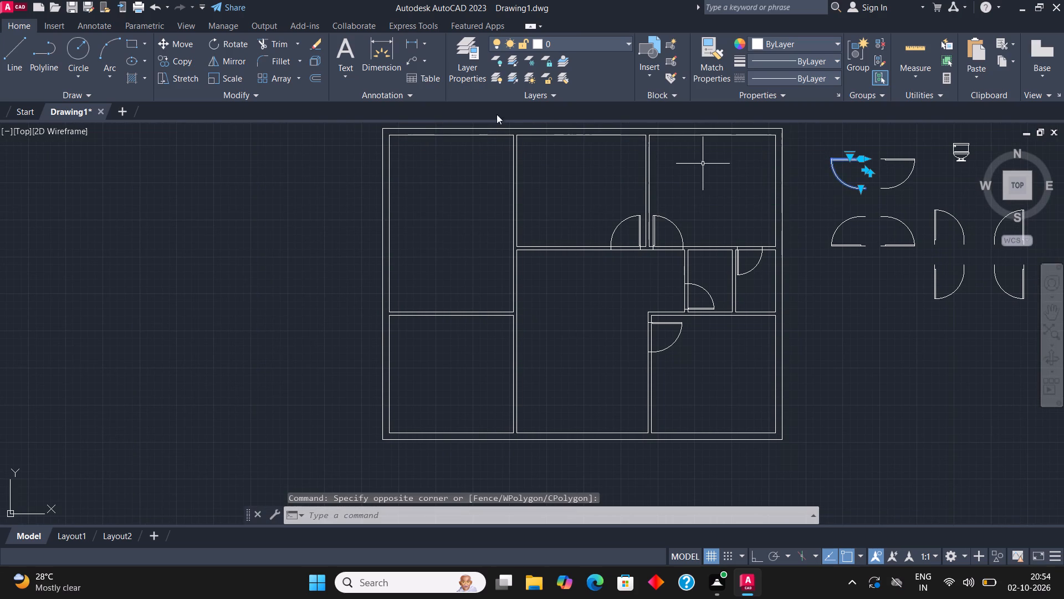
pyautogui.click(182, 59)
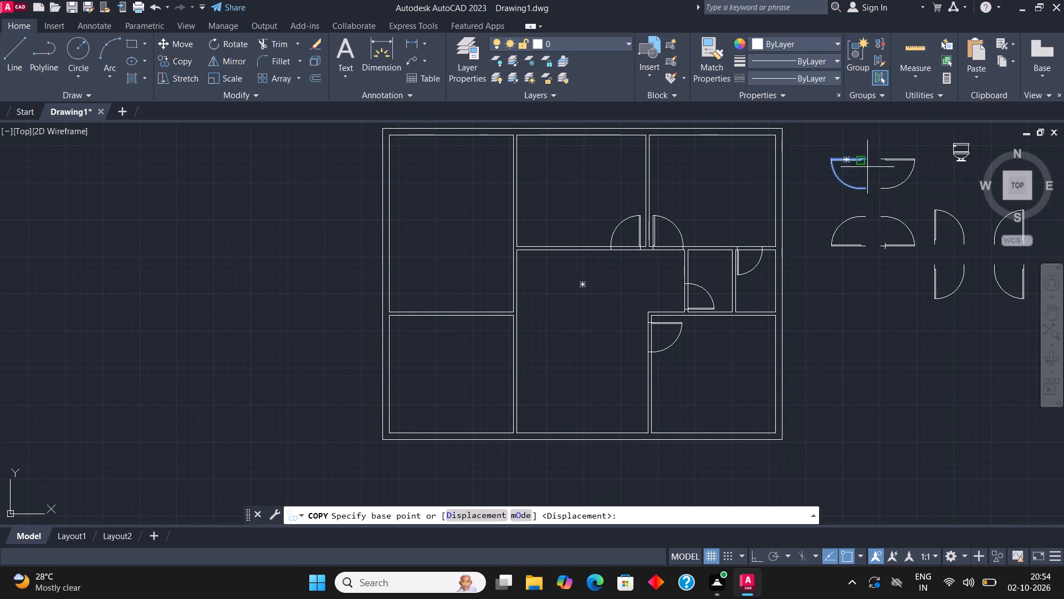
pyautogui.click(869, 159)
pyautogui.scroll(3, 498, 337)
pyautogui.click(562, 293)
pyautogui.scroll(-1, 371, 402)
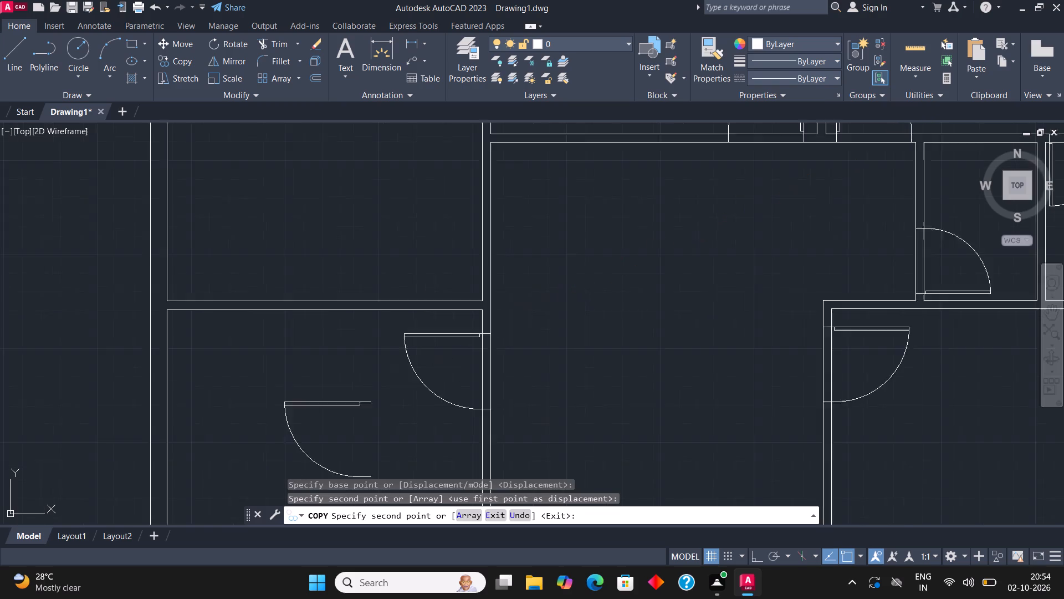
pyautogui.scroll(-1, 370, 402)
pyautogui.press('Escape')
# Move the upper right-hinged vertical-leaf door against the upper left-hinged one so their swing ends meet as a double door.
pyautogui.scroll(-1, 601, 283)
pyautogui.moveTo(629, 377); pyautogui.dragTo(628, 276, button='middle')
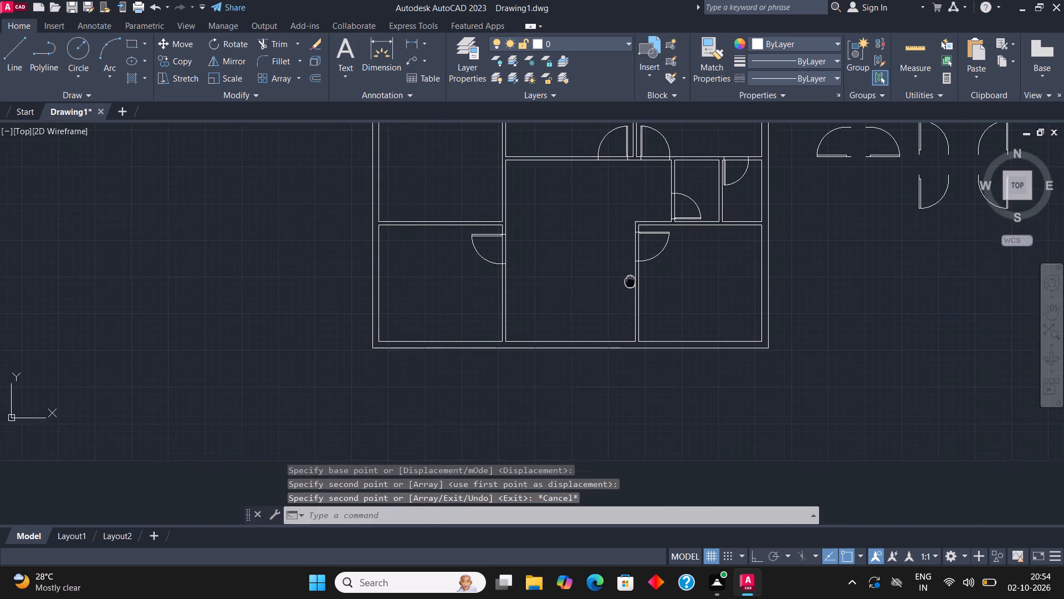
pyautogui.moveTo(628, 276); pyautogui.dragTo(622, 273, button='middle')
pyautogui.scroll(-2, 485, 336)
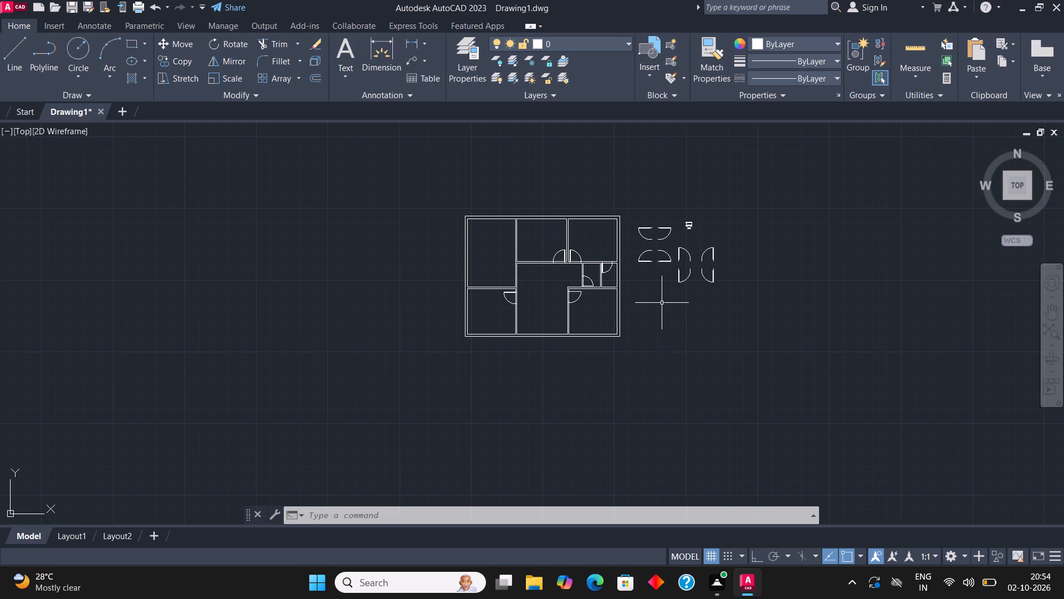
pyautogui.moveTo(653, 232); pyautogui.dragTo(637, 275, button='middle')
pyautogui.scroll(3, 677, 320)
pyautogui.moveTo(674, 242); pyautogui.dragTo(610, 320, button='middle')
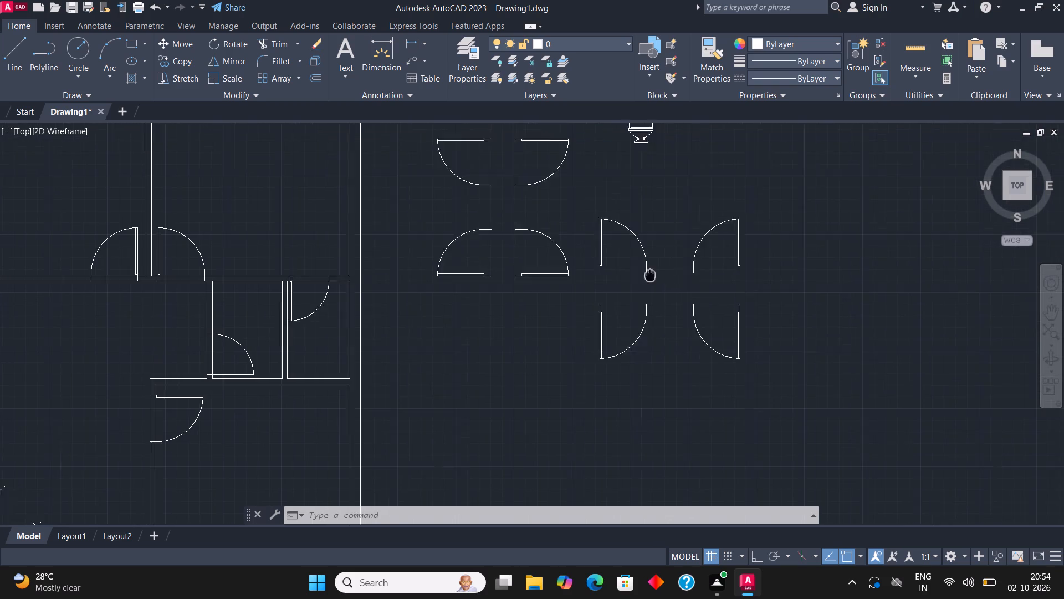
pyautogui.moveTo(610, 320); pyautogui.dragTo(572, 369, button='middle')
pyautogui.click(605, 373)
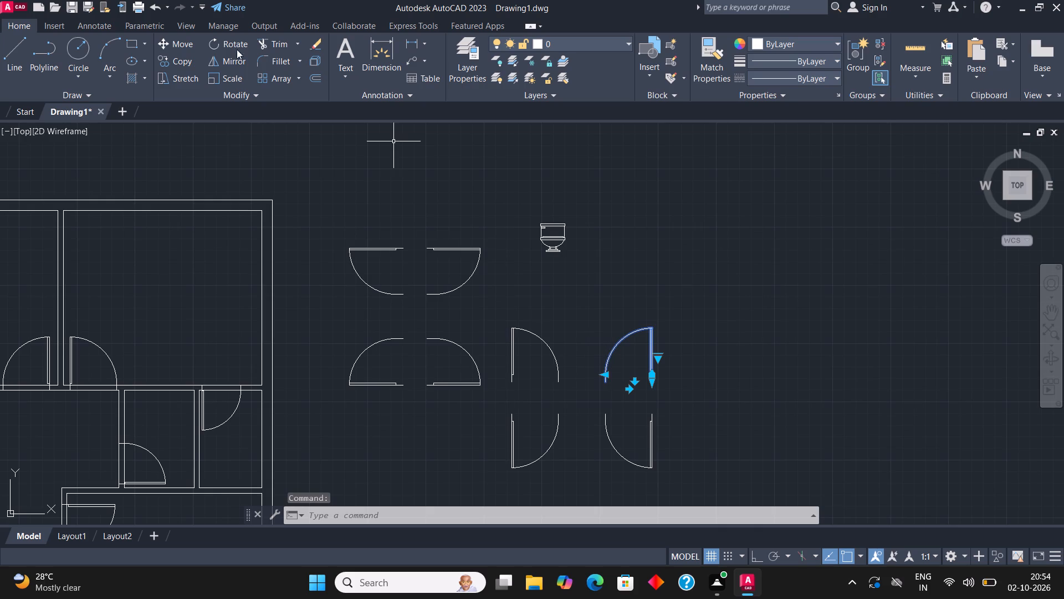
pyautogui.click(191, 50)
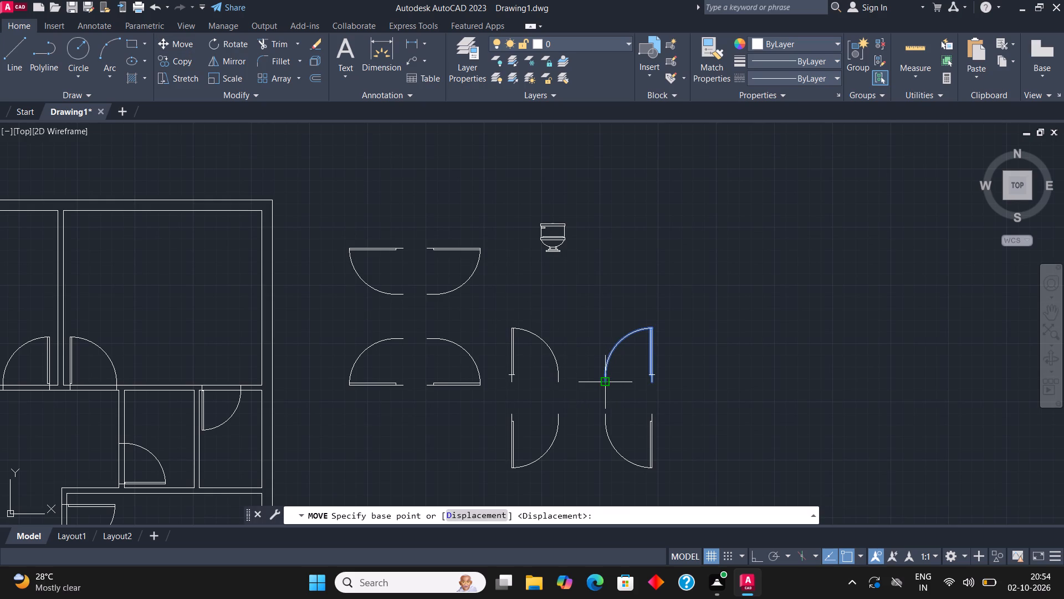
pyautogui.click(606, 385)
pyautogui.click(560, 384)
# Copy the double door into the lower right room, across the bottom outer wall just beside the left partition.
pyautogui.moveTo(598, 384); pyautogui.dragTo(592, 378)
pyautogui.click(534, 353)
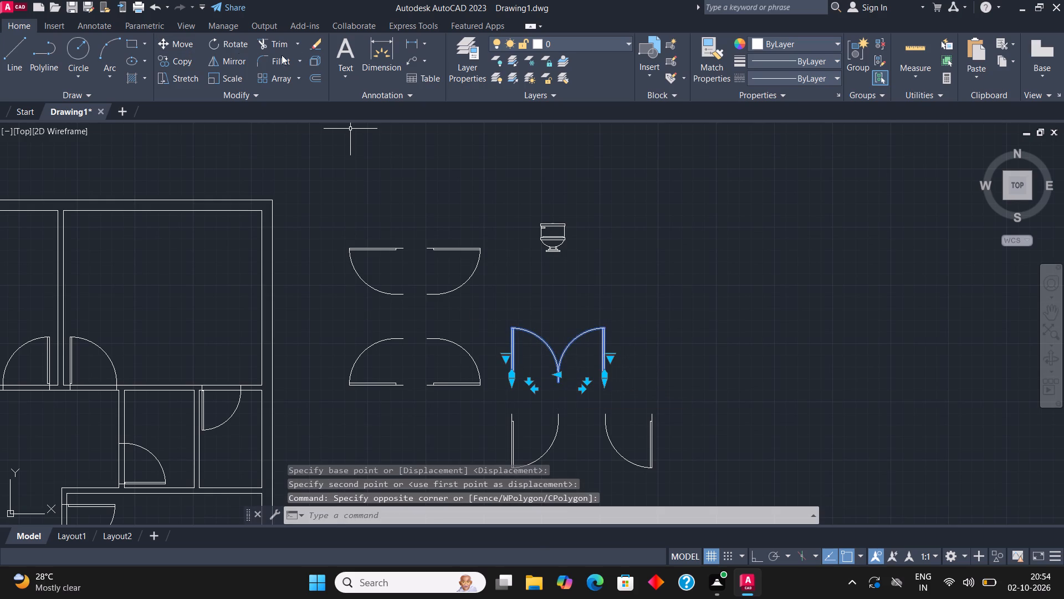
pyautogui.click(183, 64)
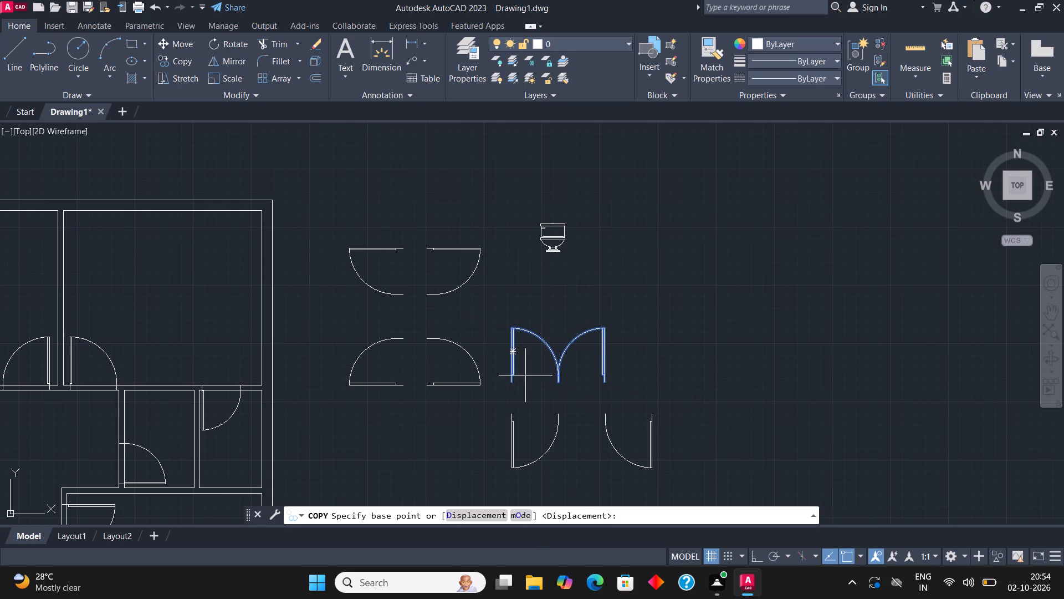
pyautogui.click(506, 382)
pyautogui.scroll(-3, 676, 307)
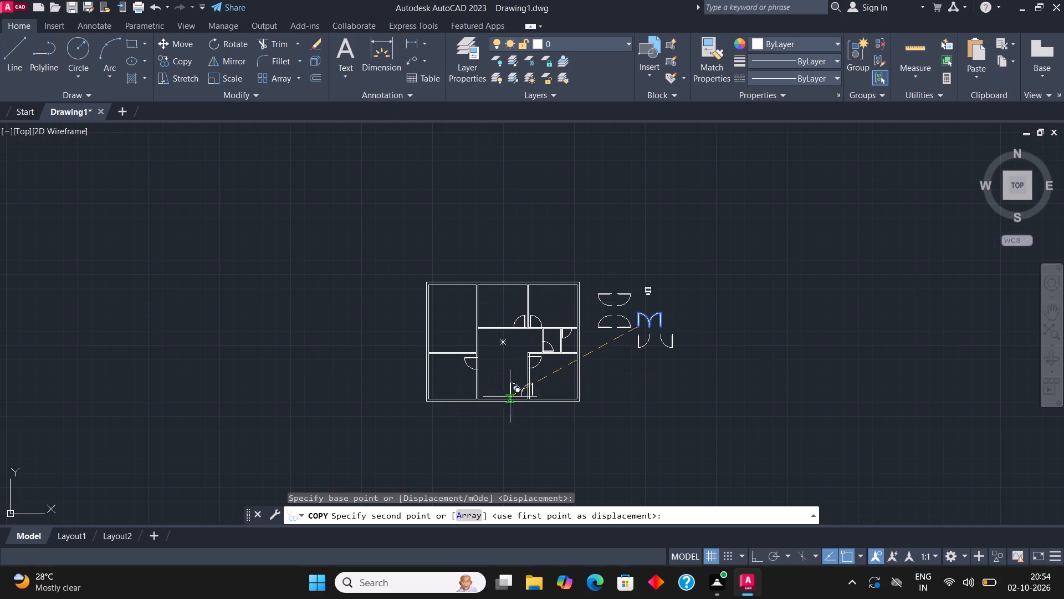
pyautogui.scroll(4, 511, 397)
pyautogui.scroll(2, 666, 451)
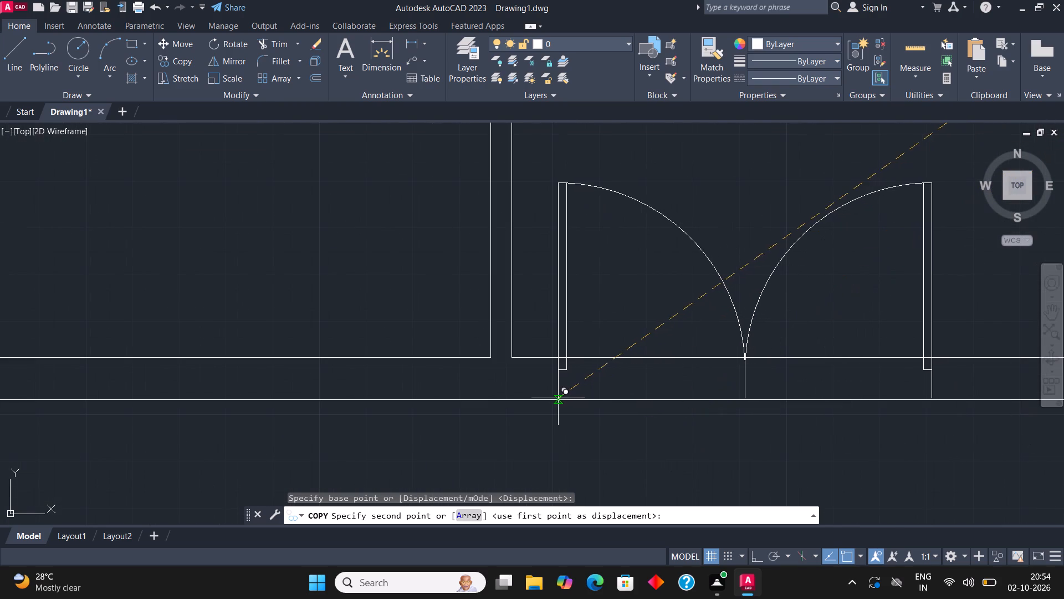
pyautogui.click(558, 398)
pyautogui.scroll(-2, 527, 338)
pyautogui.press('Escape')
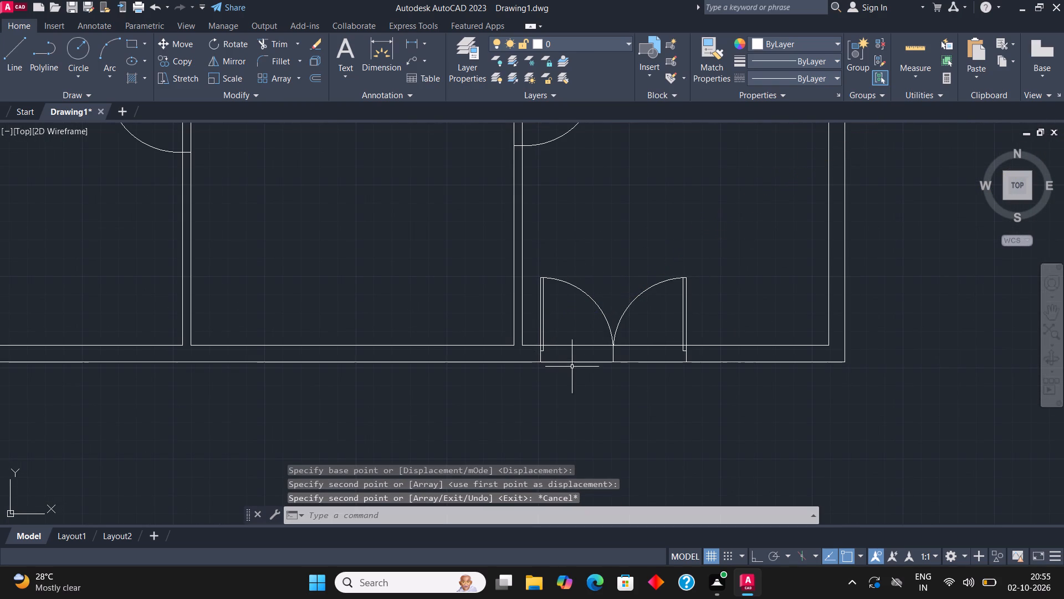
# Scale the lower right room's double door down by roughly a quarter from its left jamb end on the outer wall line.
pyautogui.click(630, 336)
pyautogui.click(575, 321)
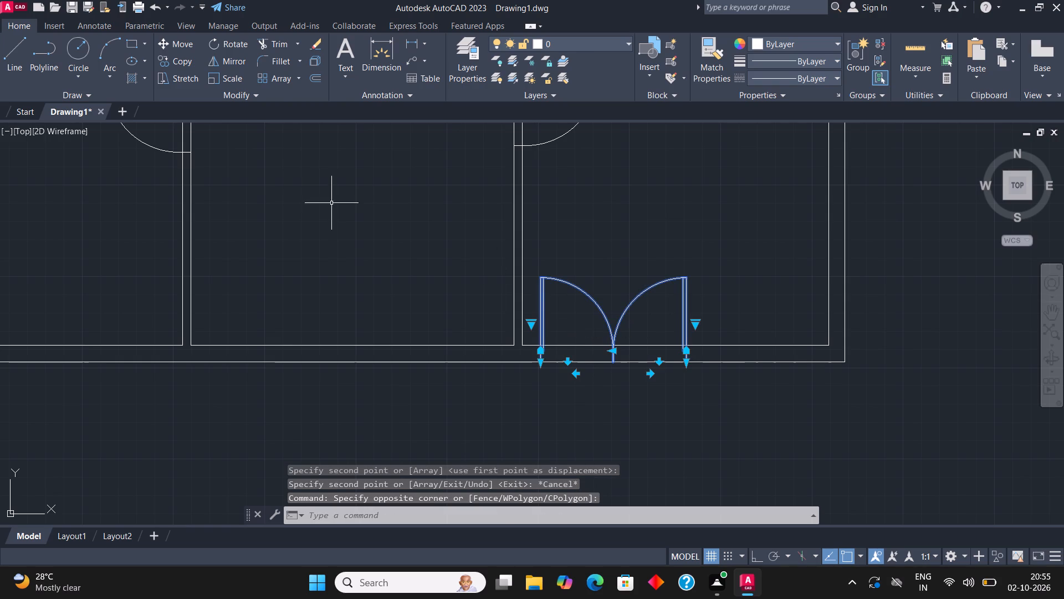
pyautogui.click(243, 82)
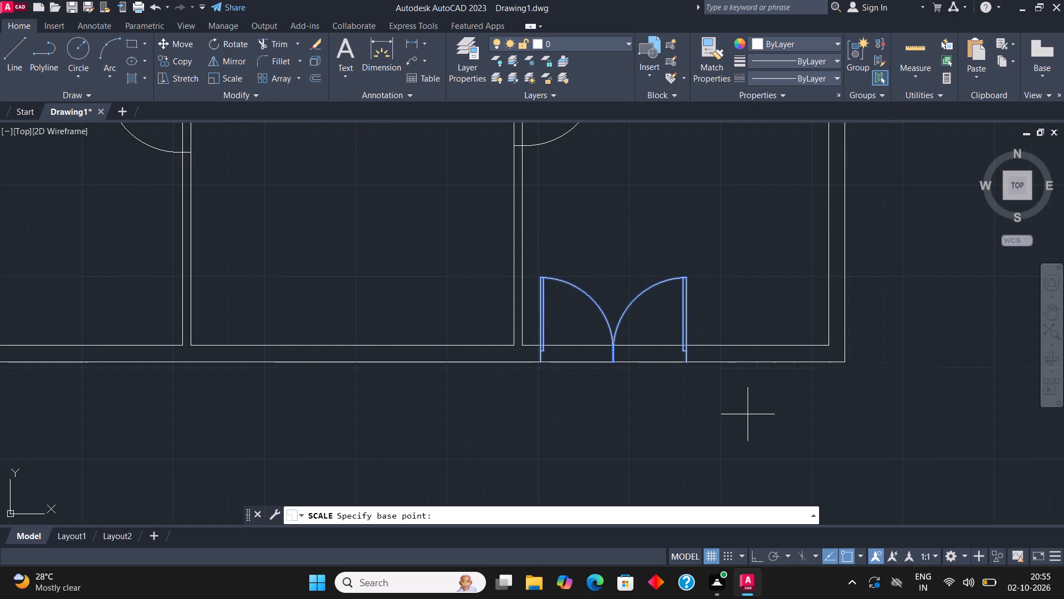
pyautogui.click(537, 361)
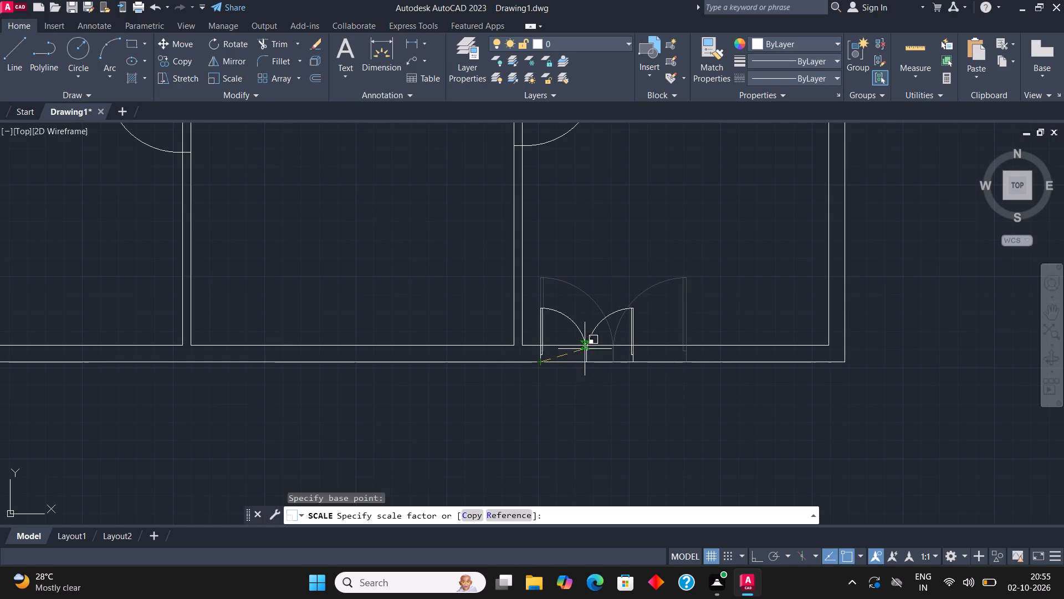
pyautogui.click(591, 347)
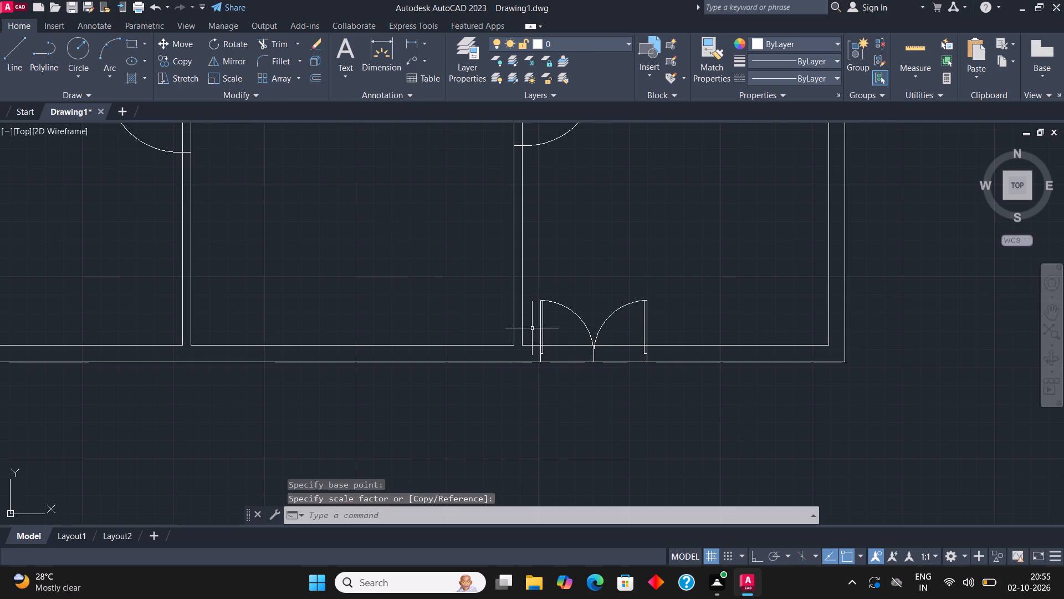
pyautogui.moveTo(544, 362); pyautogui.dragTo(509, 346, button='middle')
pyautogui.press('Escape')
# Trim the partition lines across the door openings of the lower left and lower right rooms.
pyautogui.scroll(-1, 519, 358)
pyautogui.moveTo(568, 356); pyautogui.dragTo(575, 412, button='middle')
pyautogui.scroll(-2, 571, 399)
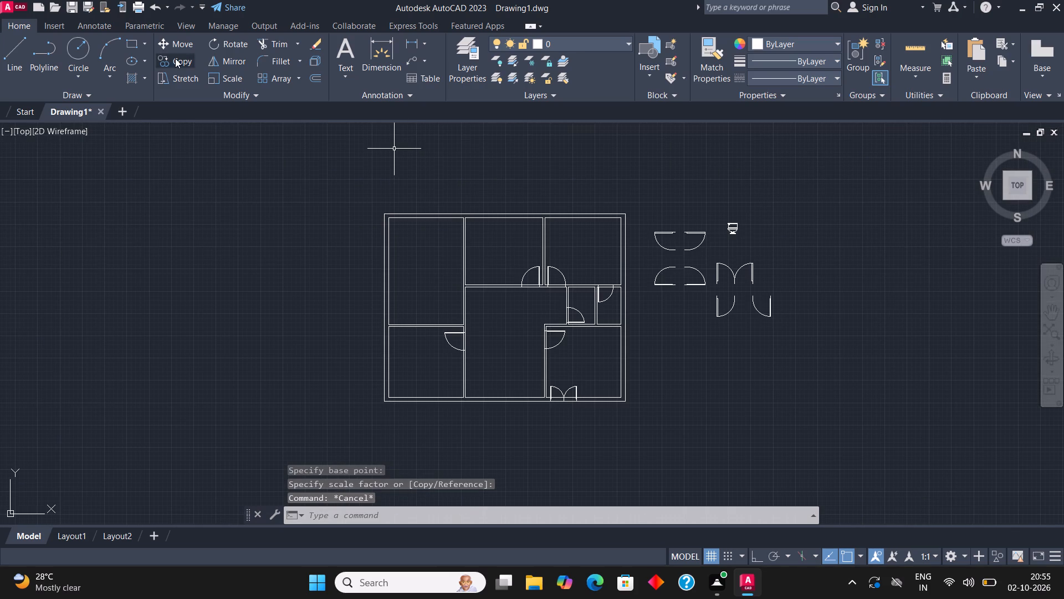
pyautogui.click(278, 43)
pyautogui.scroll(2, 478, 349)
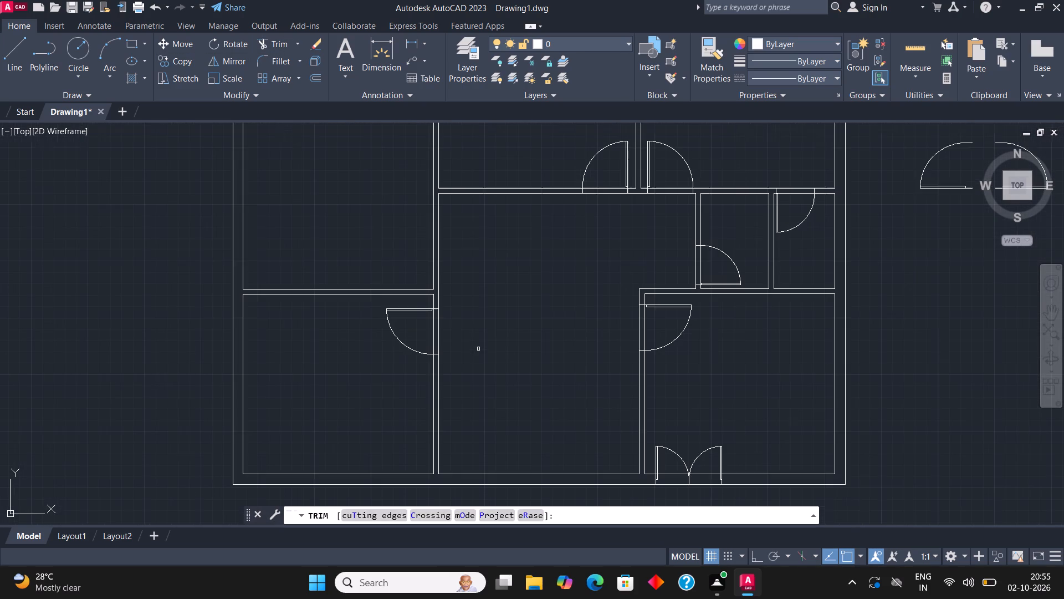
pyautogui.click(419, 337)
pyautogui.click(451, 334)
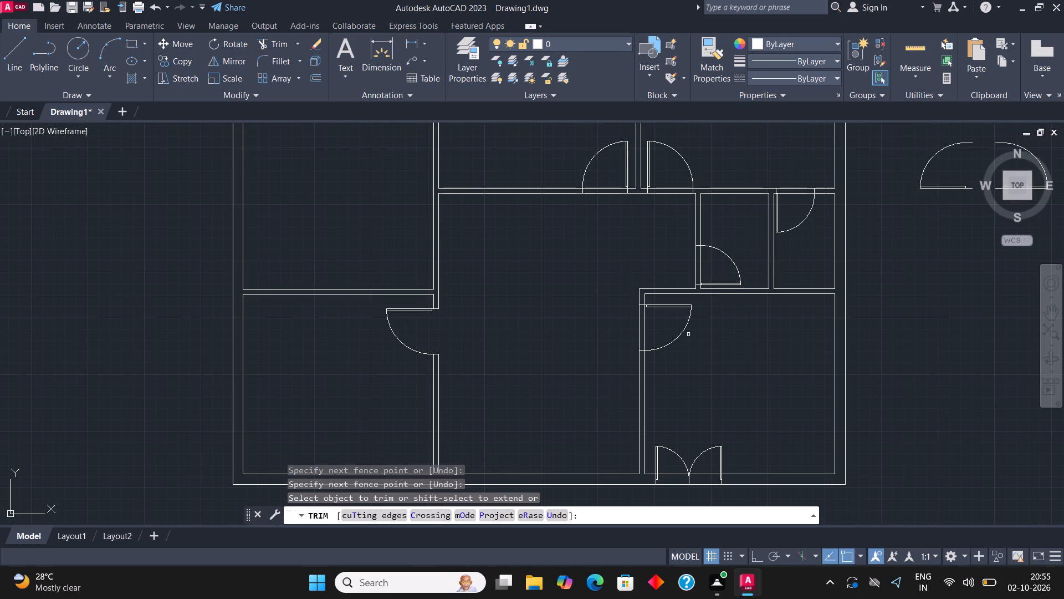
pyautogui.click(662, 327)
pyautogui.click(566, 328)
# Trim the partition lines across the door openings of the two upper rooms and the two small rooms.
pyautogui.click(603, 170)
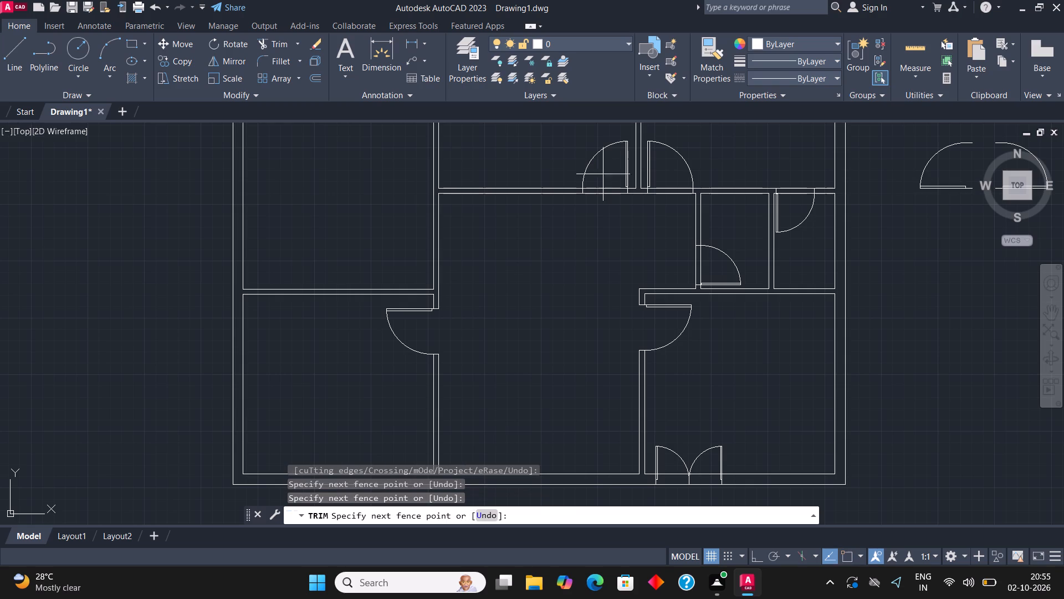
pyautogui.click(599, 235)
pyautogui.click(666, 182)
pyautogui.click(659, 239)
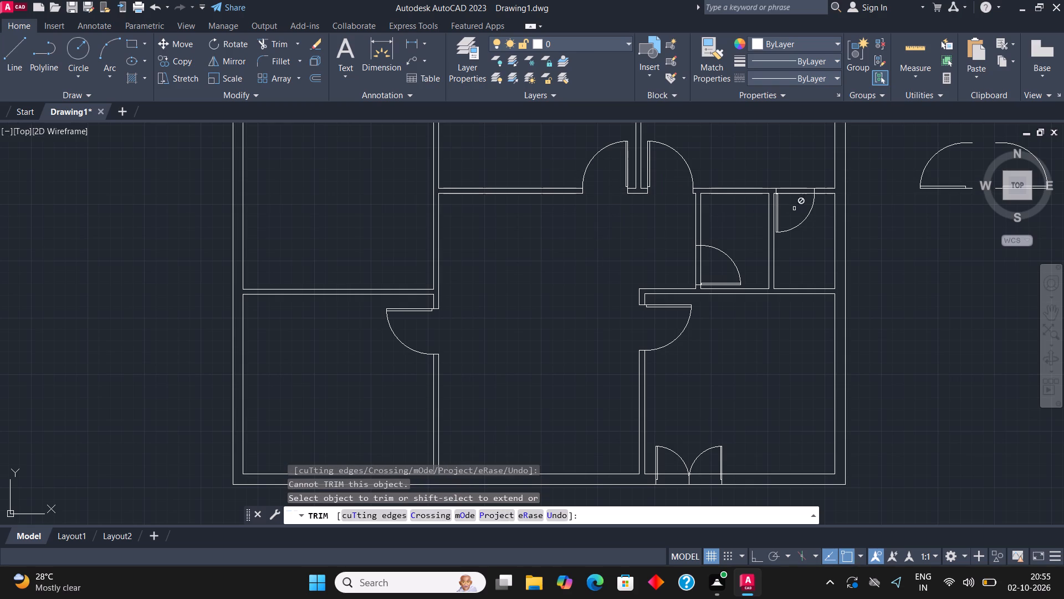
pyautogui.click(796, 208)
pyautogui.click(795, 177)
pyautogui.click(707, 268)
pyautogui.click(637, 265)
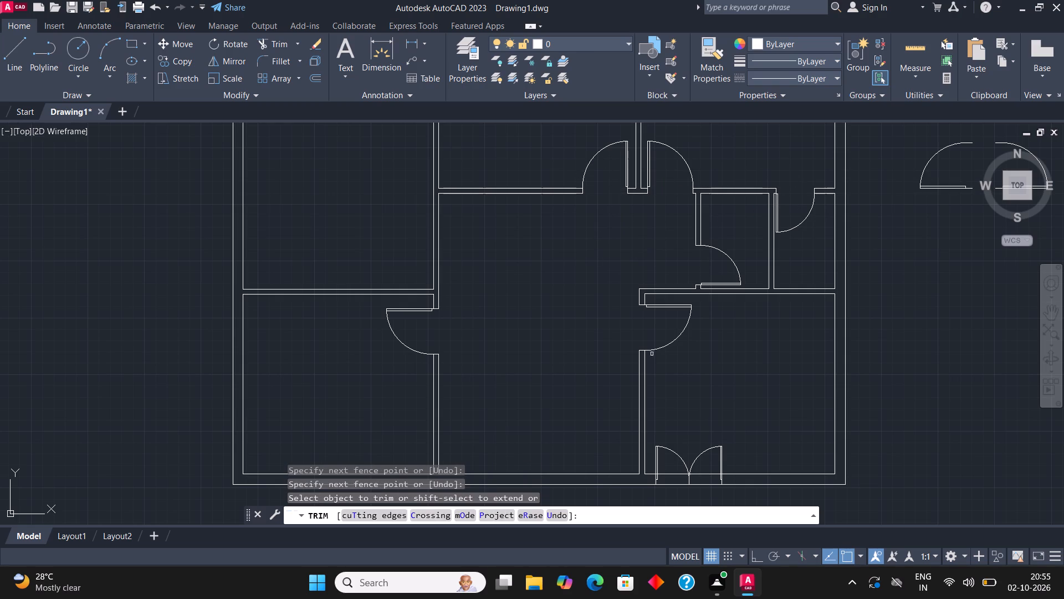
# Trim both bottom outer wall lines across the double door opening, including the short remnant between the two swing arcs.
pyautogui.scroll(-2, 702, 360)
pyautogui.scroll(3, 701, 415)
pyautogui.click(702, 369)
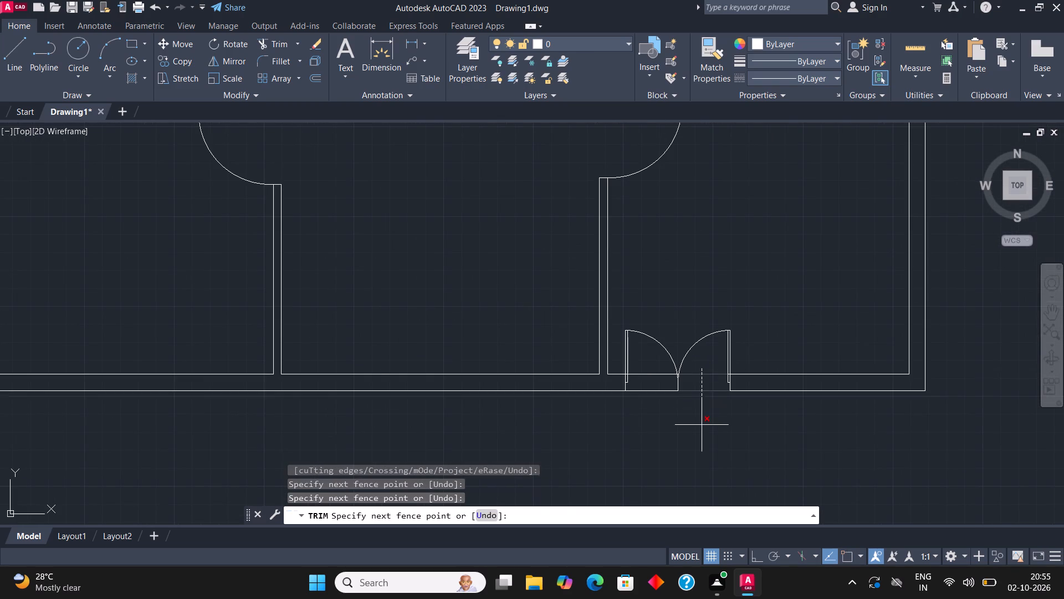
pyautogui.click(702, 425)
pyautogui.click(637, 366)
pyautogui.click(636, 426)
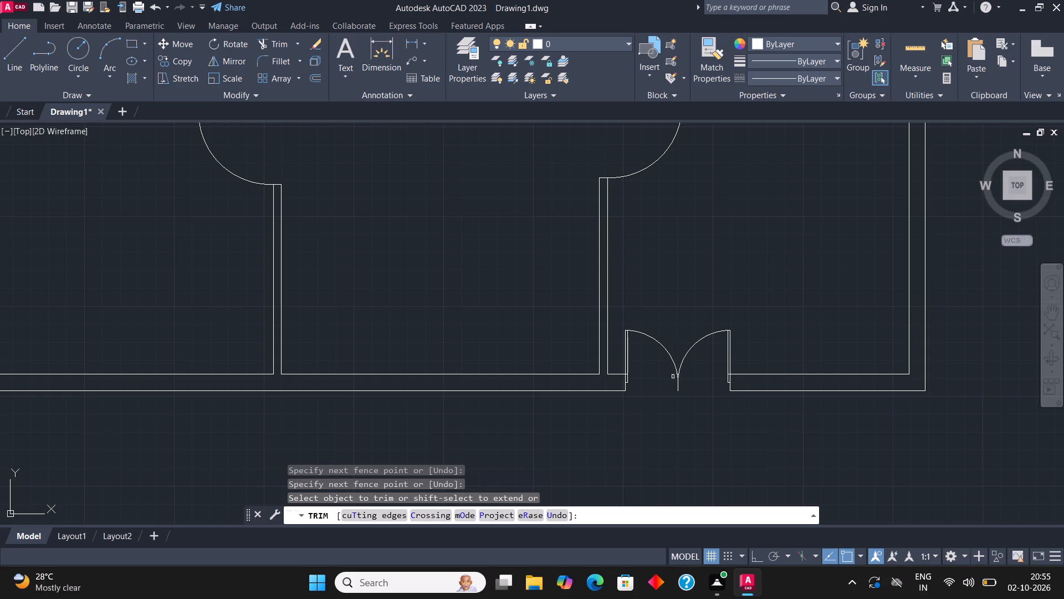
pyautogui.scroll(4, 683, 374)
pyautogui.click(632, 378)
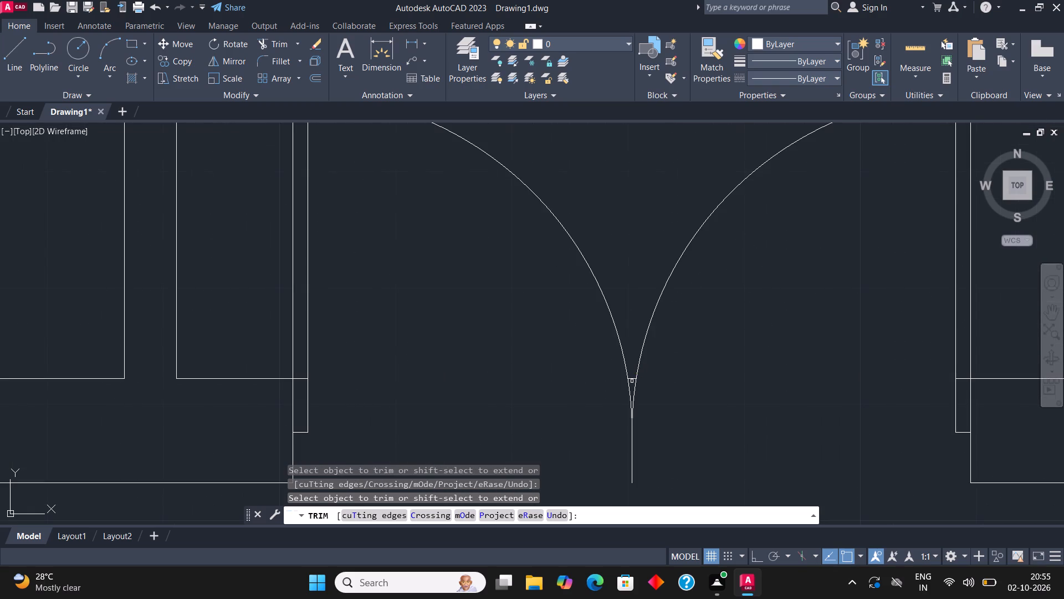
pyautogui.click(632, 382)
pyautogui.click(632, 378)
pyautogui.scroll(-3, 640, 319)
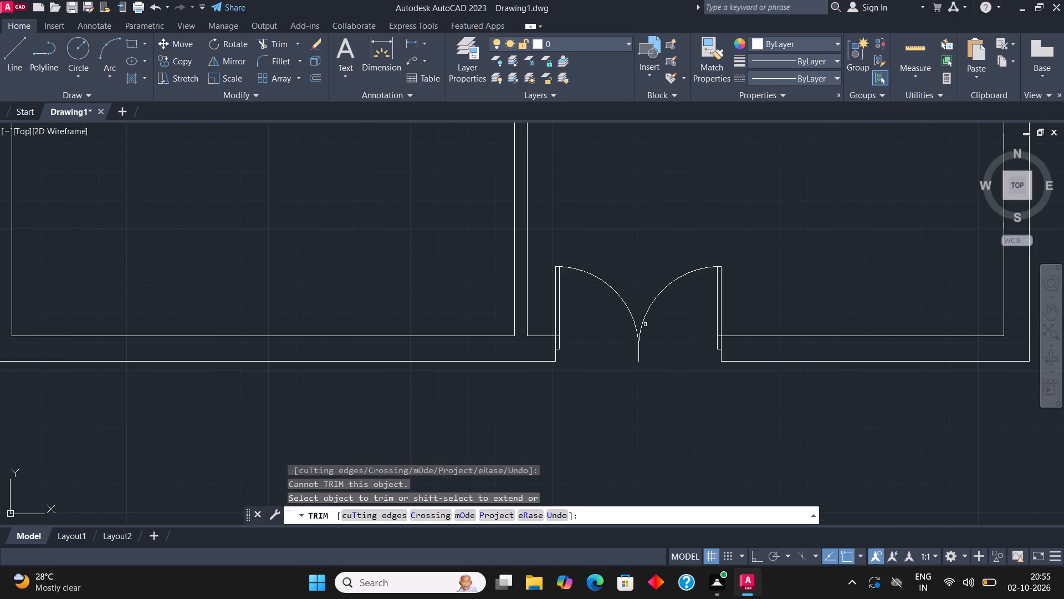
# Draw a window in the bottom outer wall between the double door and the right corner: a wall-thick rectangle with a lengthwise centre line.
pyautogui.scroll(-1, 643, 326)
pyautogui.press('Escape')
pyautogui.moveTo(789, 404); pyautogui.dragTo(630, 403, button='middle')
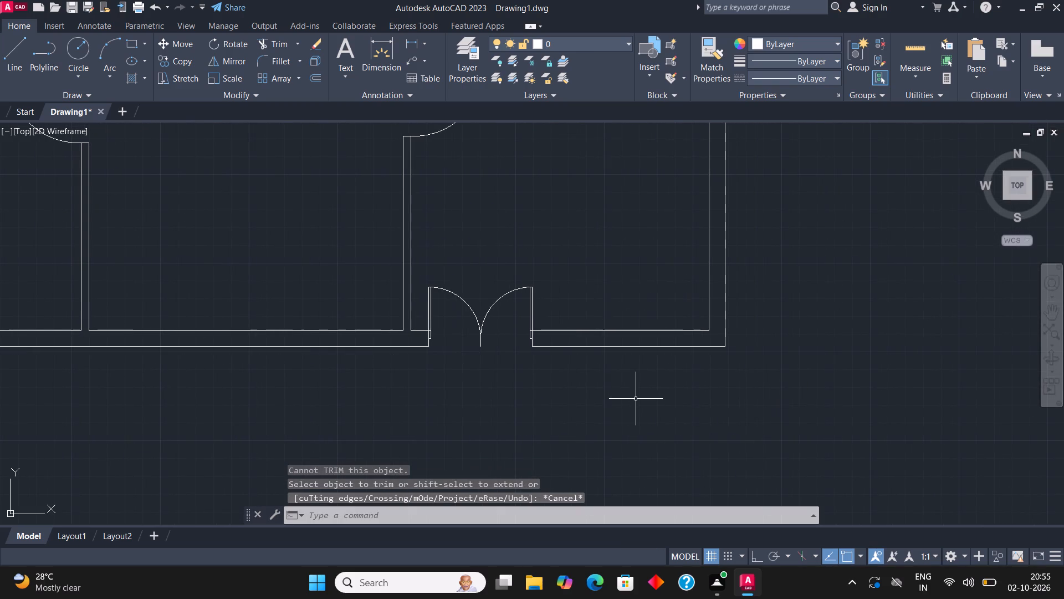
pyautogui.click(124, 41)
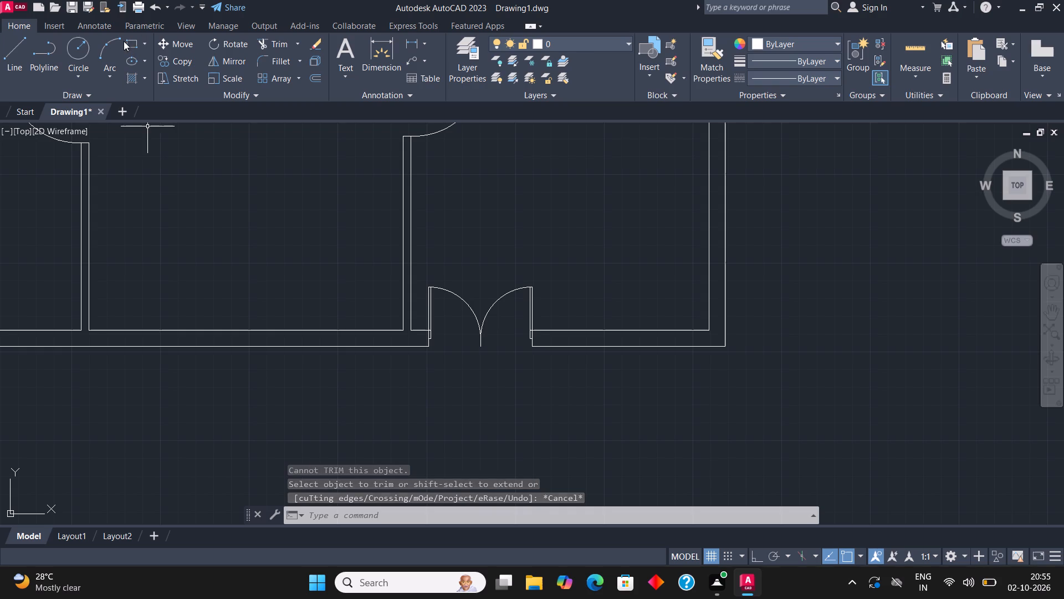
pyautogui.click(134, 39)
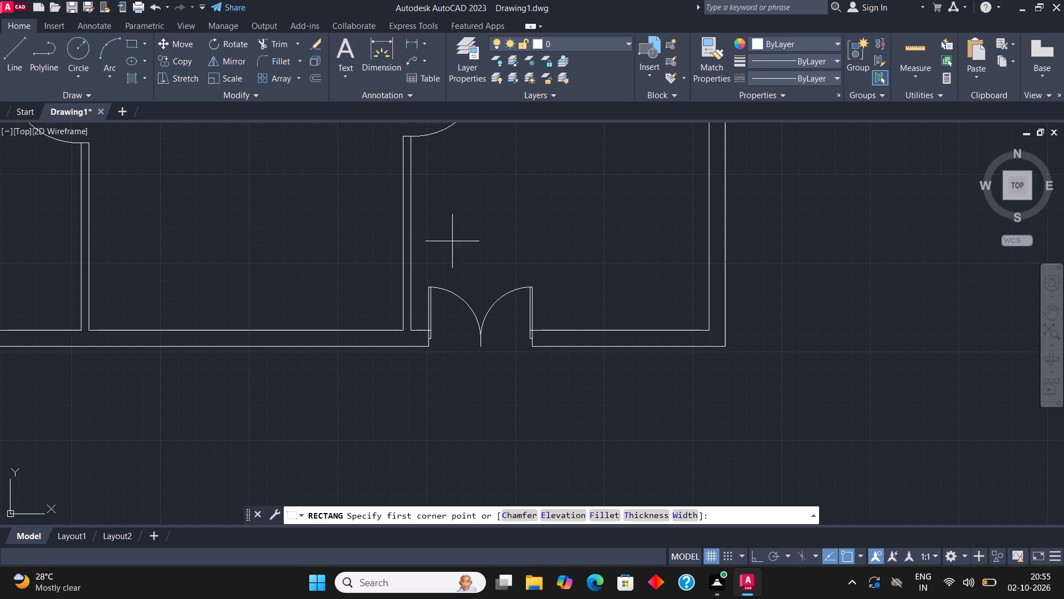
pyautogui.scroll(2, 605, 357)
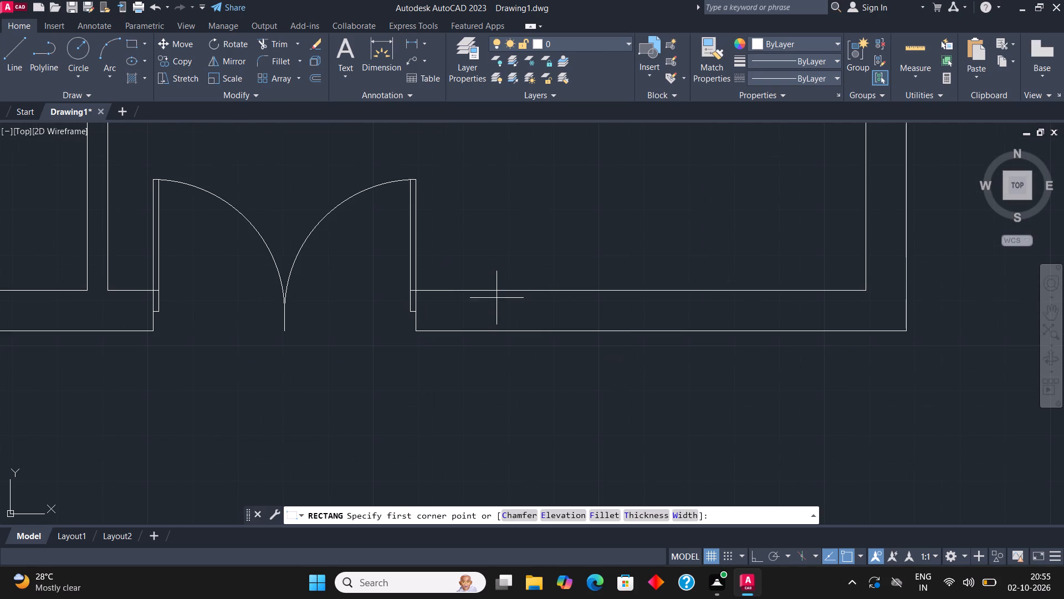
pyautogui.click(502, 292)
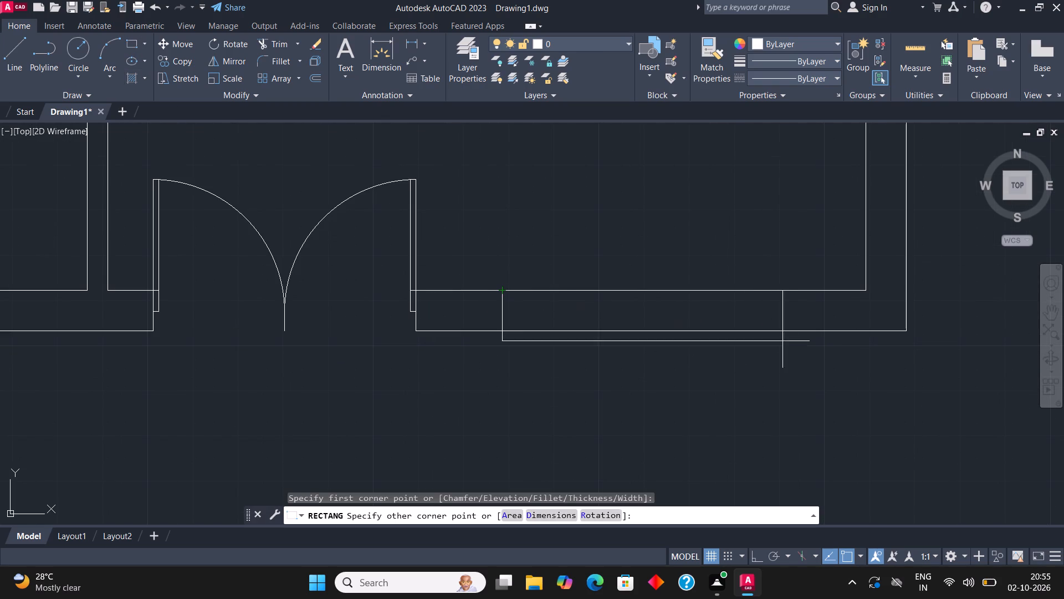
pyautogui.click(790, 336)
pyautogui.click(9, 52)
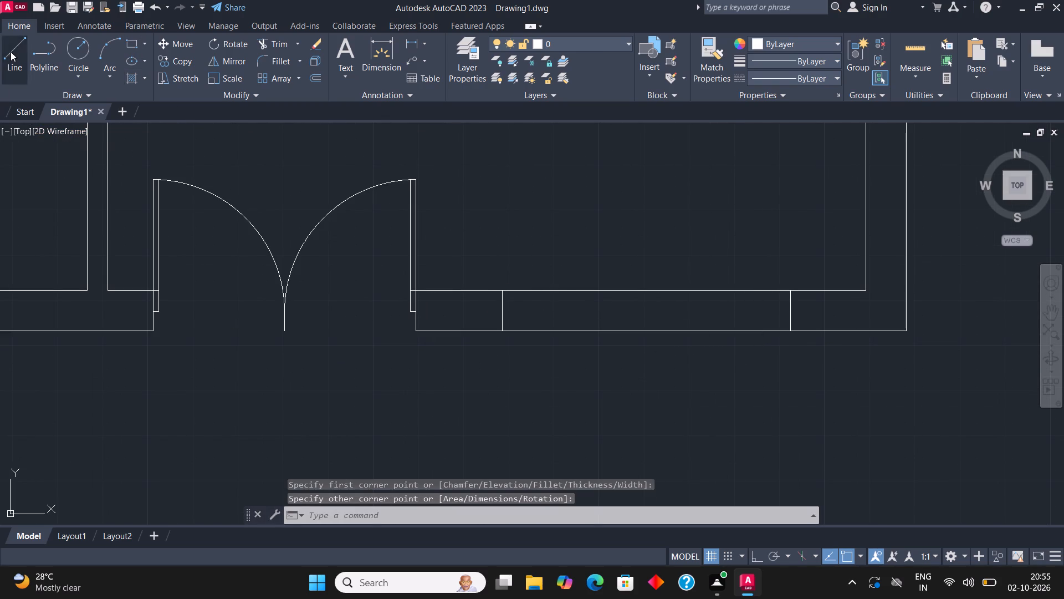
pyautogui.click(504, 312)
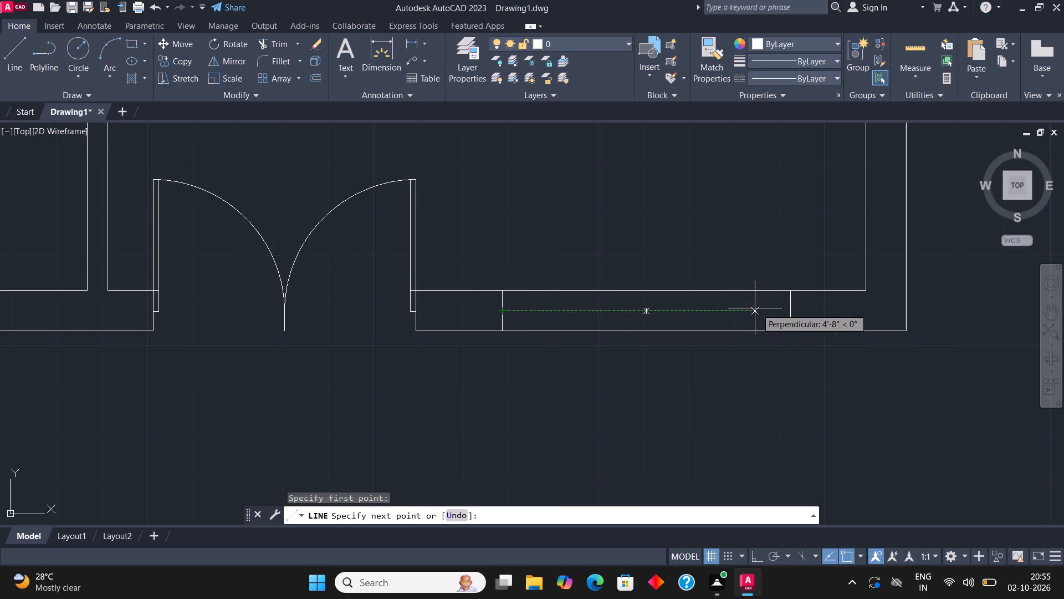
pyautogui.click(789, 308)
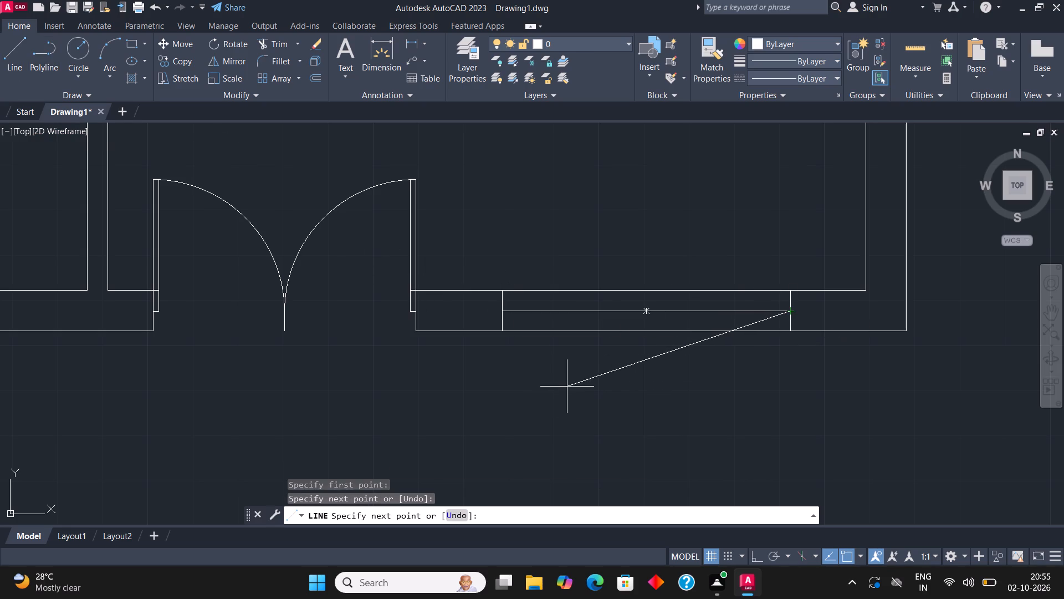
pyautogui.press('Escape')
# Copy the bottom-wall window, rectangle and centre line together, to the empty space outside the plan's right wall.
pyautogui.scroll(-1, 580, 390)
pyautogui.click(507, 372)
pyautogui.click(738, 308)
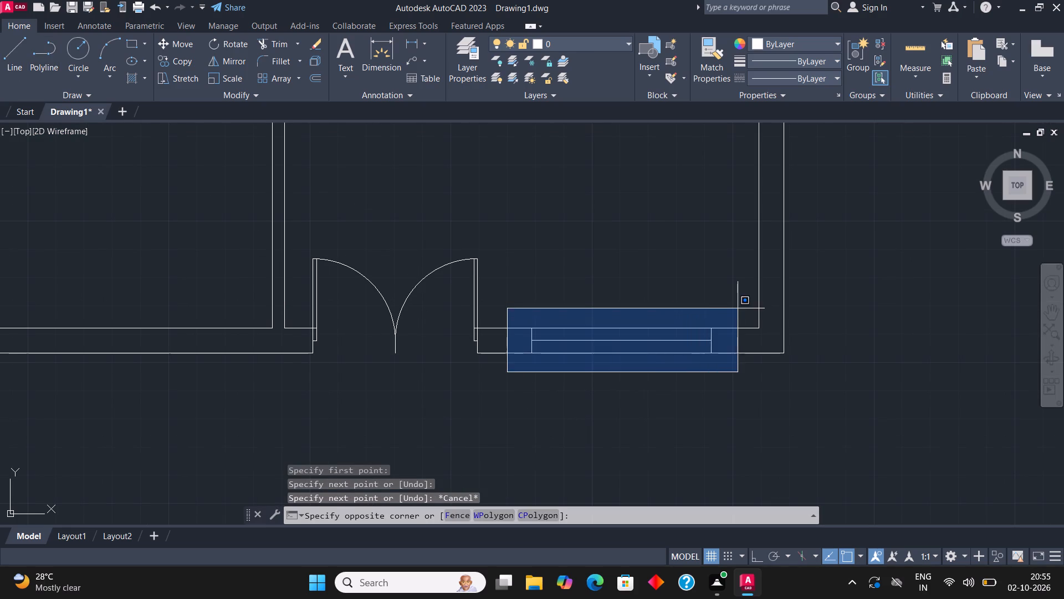
pyautogui.click(167, 62)
pyautogui.click(647, 347)
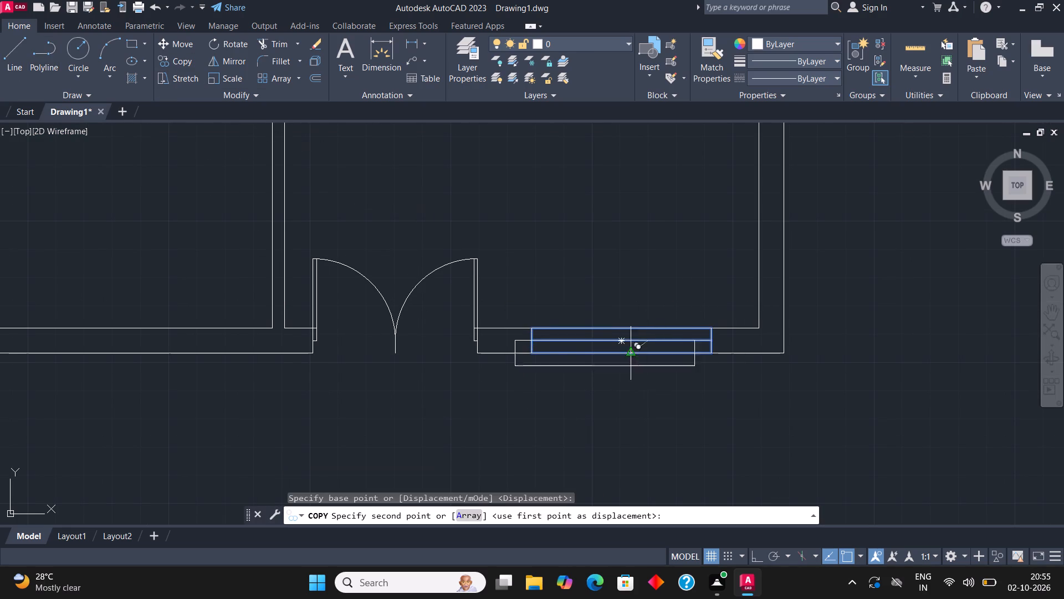
pyautogui.scroll(-3, 415, 384)
pyautogui.scroll(2, 541, 362)
pyautogui.click(613, 323)
pyautogui.press('Escape')
# Rotate the window copy outside the plan to a vertical orientation with Ortho on.
pyautogui.click(528, 343)
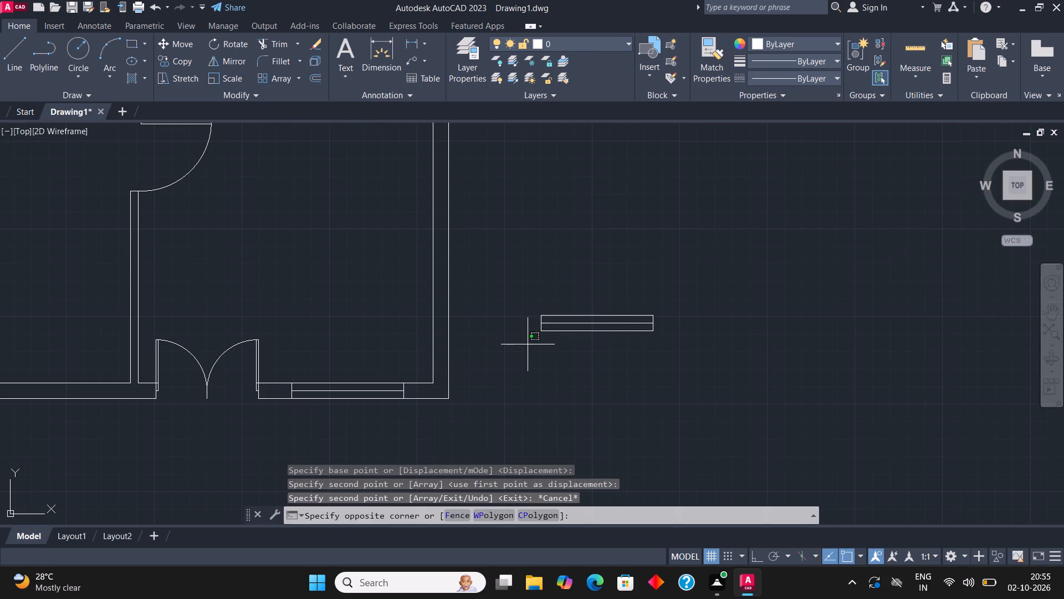
pyautogui.click(685, 300)
pyautogui.click(233, 45)
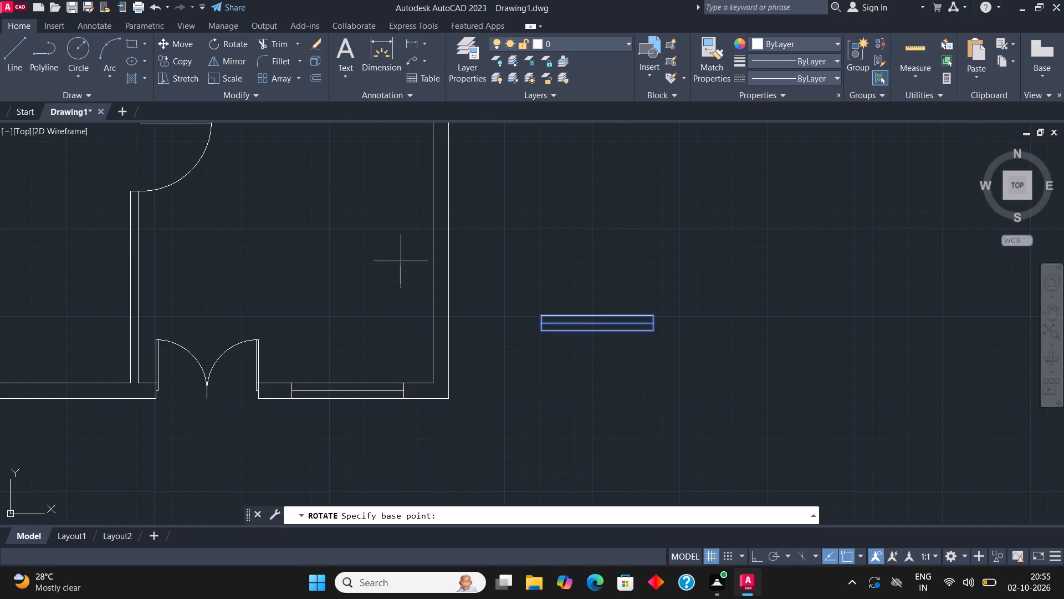
pyautogui.click(564, 341)
pyautogui.press('F8')
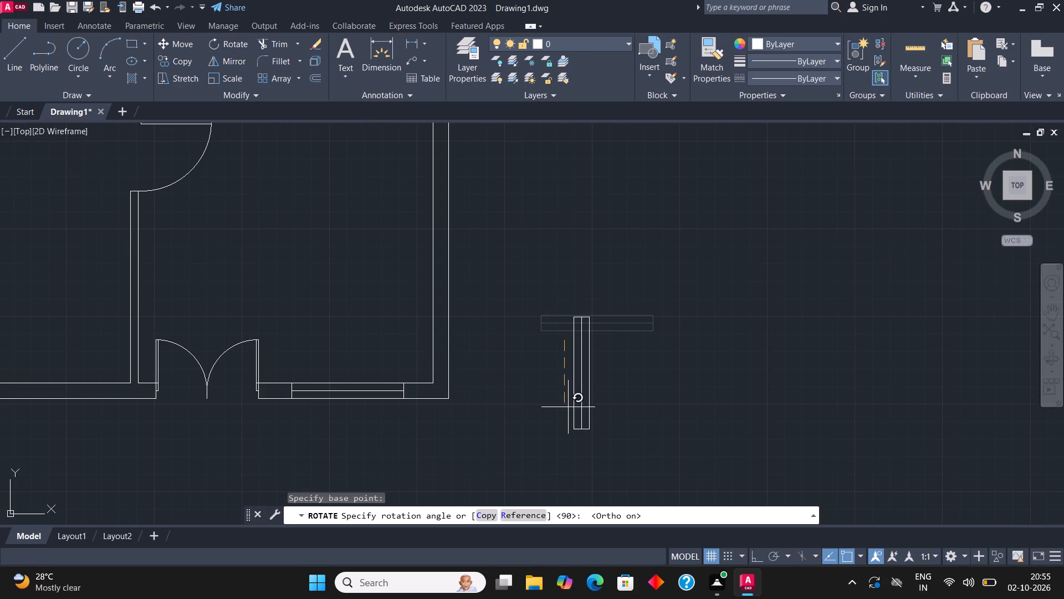
pyautogui.click(563, 421)
# Copy the vertical window from its upper left corner into the right outer wall of the lower right and upper right rooms.
pyautogui.click(626, 456)
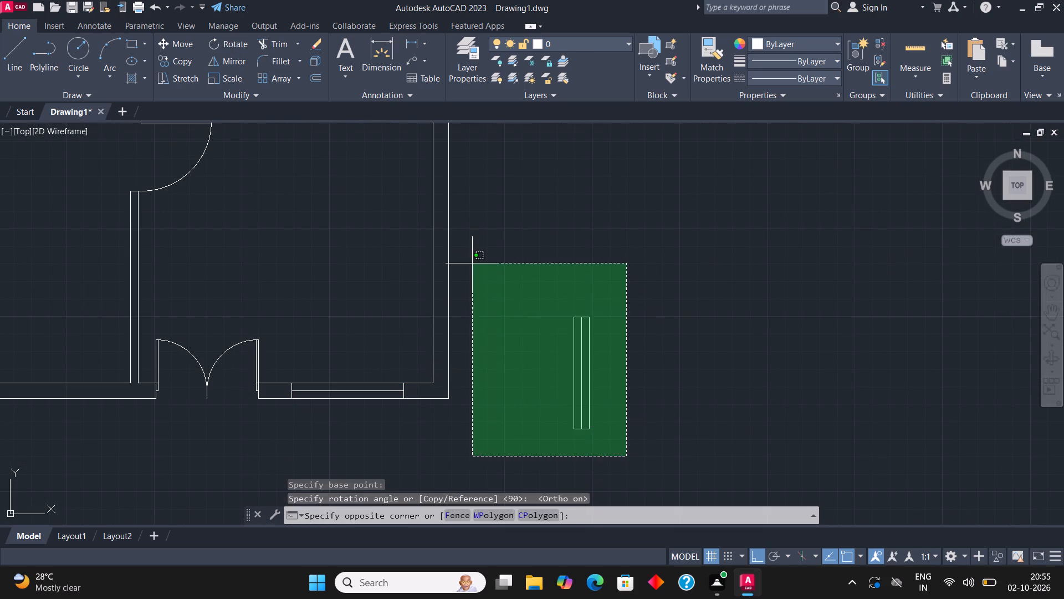
pyautogui.click(472, 263)
pyautogui.click(176, 62)
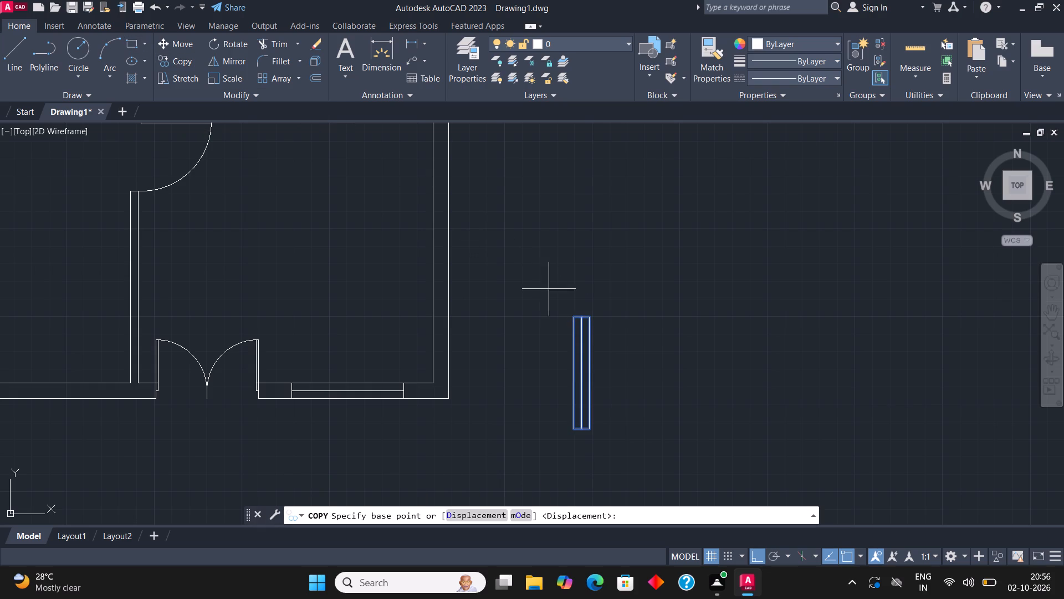
pyautogui.click(570, 317)
pyautogui.scroll(-1, 638, 289)
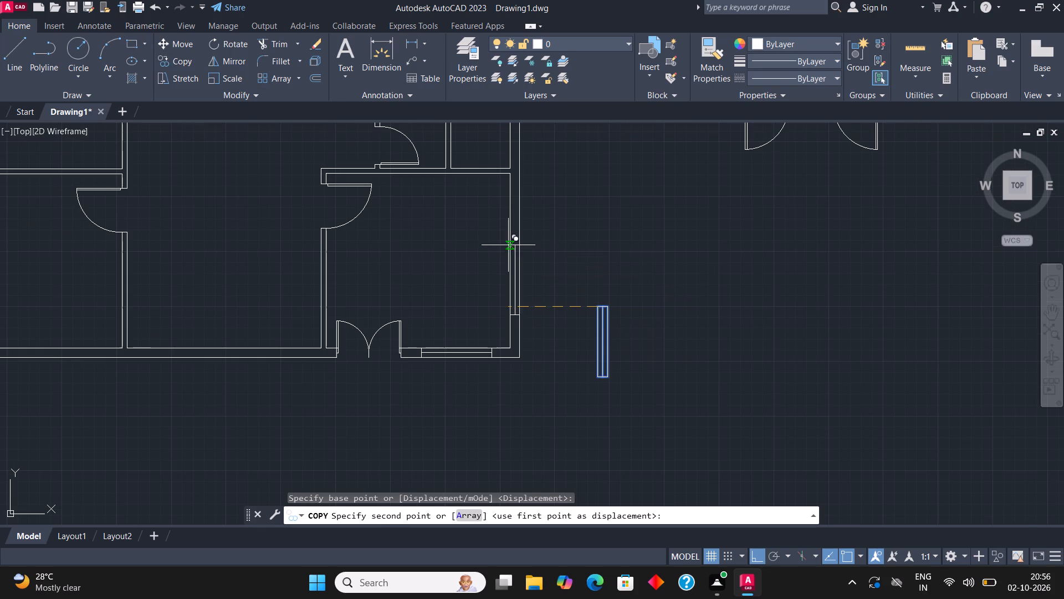
pyautogui.press('F8')
pyautogui.scroll(1, 506, 244)
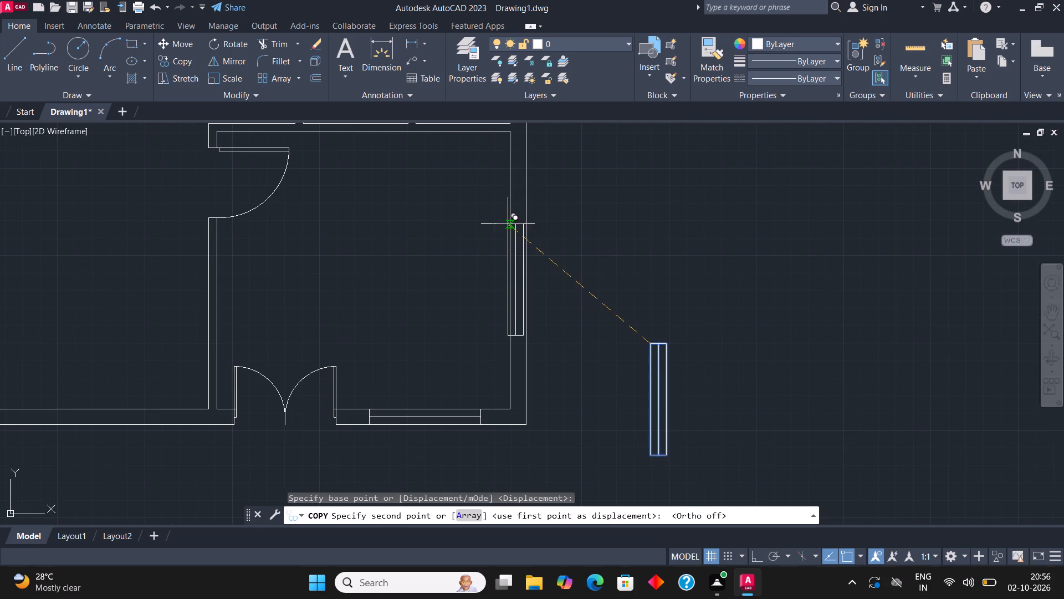
pyautogui.click(508, 220)
pyautogui.scroll(-4, 557, 307)
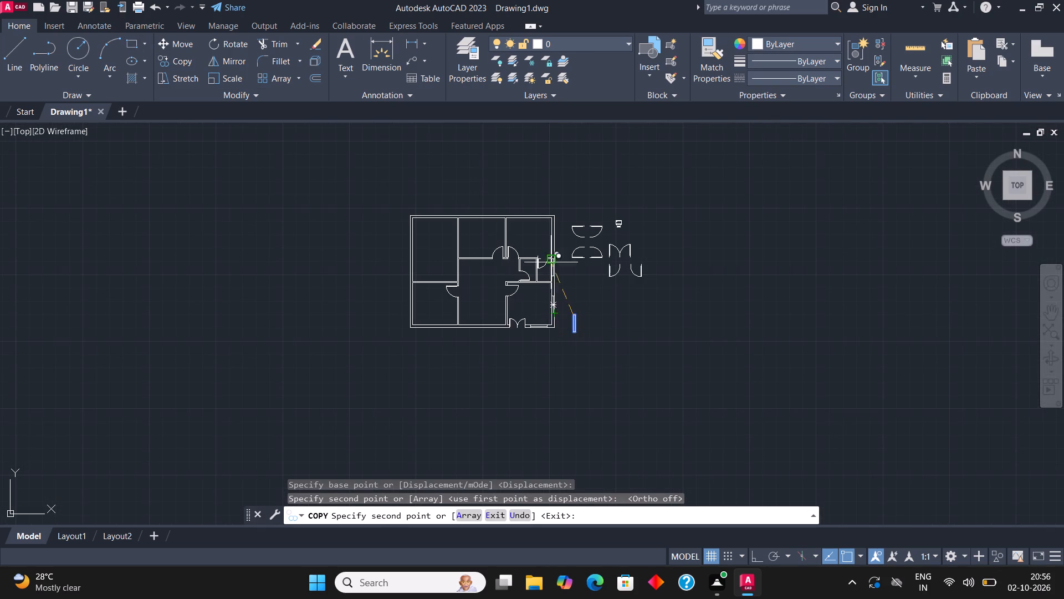
pyautogui.scroll(2, 534, 221)
pyautogui.scroll(2, 575, 252)
pyautogui.click(572, 219)
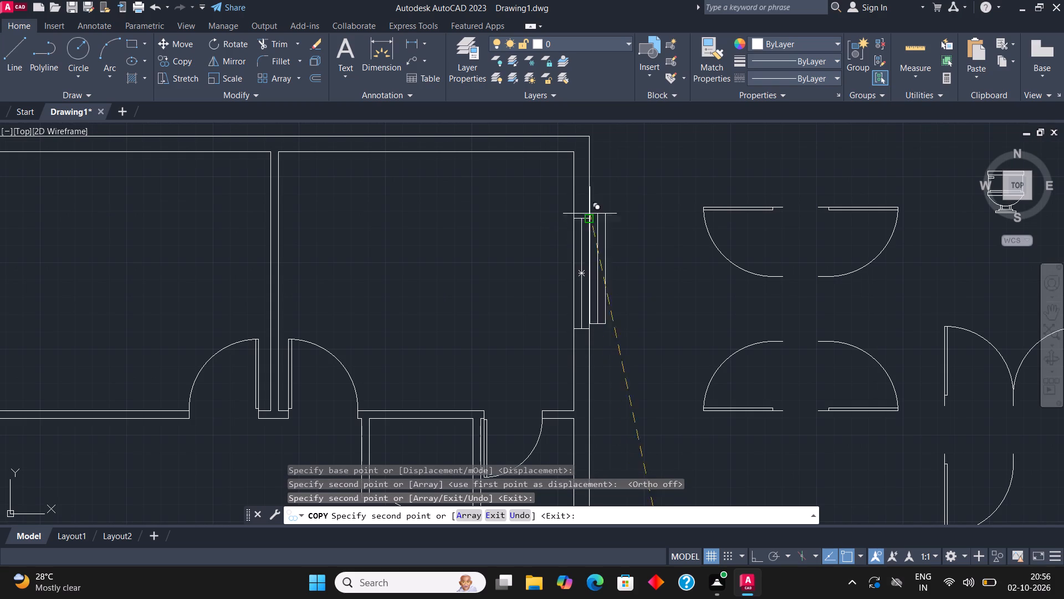
# Place further copies of the vertical window in the left outer wall of the upper left and lower left rooms.
pyautogui.scroll(-3, 664, 205)
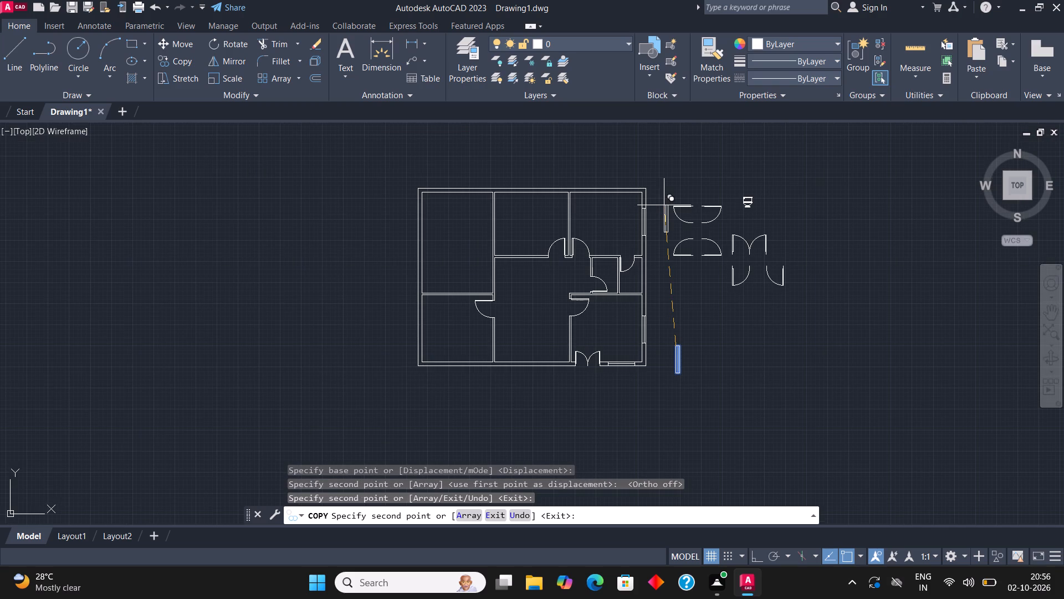
pyautogui.scroll(2, 411, 250)
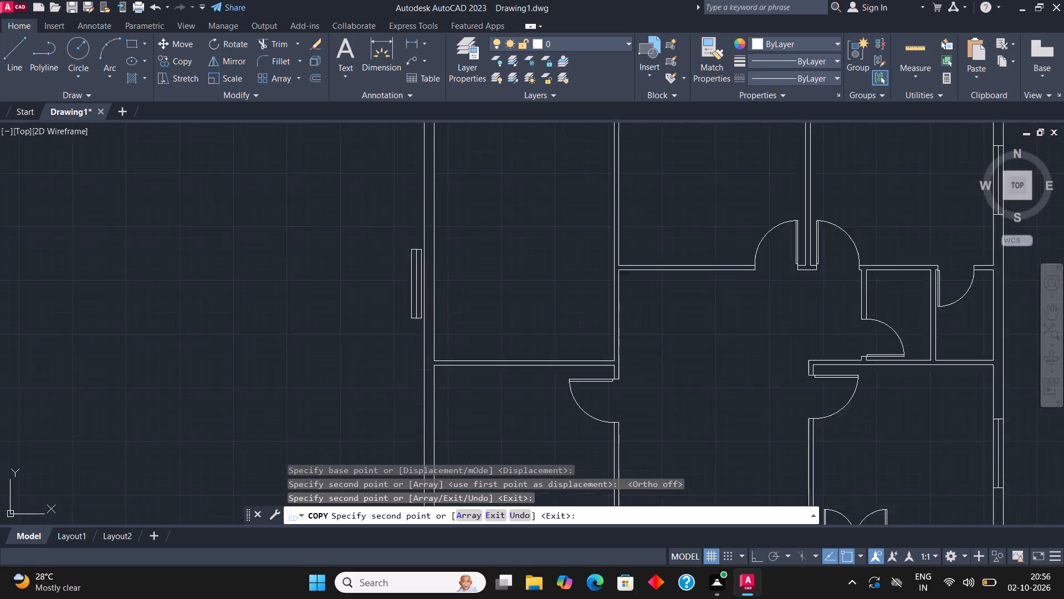
pyautogui.scroll(1, 411, 250)
pyautogui.click(432, 246)
pyautogui.scroll(-2, 536, 192)
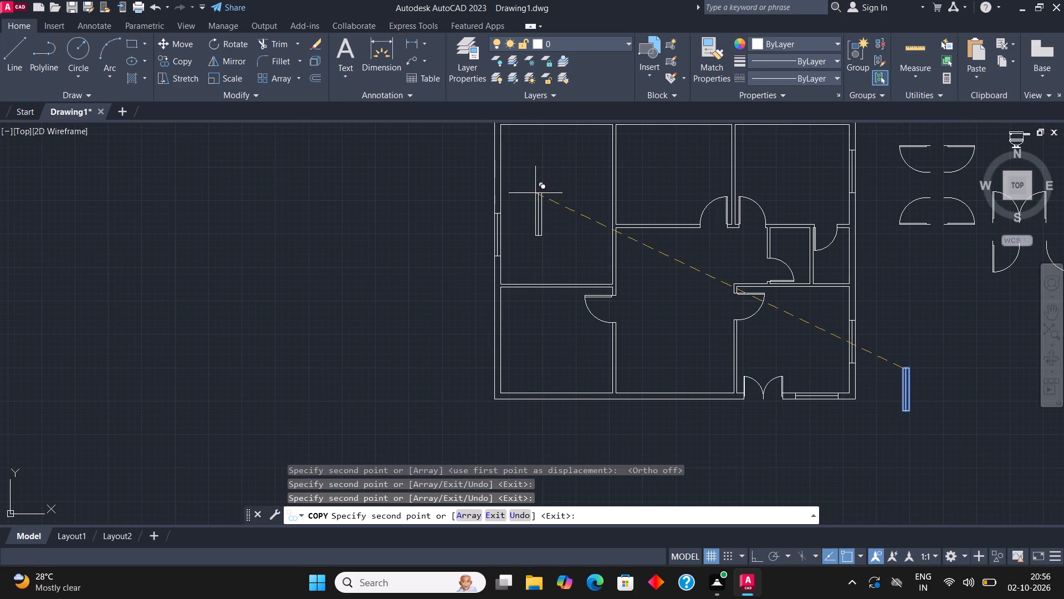
pyautogui.scroll(2, 488, 340)
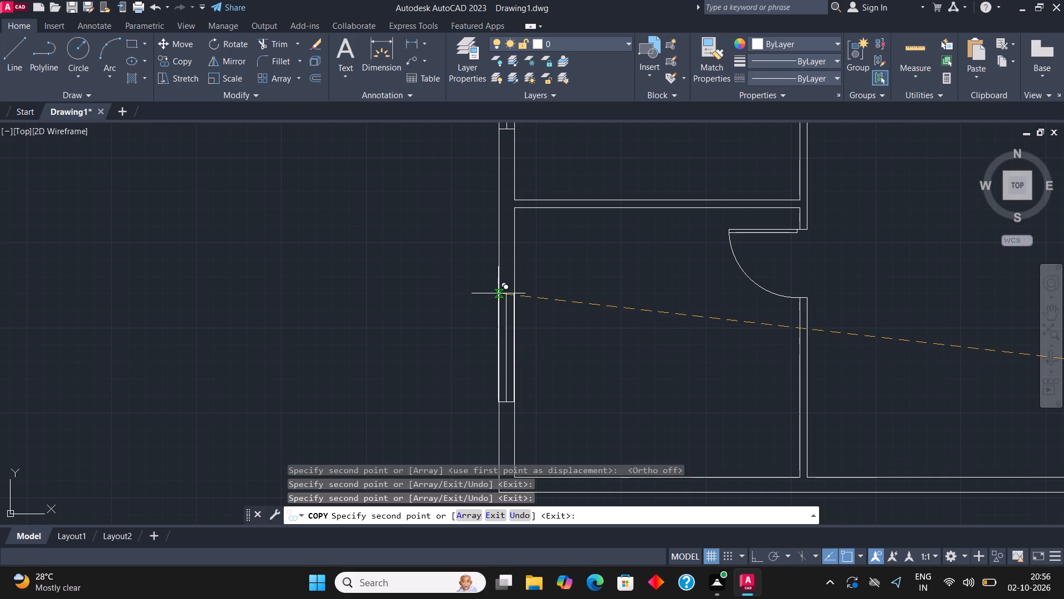
pyautogui.click(499, 293)
pyautogui.scroll(-3, 422, 317)
pyautogui.press('Escape')
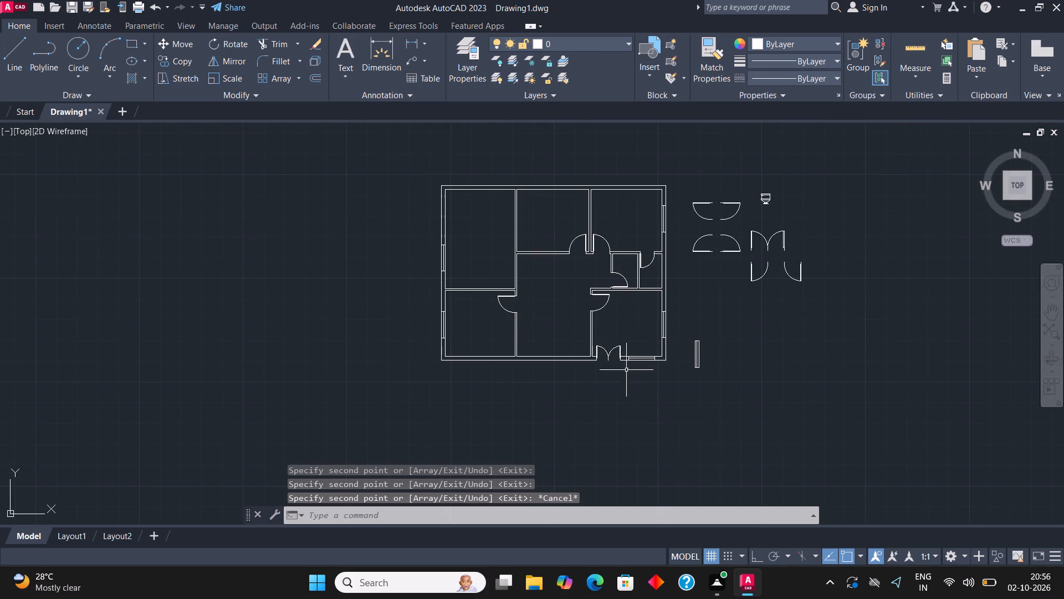
# Copy the horizontal window beside the double door from its upper left corner into the bottom outer wall of the lower left room.
pyautogui.scroll(3, 615, 366)
pyautogui.click(648, 363)
pyautogui.click(797, 319)
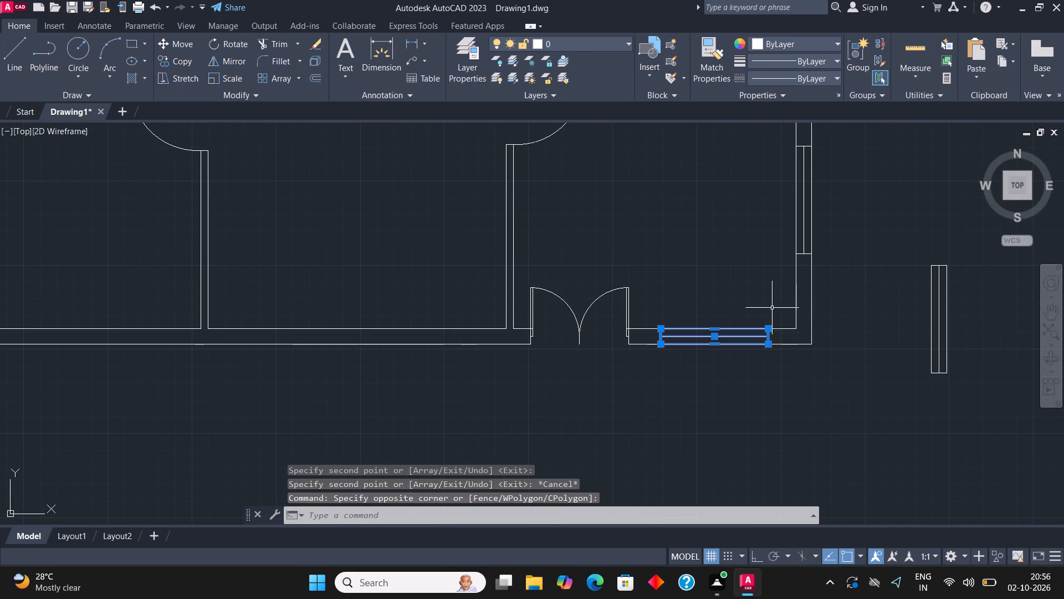
pyautogui.click(183, 61)
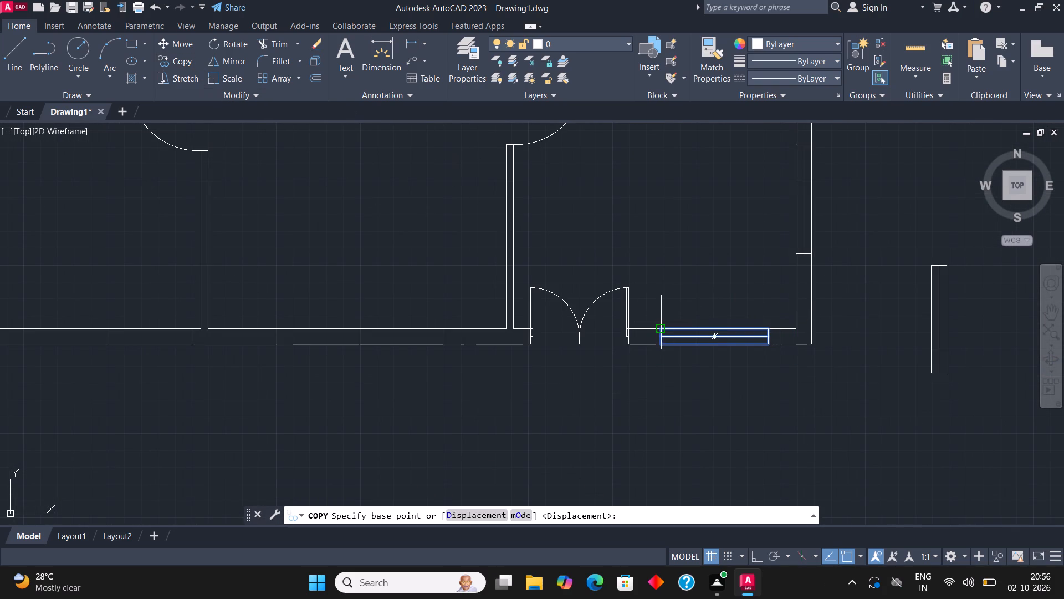
pyautogui.click(661, 324)
pyautogui.scroll(-2, 791, 300)
pyautogui.scroll(3, 484, 312)
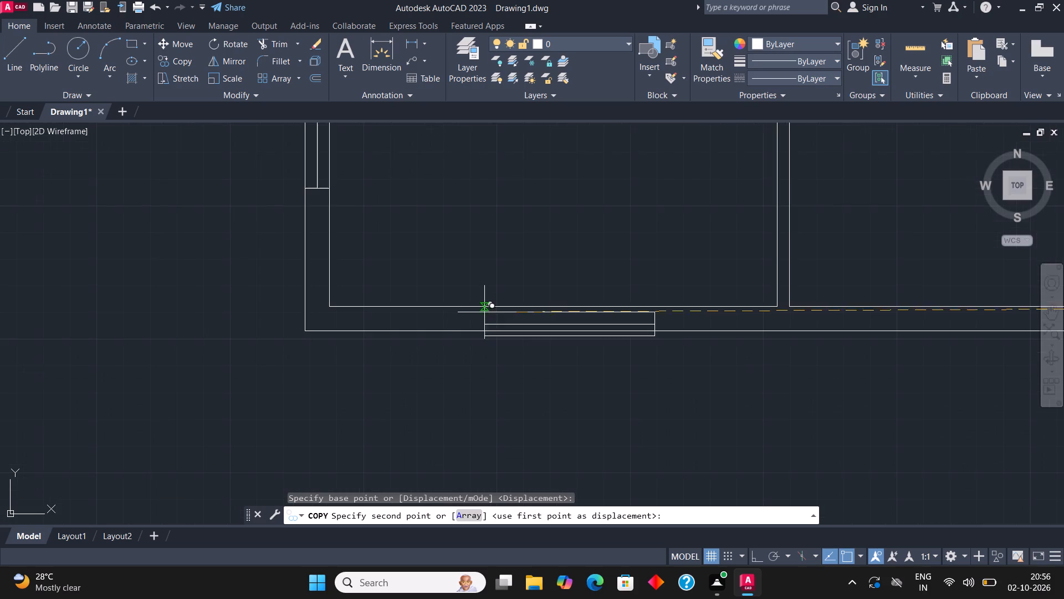
pyautogui.click(457, 306)
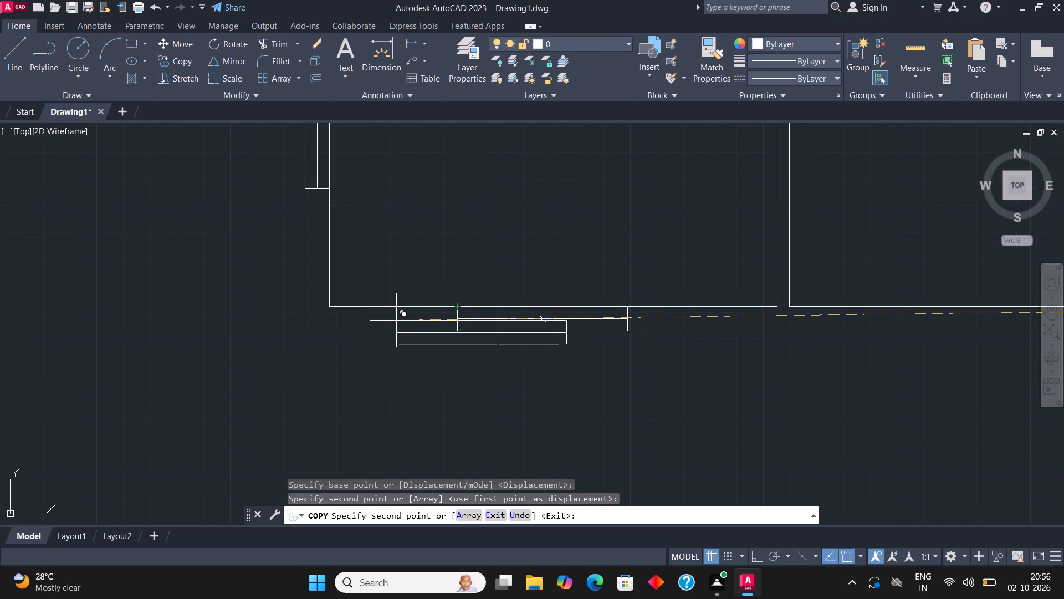
# Place further copies of the horizontal window in the top outer wall, one for each of the three upper rooms.
pyautogui.scroll(-3, 399, 323)
pyautogui.scroll(-3, 426, 260)
pyautogui.scroll(1, 423, 246)
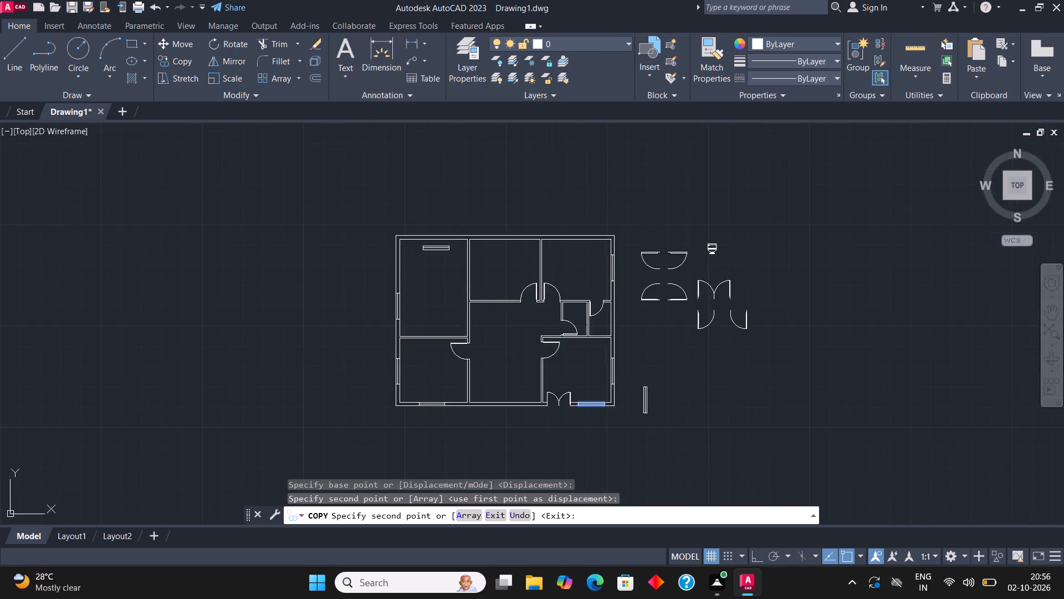
pyautogui.scroll(4, 423, 246)
pyautogui.click(388, 243)
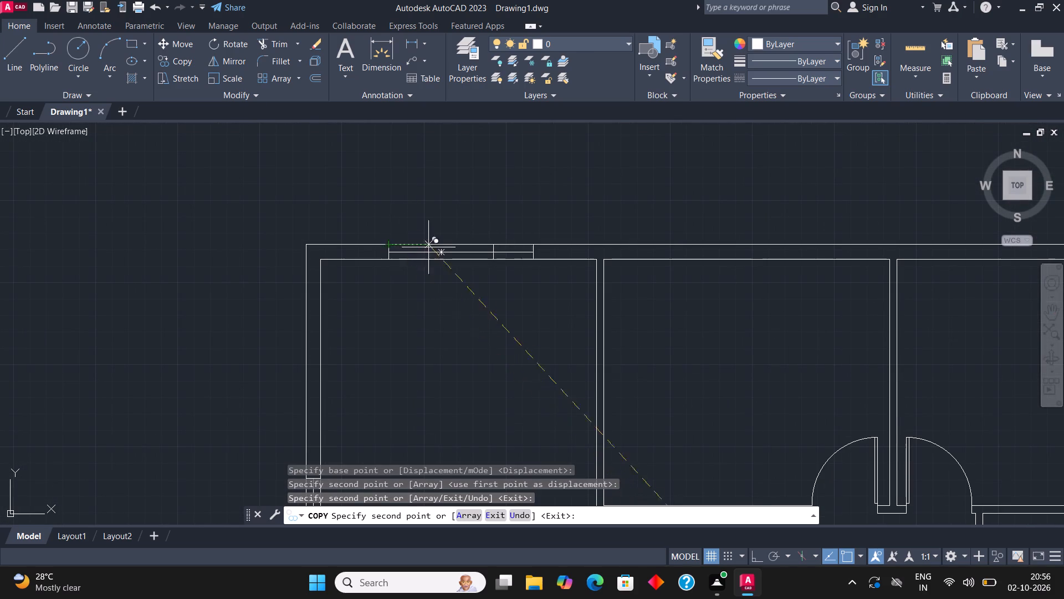
pyautogui.click(683, 244)
pyautogui.scroll(-2, 436, 285)
pyautogui.scroll(2, 647, 263)
pyautogui.click(663, 276)
pyautogui.press('Escape')
pyautogui.scroll(-2, 616, 237)
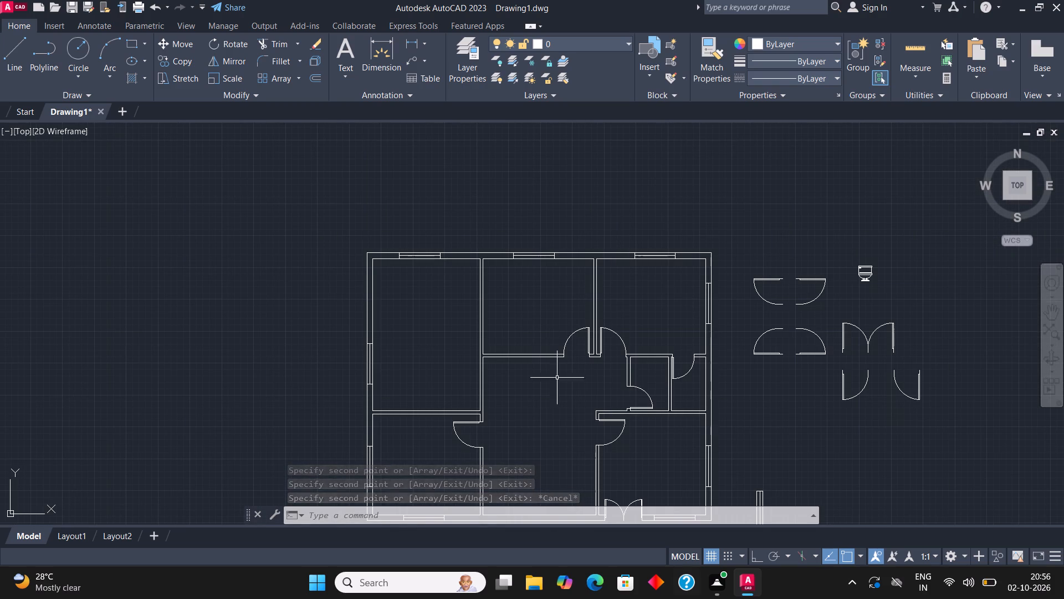
# Draw a small window in the right outer wall of the rightmost toilet room, as a wall-thick rectangle with a lengthwise centre line.
pyautogui.click(130, 48)
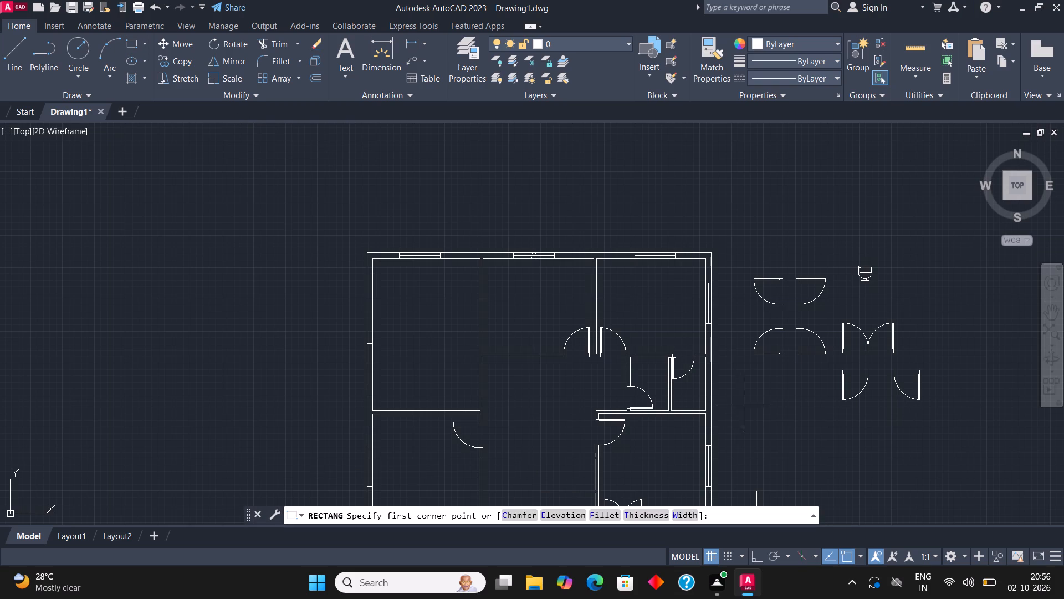
pyautogui.moveTo(735, 399); pyautogui.dragTo(724, 332, button='middle')
pyautogui.scroll(3, 704, 308)
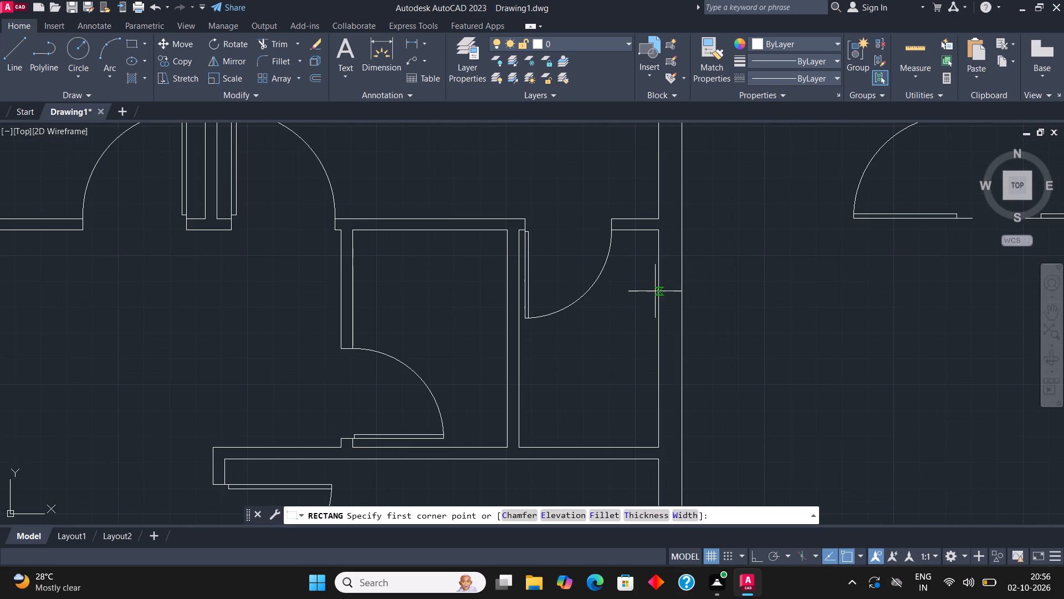
pyautogui.click(656, 292)
pyautogui.click(682, 389)
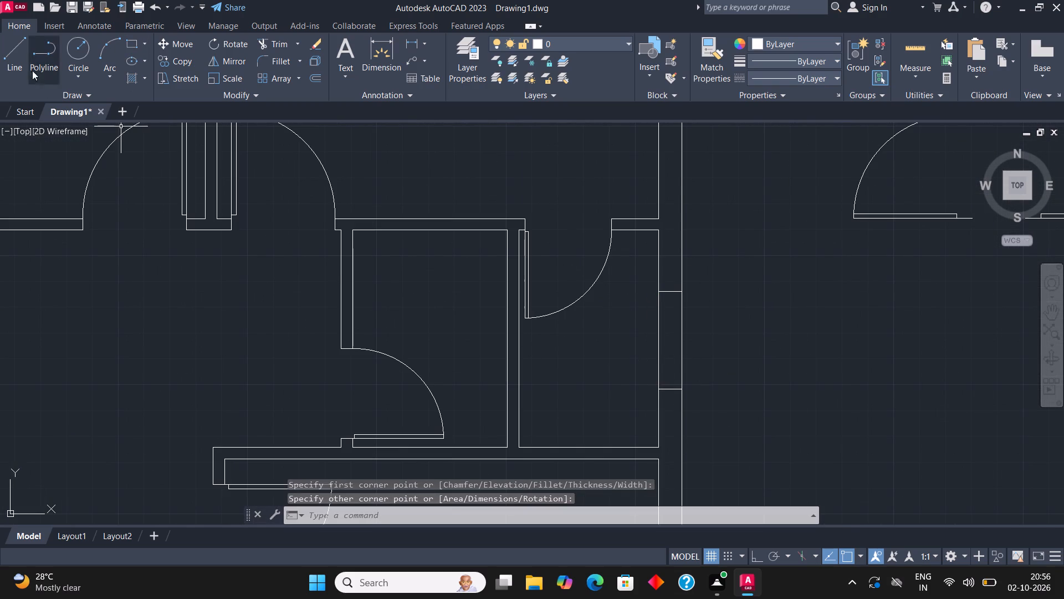
pyautogui.click(19, 55)
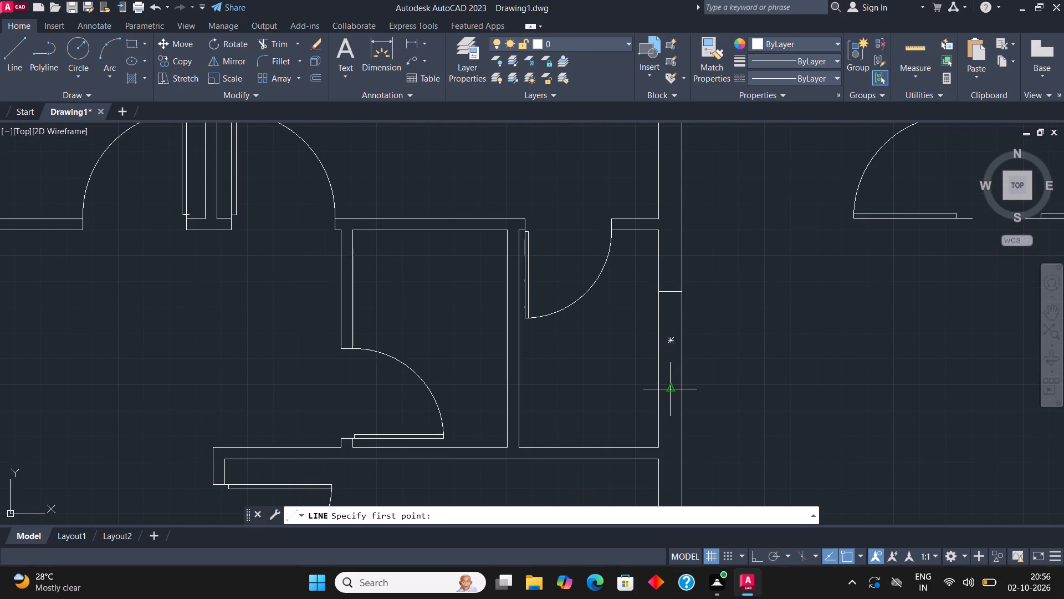
pyautogui.click(670, 389)
pyautogui.click(674, 298)
pyautogui.press('Escape')
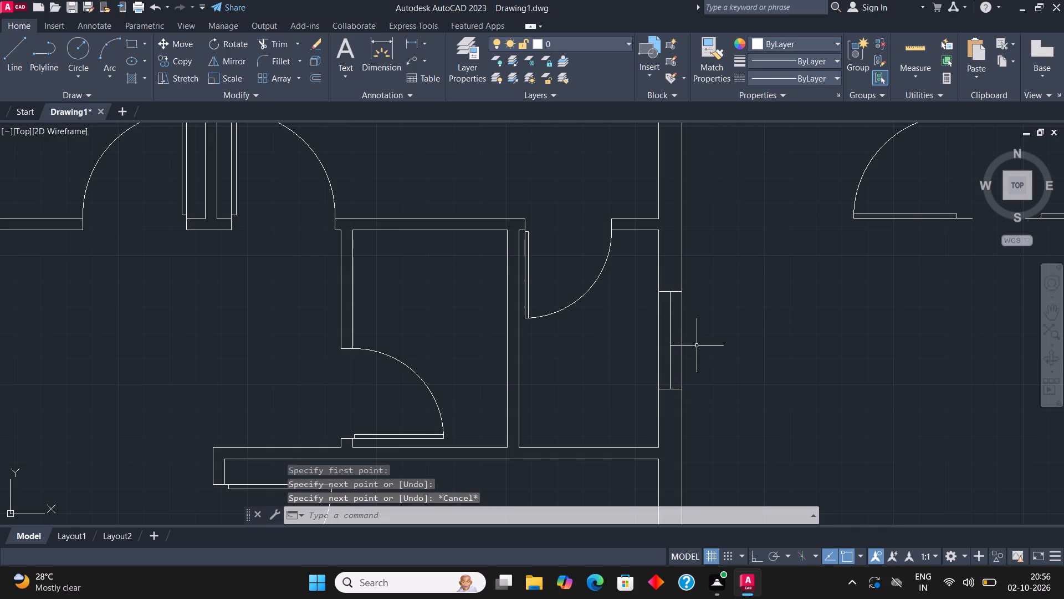
# Copy the small toilet window into the empty space below the floor plan.
pyautogui.moveTo(713, 359); pyautogui.dragTo(725, 320, button='middle')
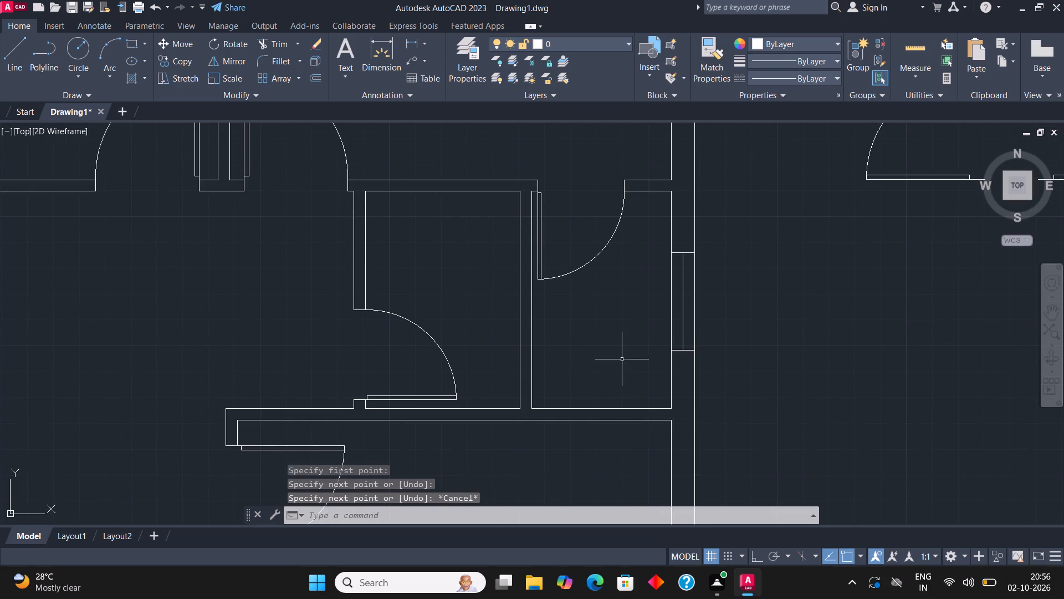
pyautogui.click(623, 359)
pyautogui.click(713, 241)
pyautogui.click(181, 62)
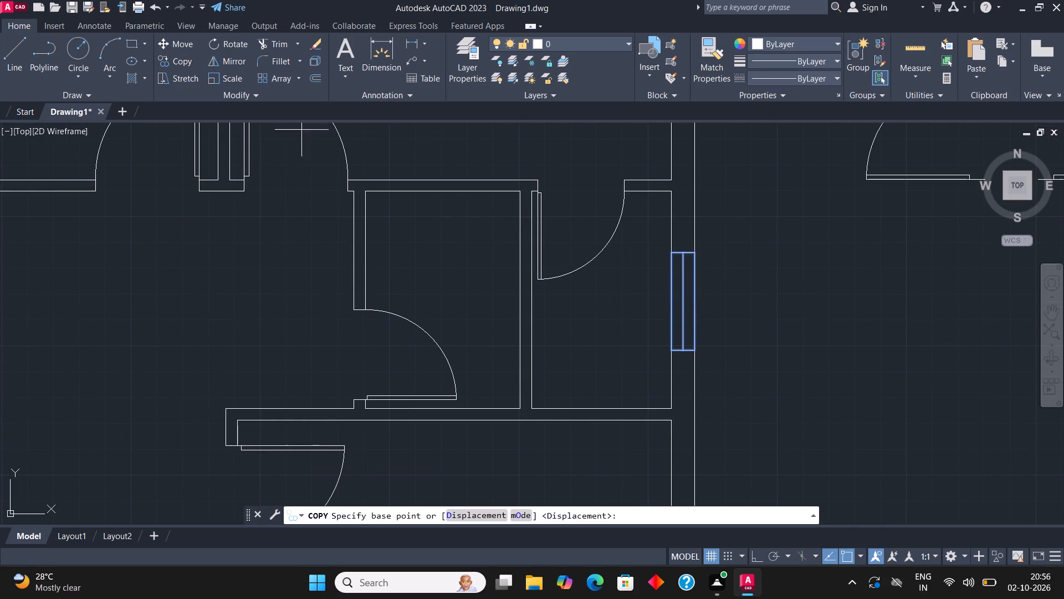
pyautogui.click(705, 314)
pyautogui.scroll(-3, 673, 175)
pyautogui.scroll(2, 613, 446)
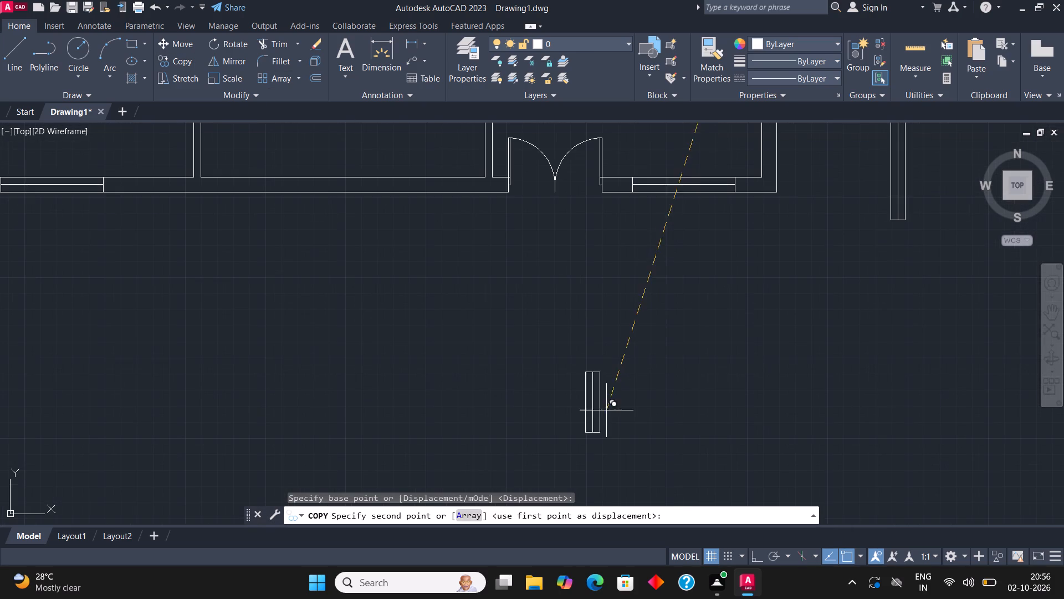
pyautogui.click(604, 368)
pyautogui.press('Escape')
# Rotate the copied small window below the plan by 270° with Ortho on, making it horizontal.
pyautogui.click(539, 420)
pyautogui.click(650, 306)
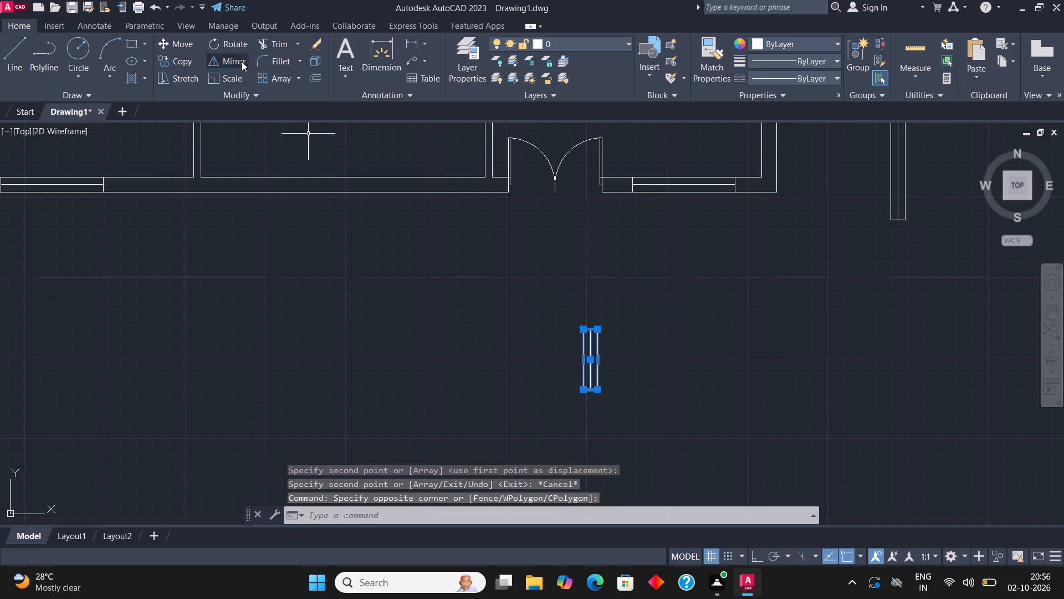
pyautogui.click(232, 45)
pyautogui.click(638, 339)
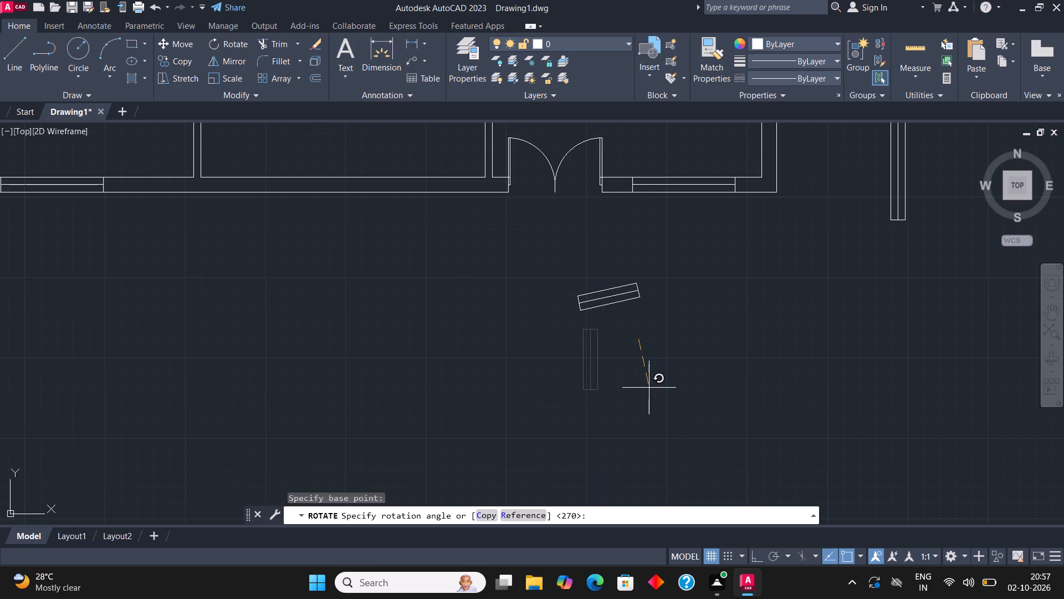
pyautogui.press('F8')
pyautogui.click(649, 388)
# Copy the small horizontal window from its upper left corner to two places in the bottom outer wall of the middle room.
pyautogui.moveTo(691, 347); pyautogui.dragTo(690, 337)
pyautogui.click(554, 287)
pyautogui.click(183, 62)
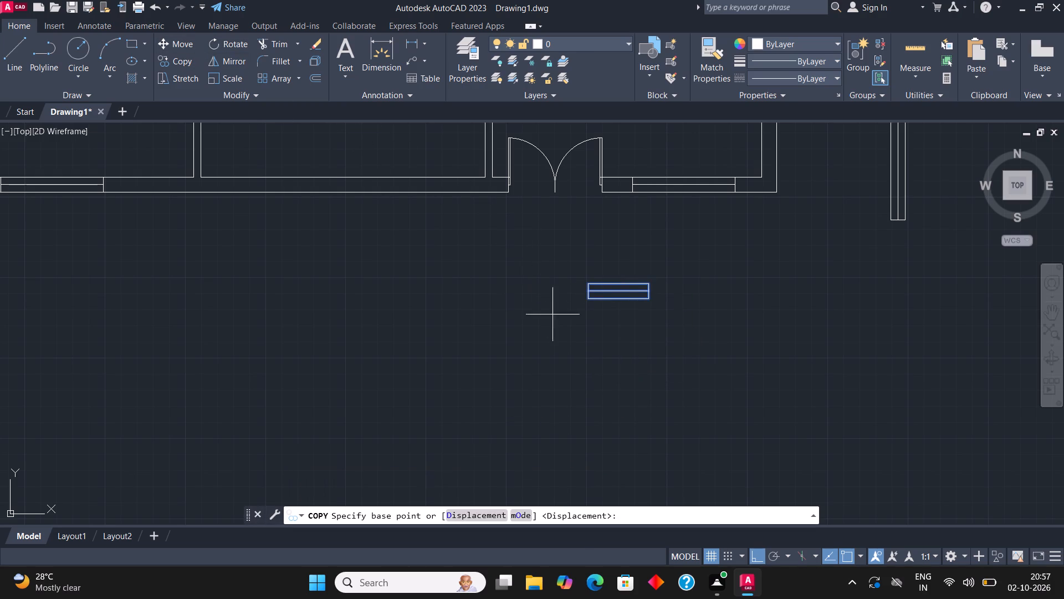
pyautogui.click(588, 282)
pyautogui.scroll(-1, 678, 371)
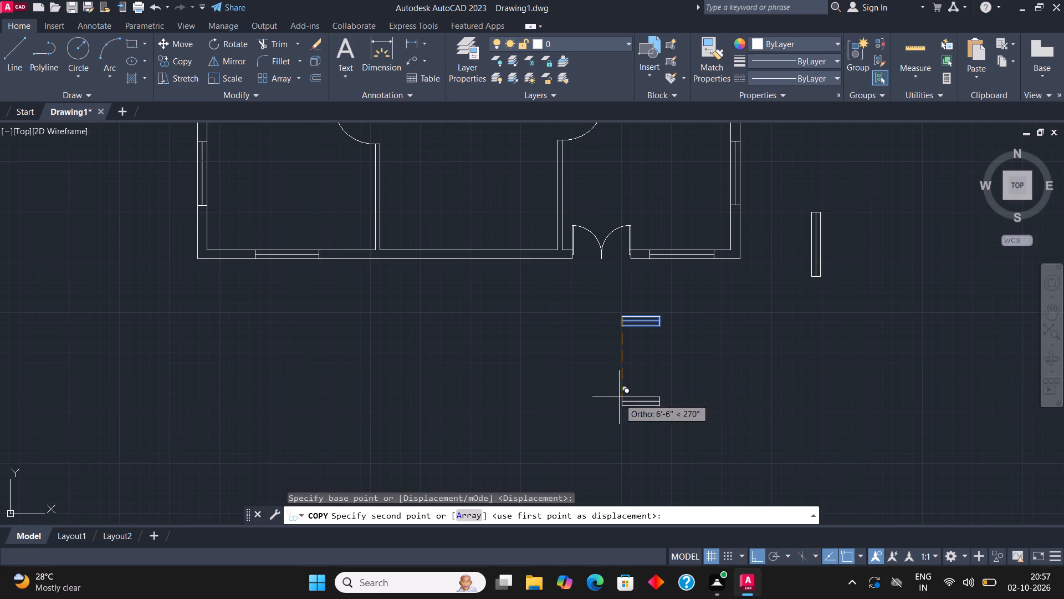
pyautogui.press('F8')
pyautogui.scroll(-2, 638, 406)
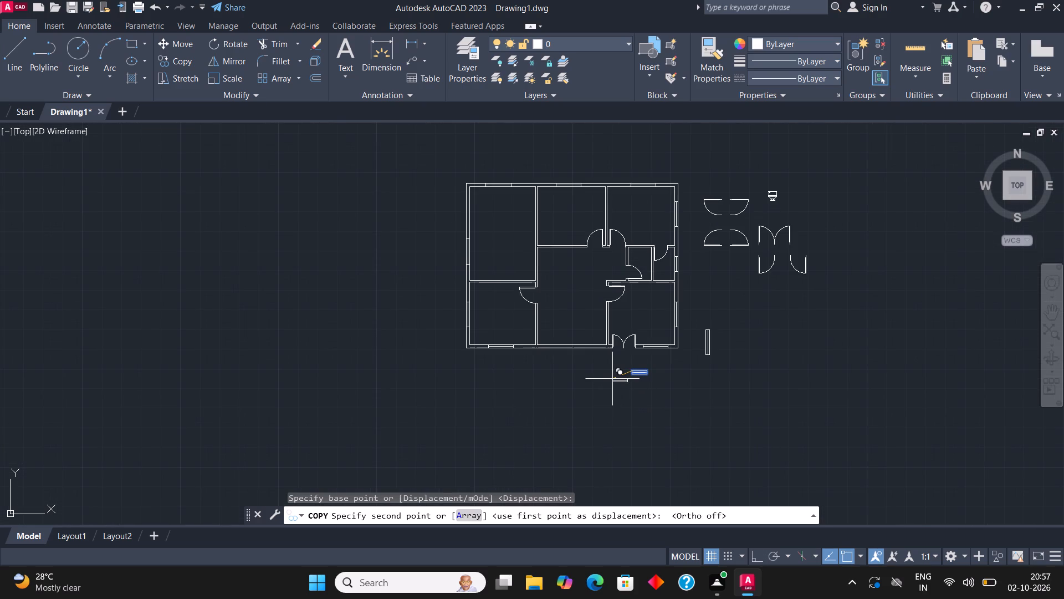
pyautogui.scroll(4, 534, 352)
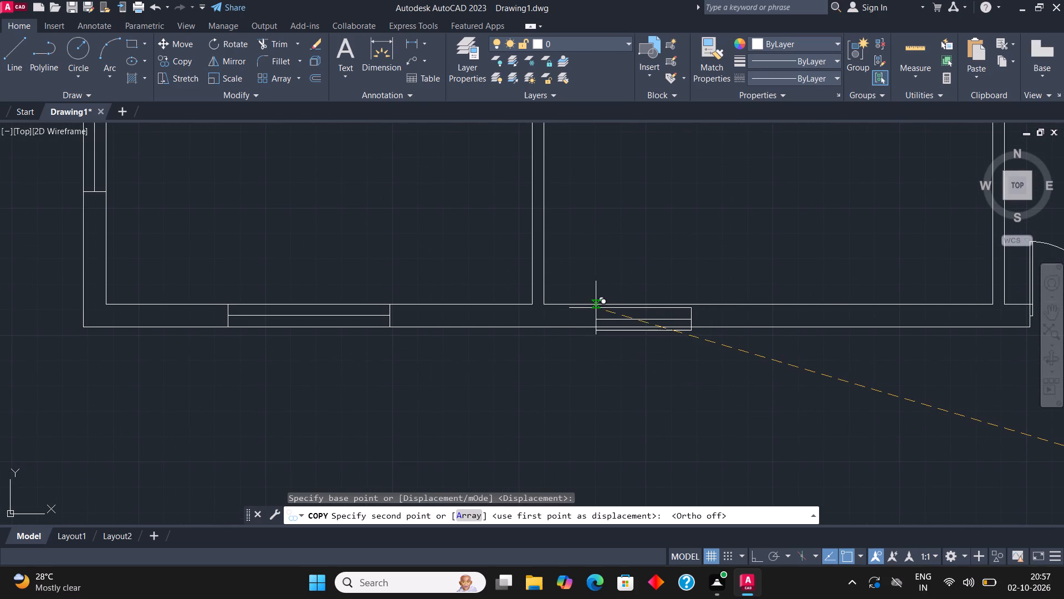
pyautogui.click(595, 306)
pyautogui.scroll(-2, 574, 329)
pyautogui.scroll(2, 641, 331)
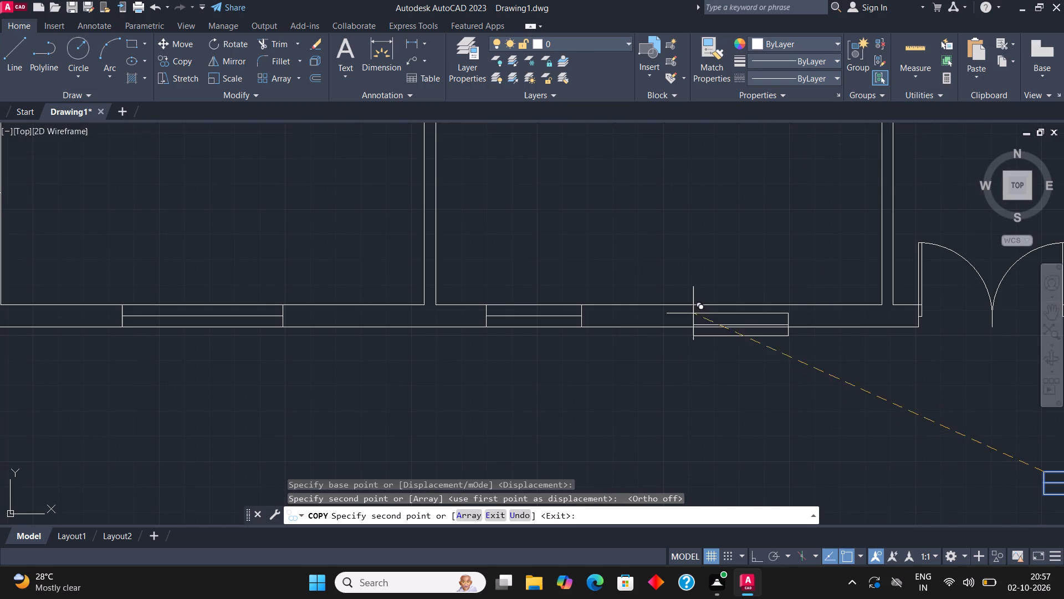
pyautogui.click(716, 307)
pyautogui.scroll(-5, 623, 328)
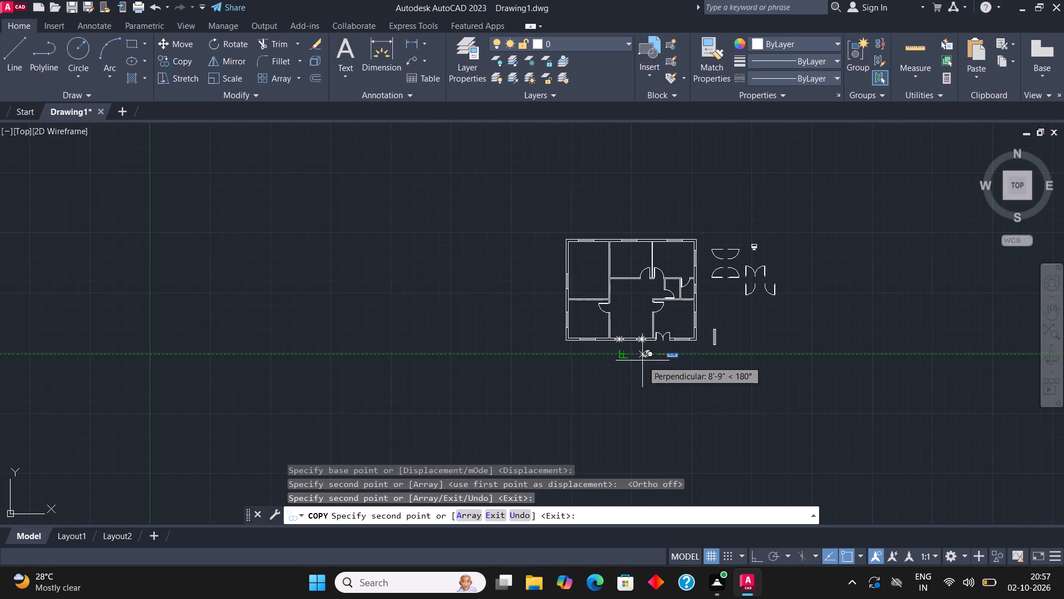
pyautogui.press('Escape')
# Erase the spare small horizontal window below the plan and the spare vertical window beside it.
pyautogui.scroll(2, 730, 334)
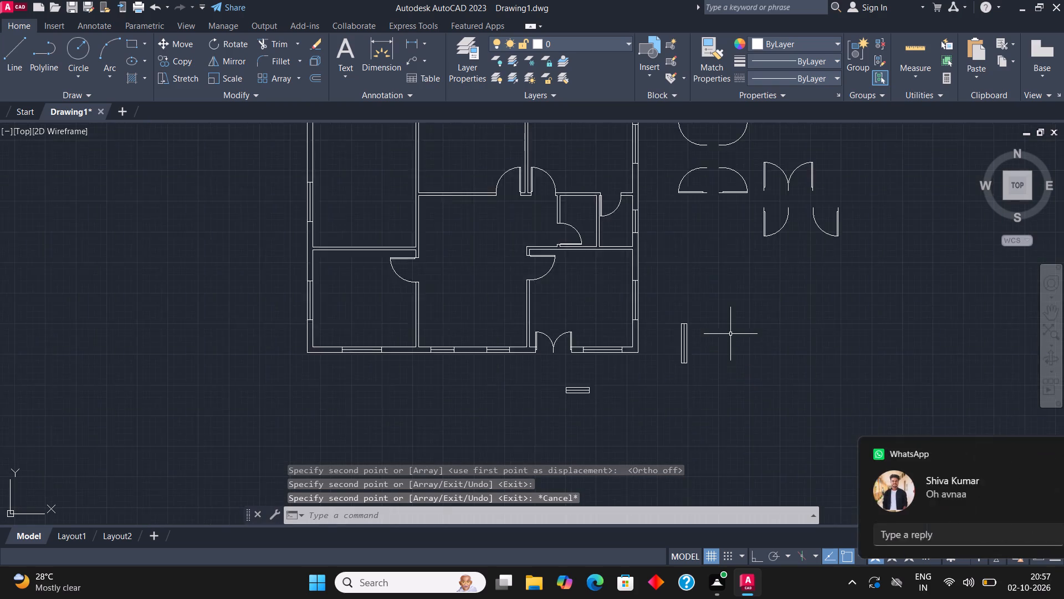
pyautogui.scroll(1, 730, 334)
pyautogui.click(513, 457)
pyautogui.click(397, 408)
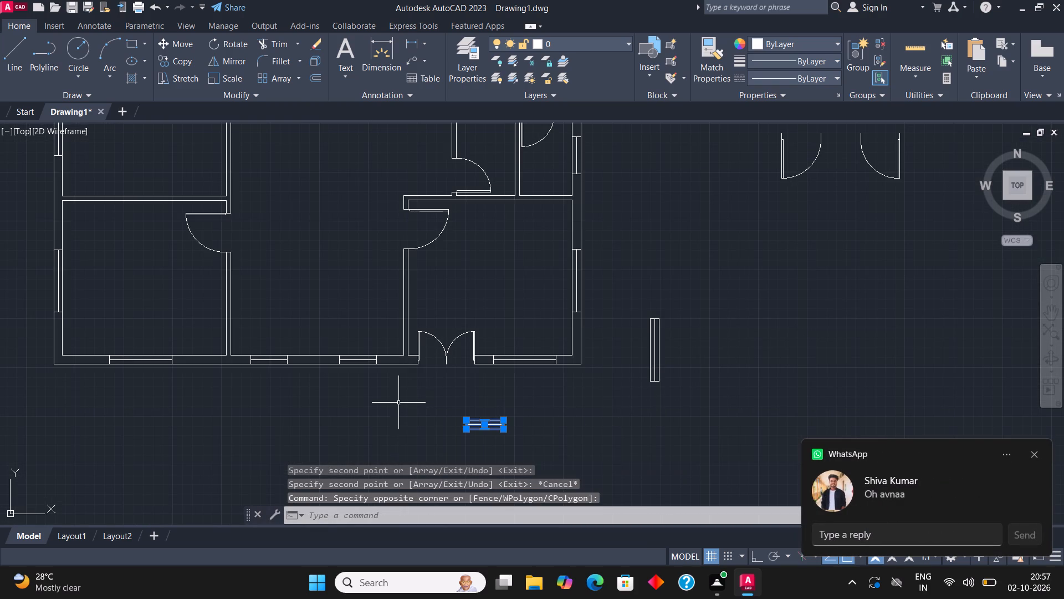
pyautogui.press('Delete')
pyautogui.click(727, 394)
pyautogui.click(645, 317)
pyautogui.press('Delete')
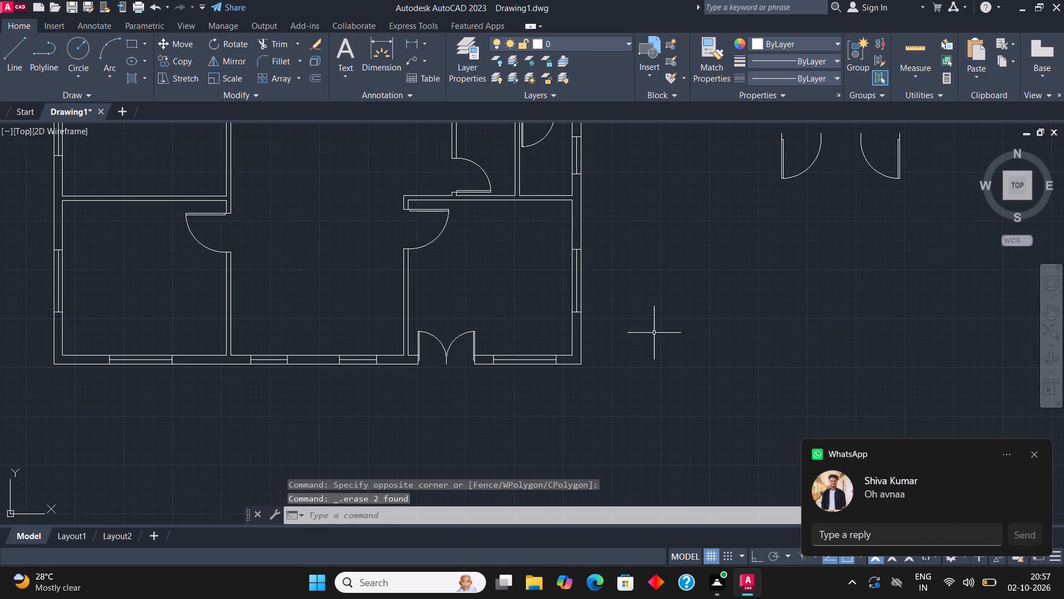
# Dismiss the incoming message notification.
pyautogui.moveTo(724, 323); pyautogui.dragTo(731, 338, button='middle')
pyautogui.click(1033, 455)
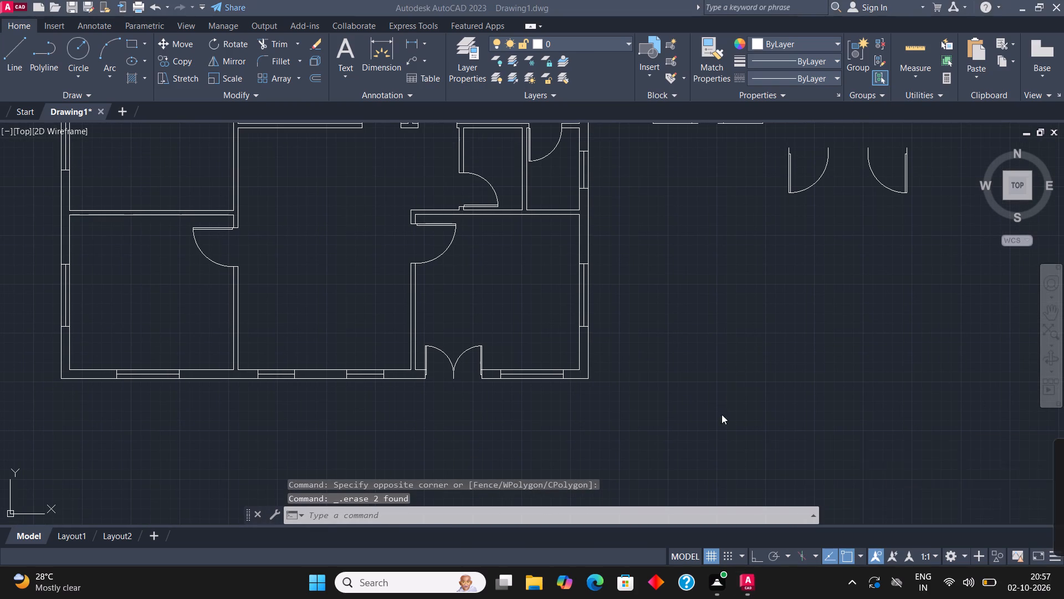
# Switch the toilet block beside the floor plan to its plan view.
pyautogui.scroll(-2, 606, 387)
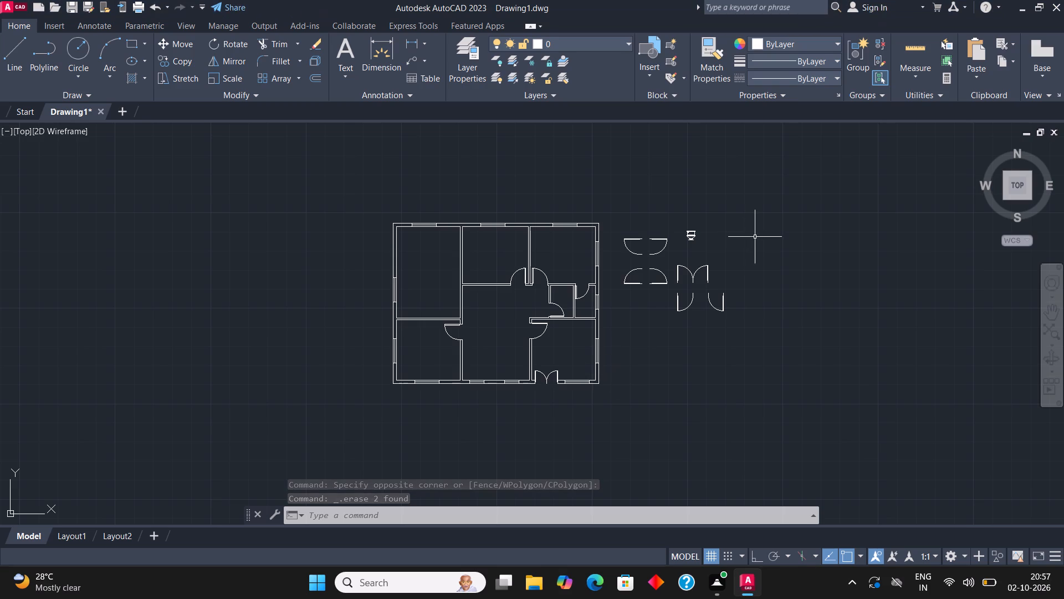
pyautogui.moveTo(742, 240); pyautogui.dragTo(731, 242, button='middle')
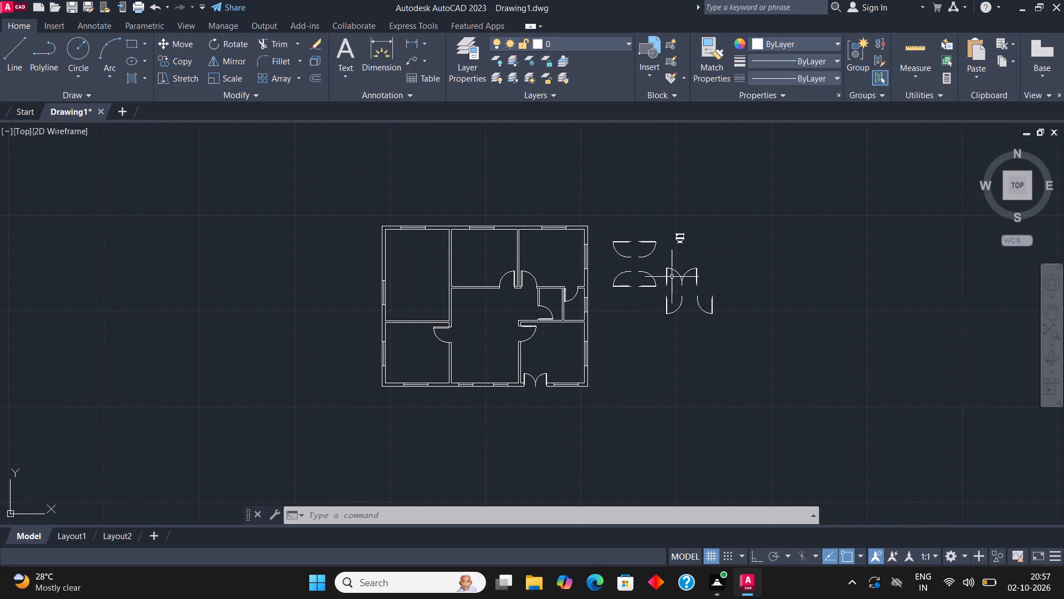
pyautogui.scroll(3, 679, 237)
pyautogui.click(678, 235)
pyautogui.click(653, 255)
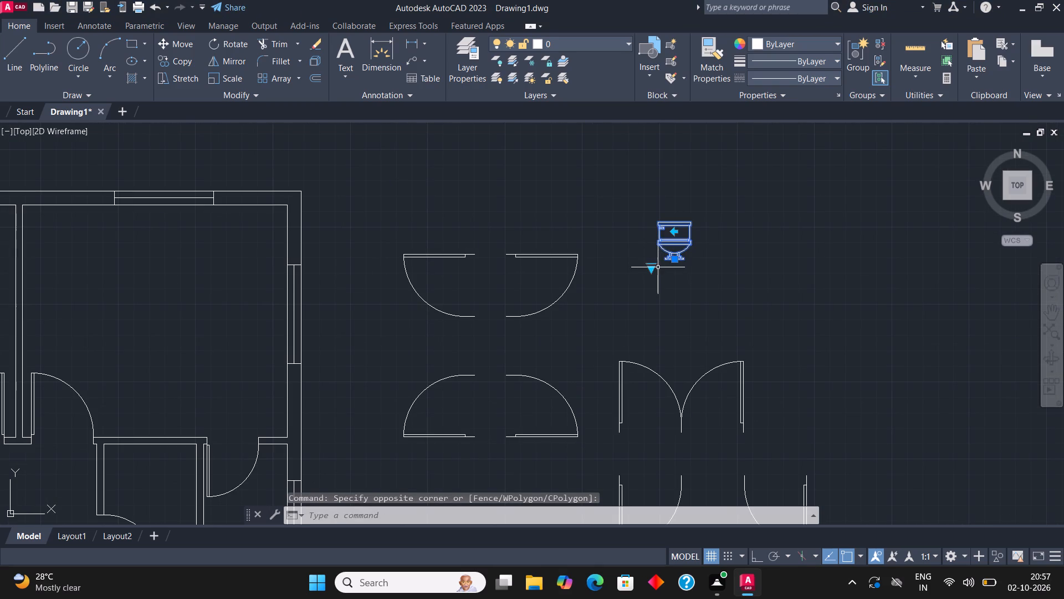
pyautogui.click(651, 270)
pyautogui.click(693, 292)
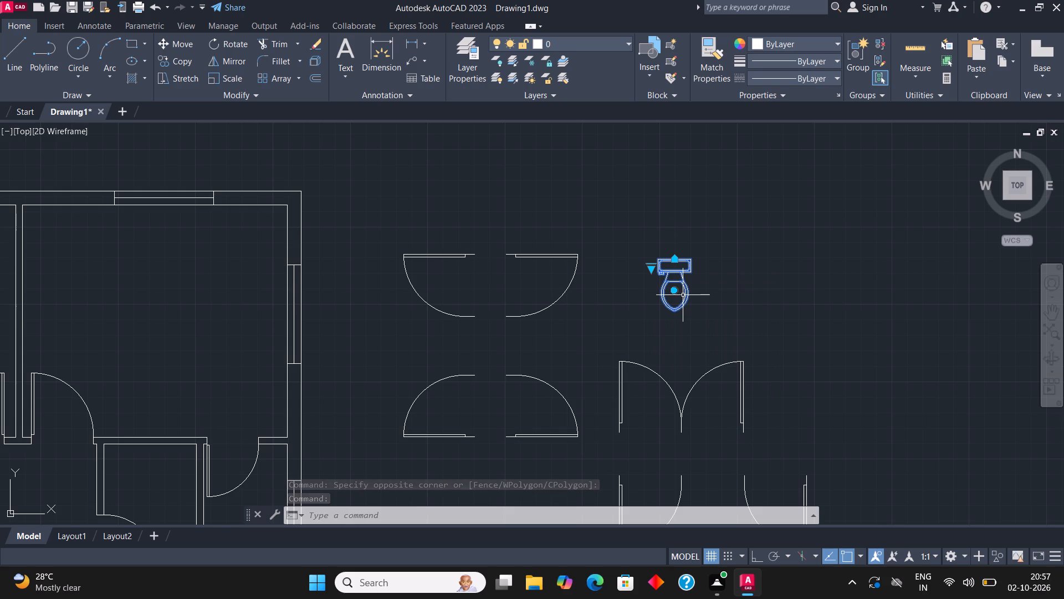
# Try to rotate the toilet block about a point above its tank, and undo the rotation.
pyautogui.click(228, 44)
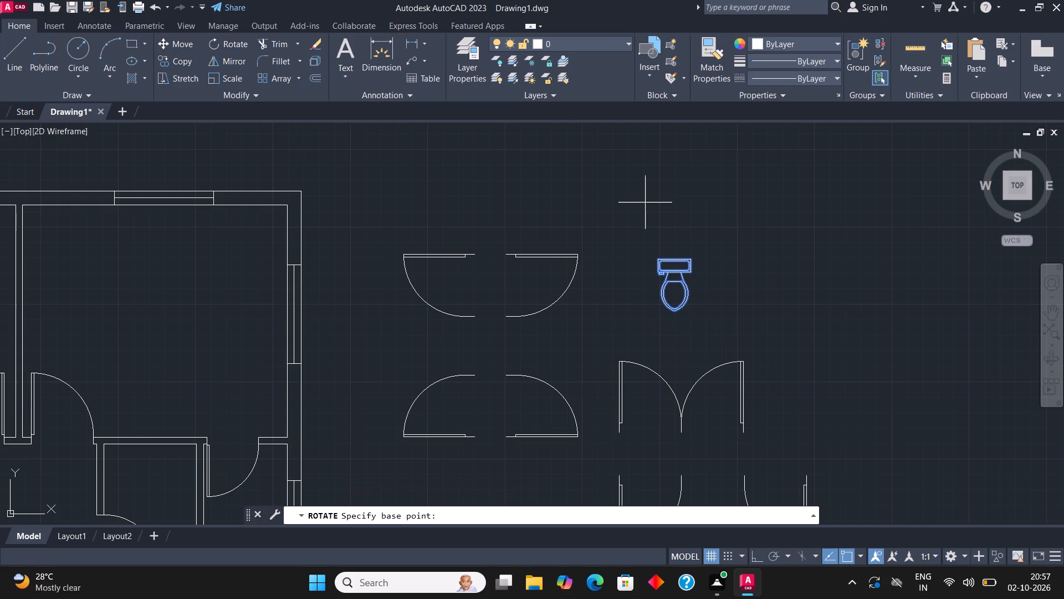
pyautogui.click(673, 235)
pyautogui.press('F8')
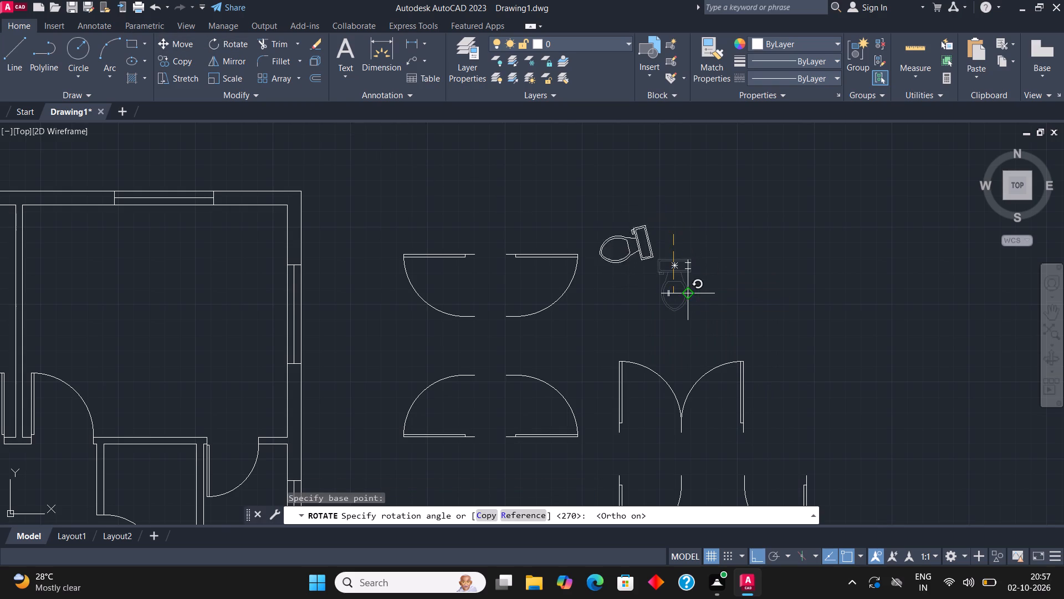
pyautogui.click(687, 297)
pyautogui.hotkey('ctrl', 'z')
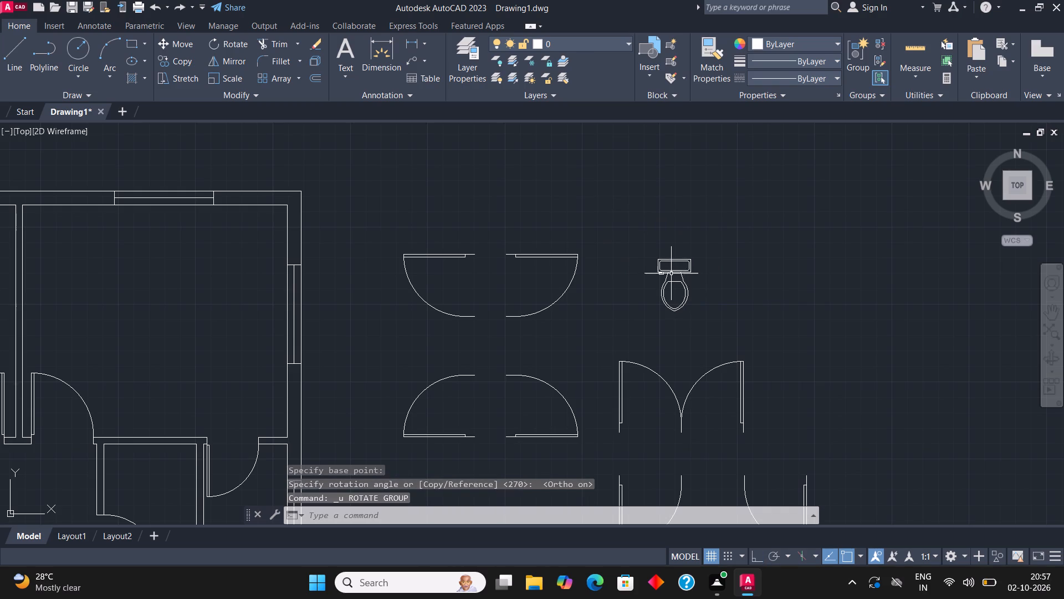
# Rotate the toilet block by 270° with Ortho on about a point just beside it, so its tank faces right.
pyautogui.click(671, 272)
pyautogui.click(232, 49)
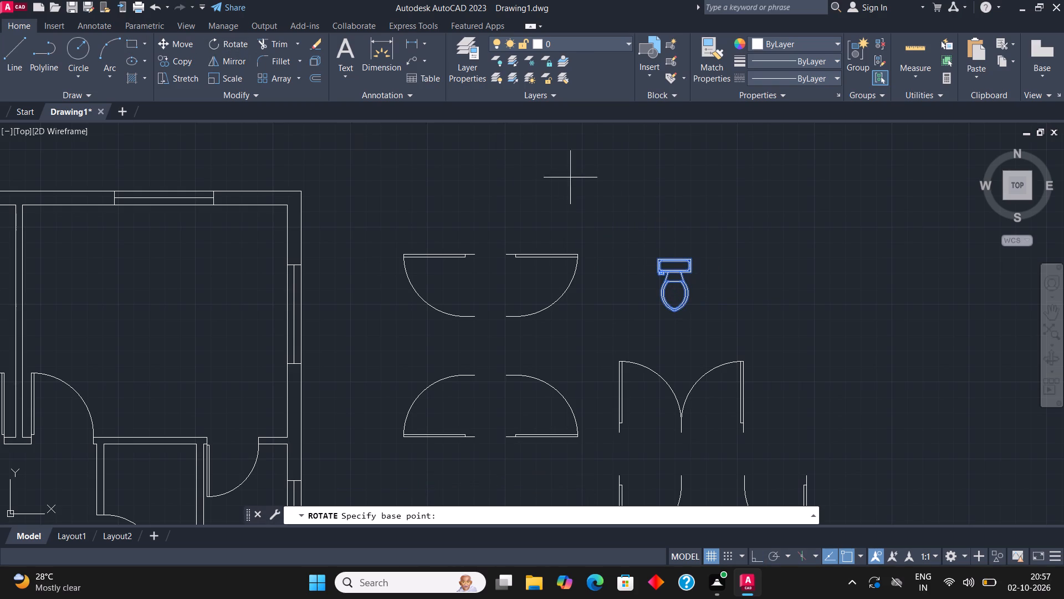
pyautogui.click(703, 277)
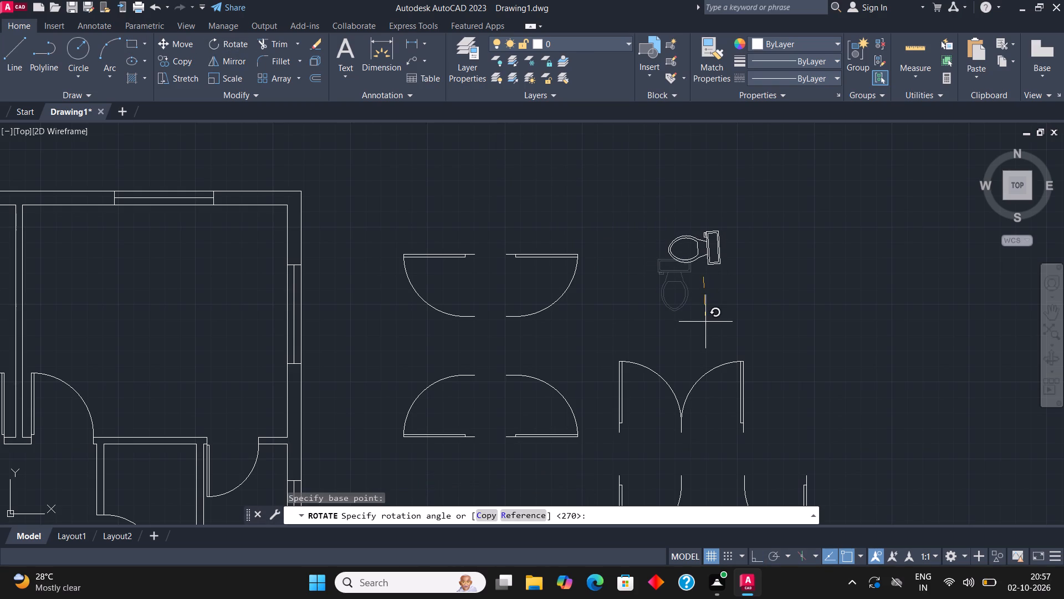
pyautogui.press('F8')
pyautogui.click(705, 322)
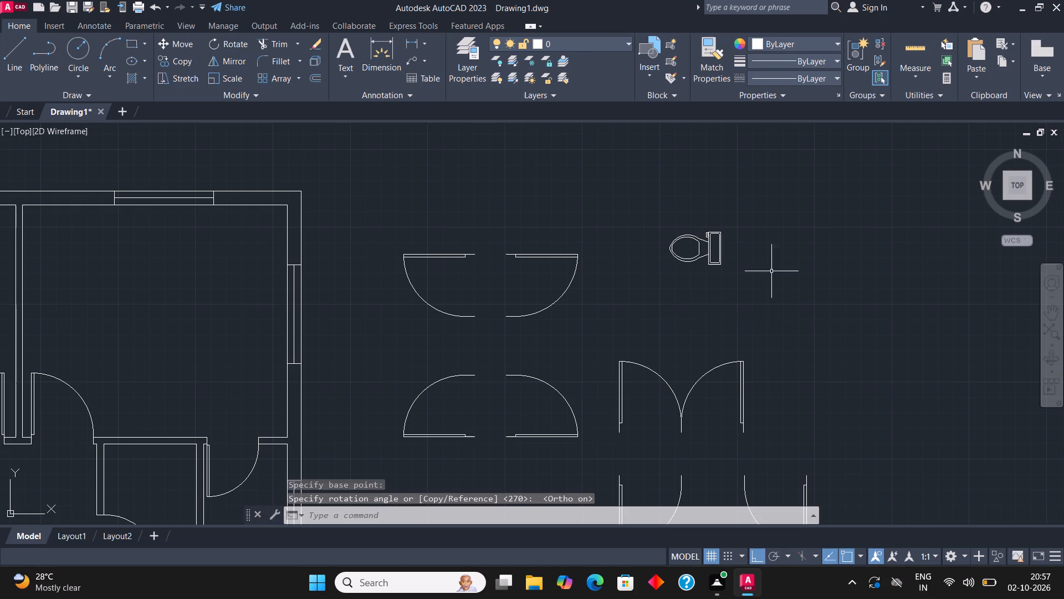
# Copy the rotated toilet from its tank's upper right corner onto the inner face of the rightmost toilet room's outer wall, with Ortho off.
pyautogui.moveTo(768, 298); pyautogui.dragTo(761, 298)
pyautogui.click(690, 244)
pyautogui.click(180, 61)
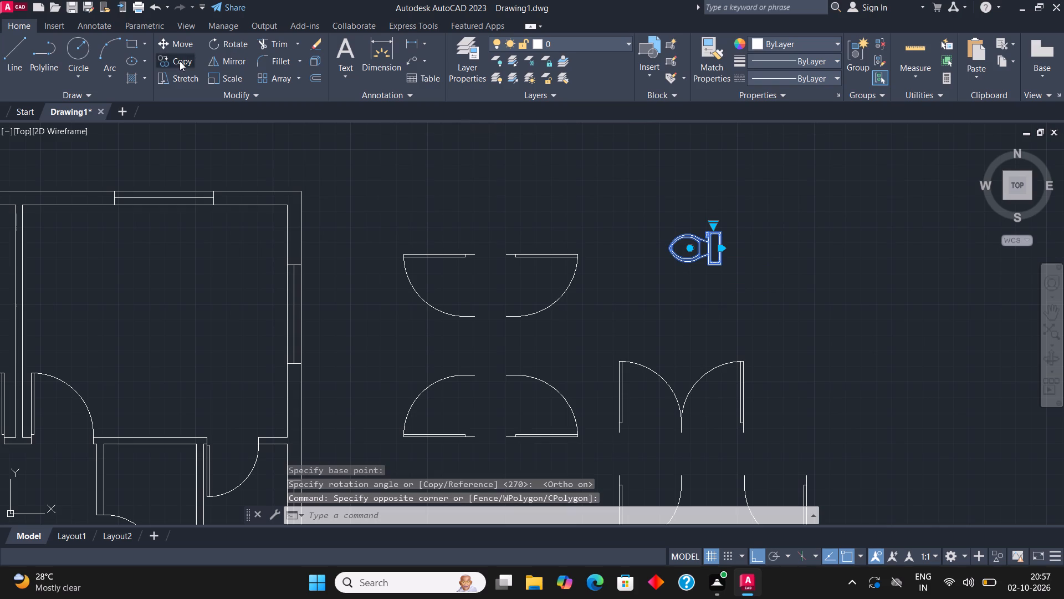
pyautogui.click(719, 227)
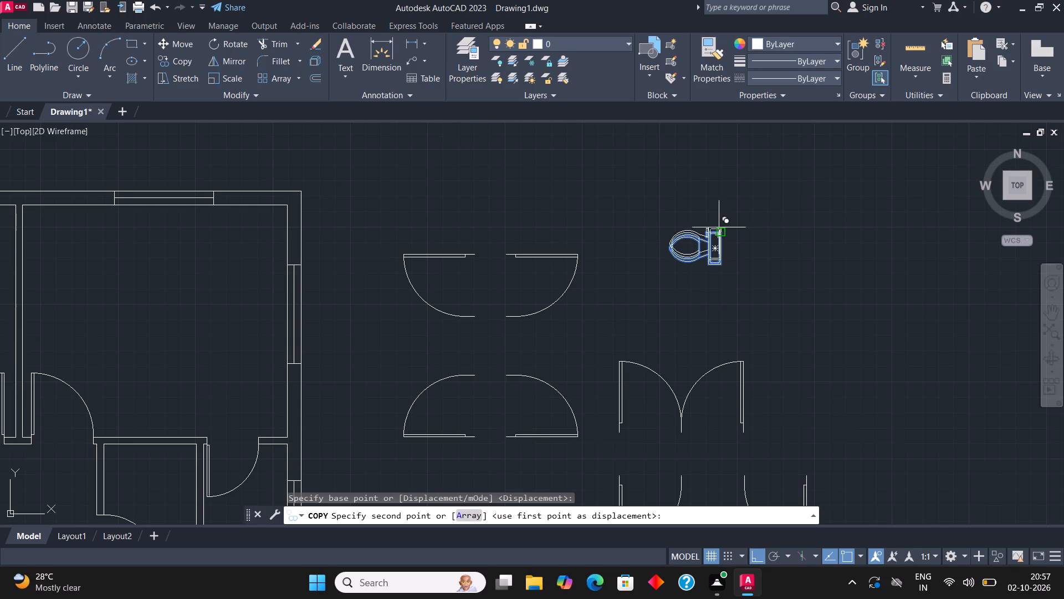
pyautogui.press('F8')
pyautogui.scroll(-2, 798, 192)
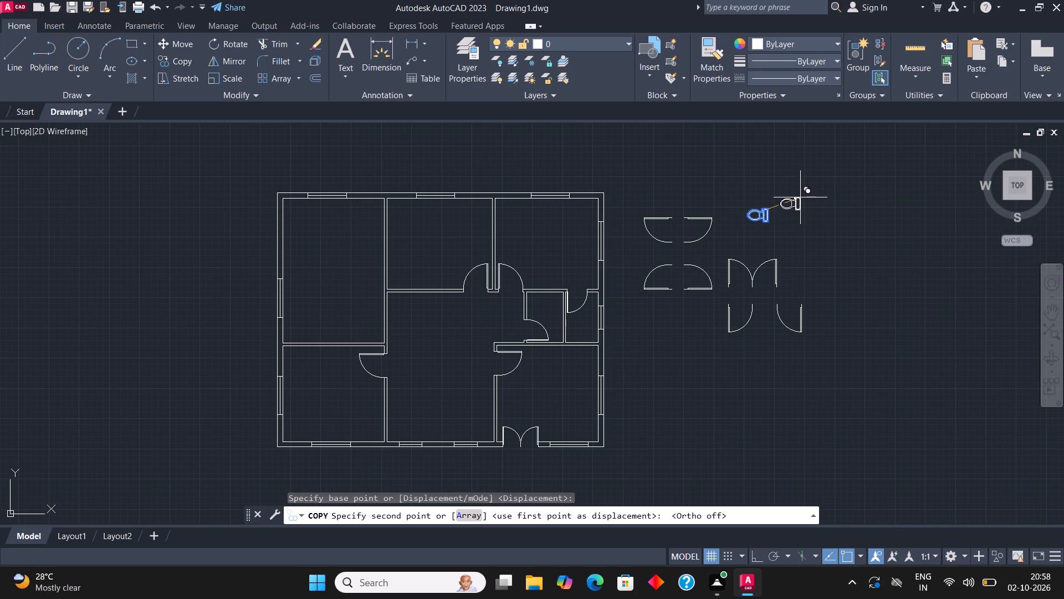
pyautogui.scroll(2, 587, 321)
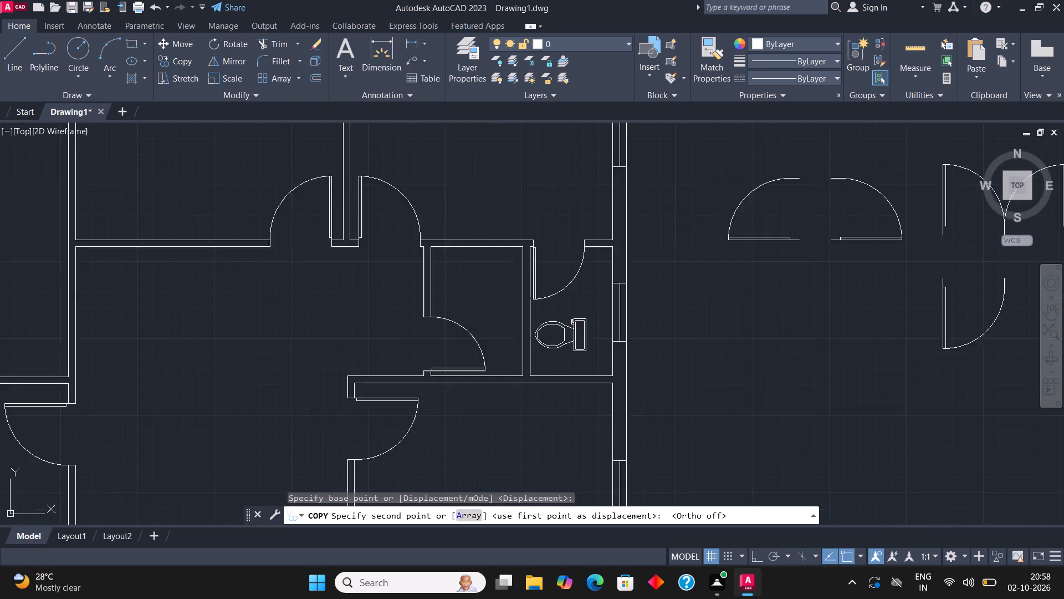
pyautogui.scroll(2, 586, 319)
pyautogui.click(650, 329)
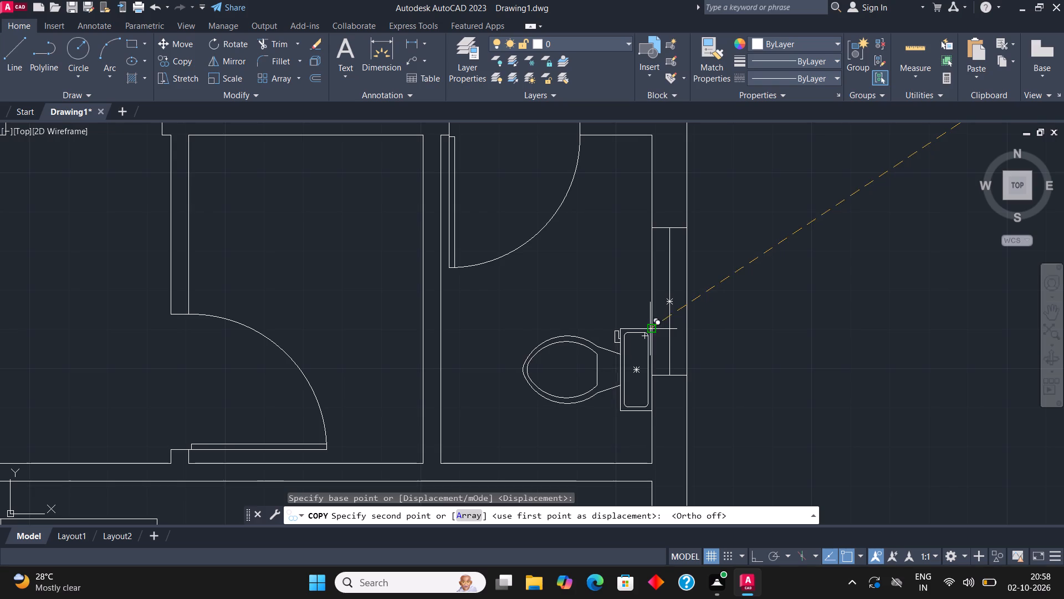
# Place another copy of the toilet in the adjoining toilet room, its tank against the partition between the two rooms, near the top wall.
pyautogui.scroll(-2, 675, 320)
pyautogui.scroll(3, 612, 319)
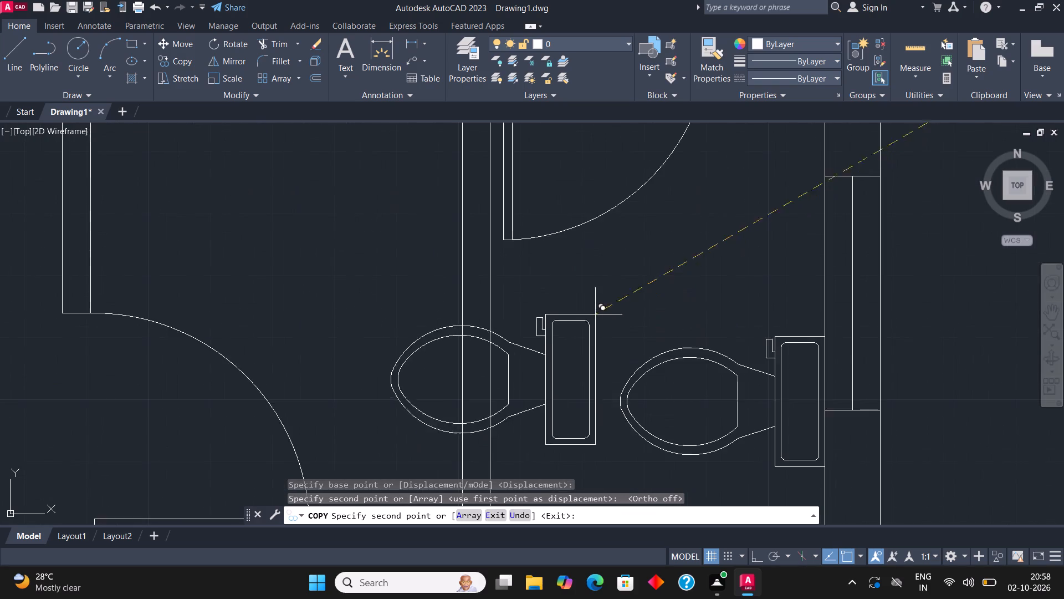
pyautogui.scroll(-2, 557, 292)
pyautogui.scroll(2, 537, 207)
pyautogui.click(493, 207)
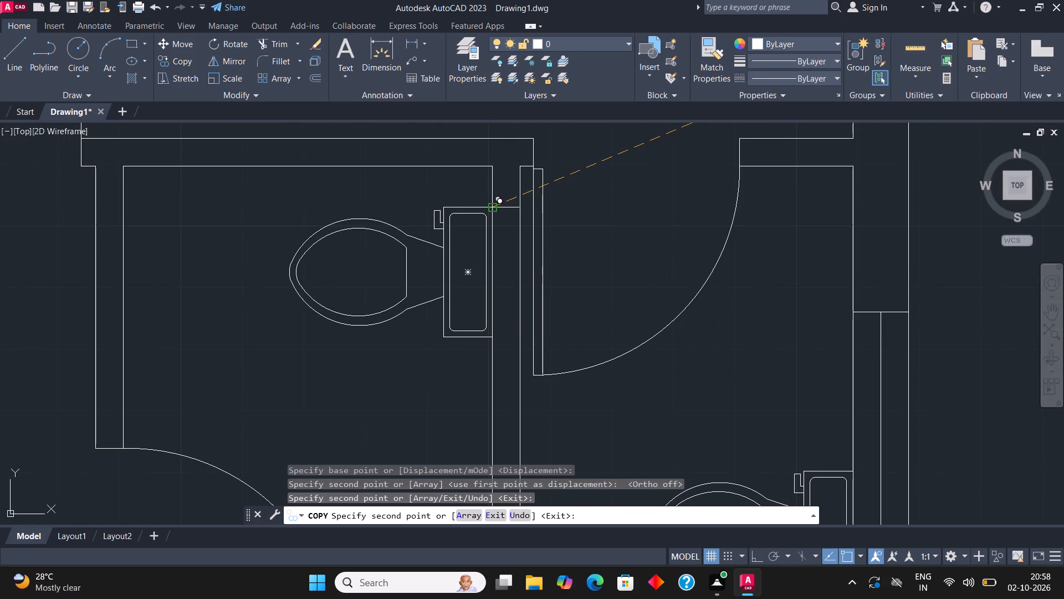
pyautogui.press('Escape')
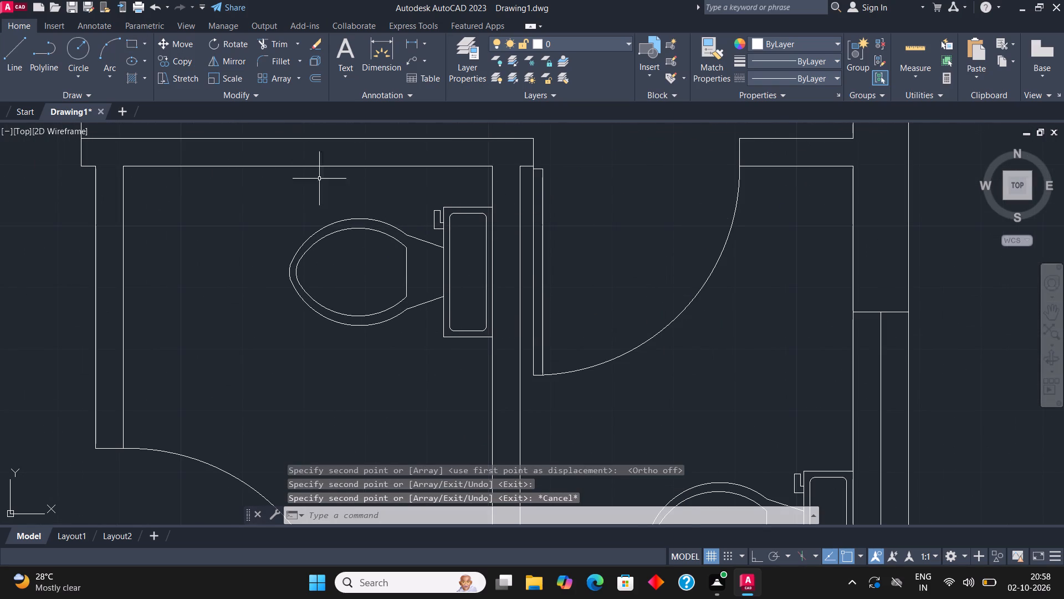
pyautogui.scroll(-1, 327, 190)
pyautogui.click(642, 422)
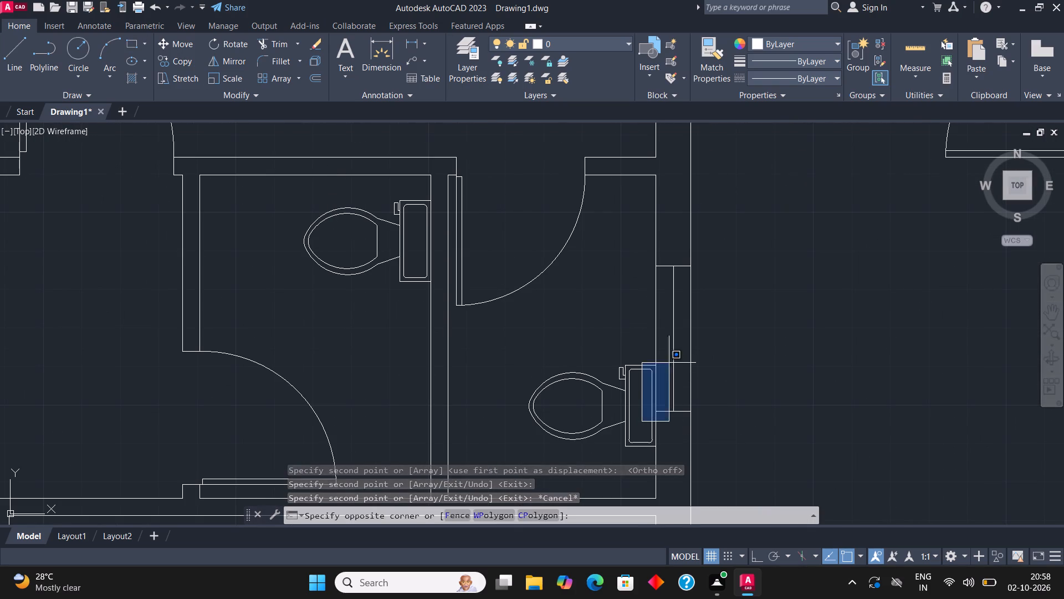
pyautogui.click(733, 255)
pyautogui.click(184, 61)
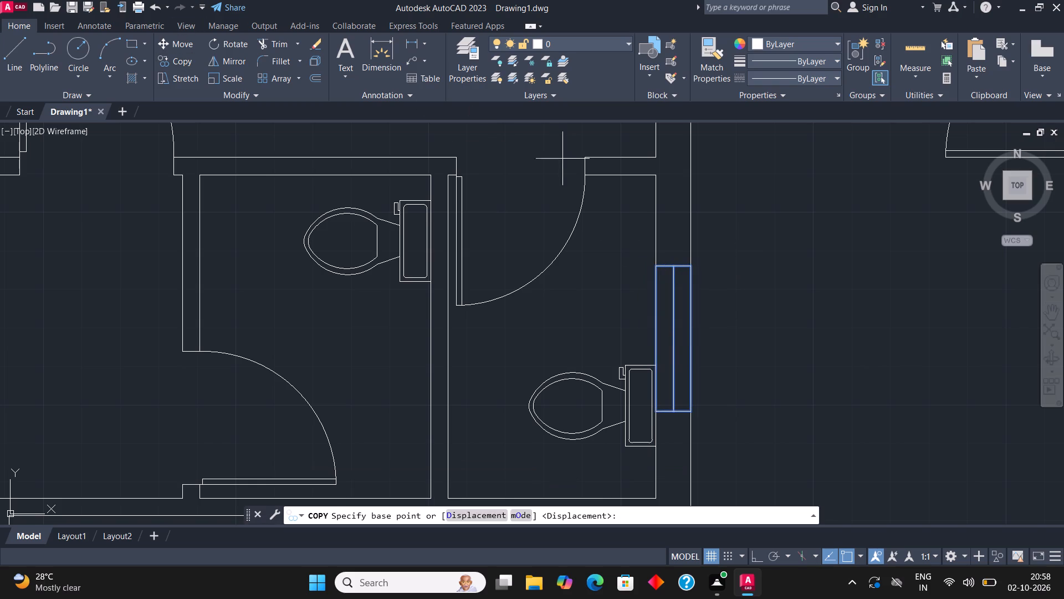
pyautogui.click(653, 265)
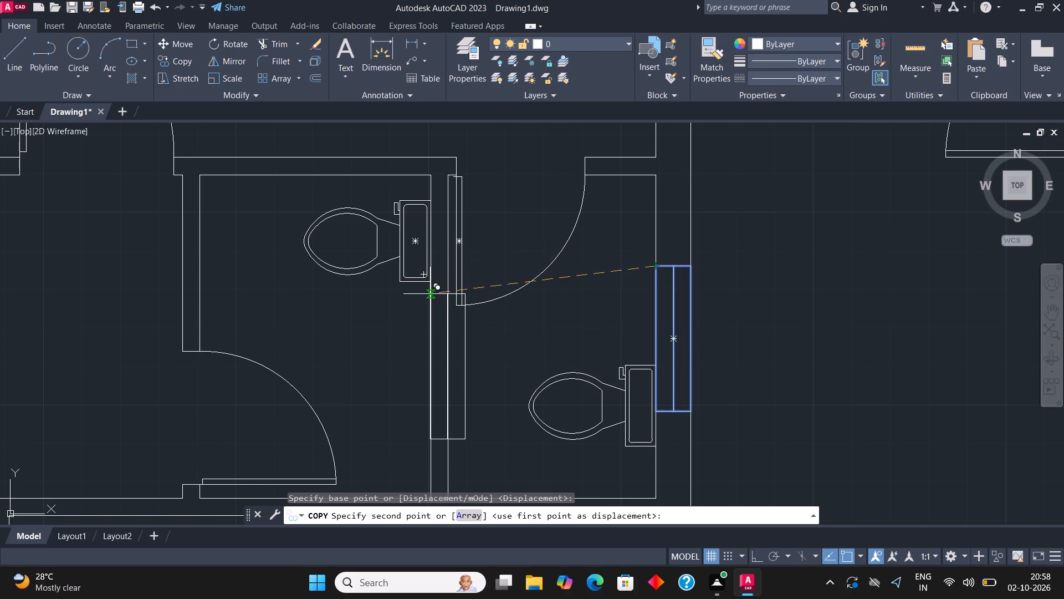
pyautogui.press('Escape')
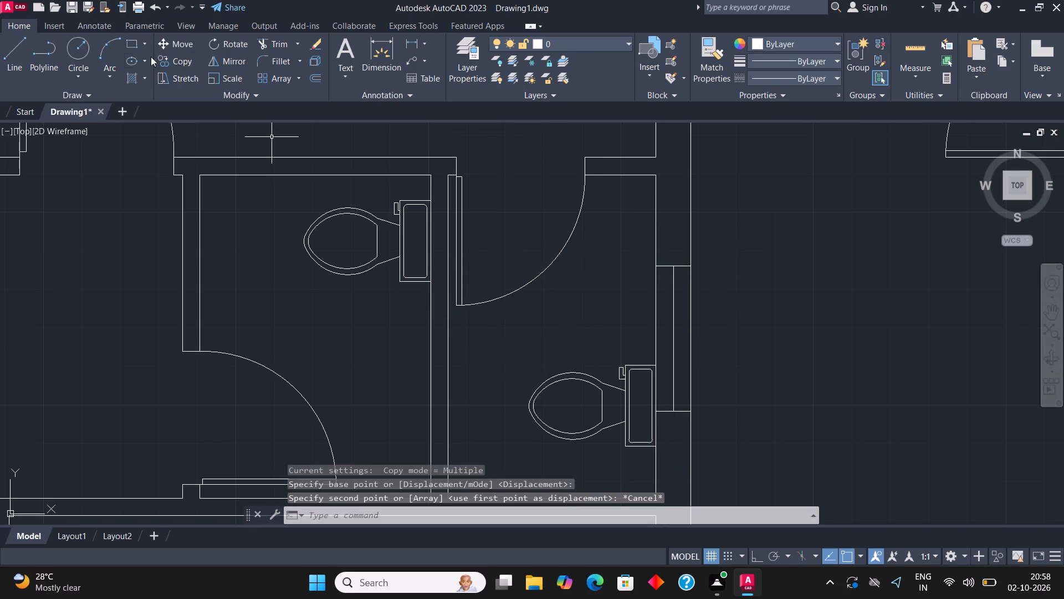
# Draw a window in the partition between the two toilet rooms, as a rectangle across the wall's thickness with a lengthwise centre line.
pyautogui.click(133, 44)
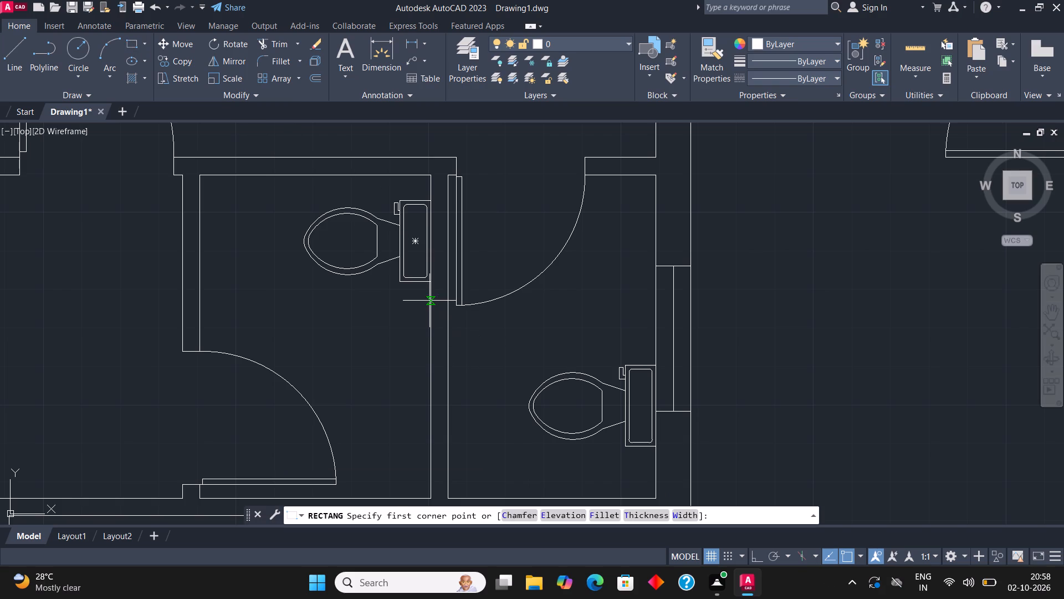
pyautogui.click(429, 298)
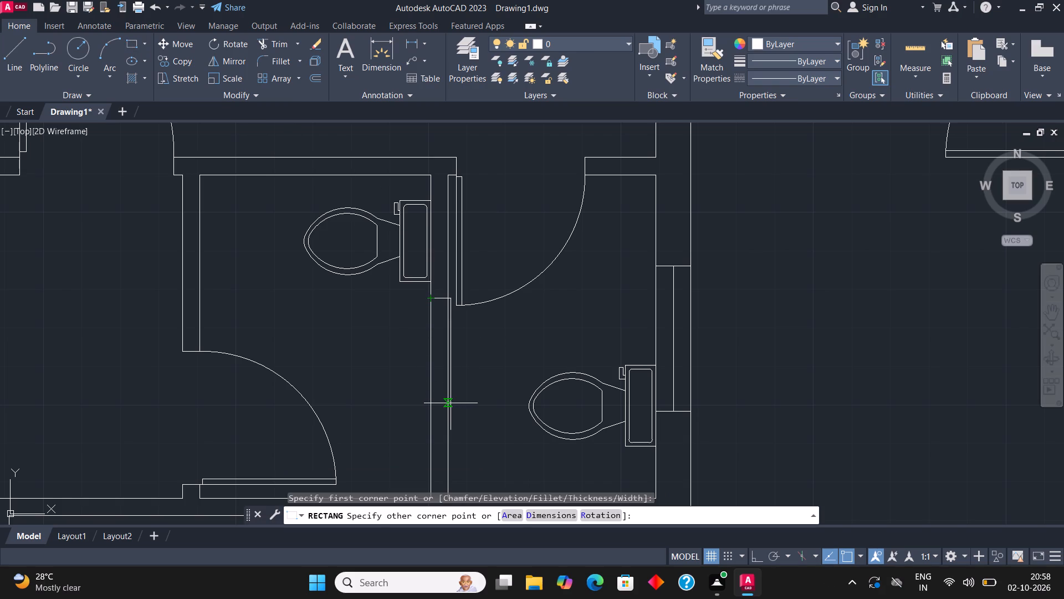
pyautogui.click(449, 402)
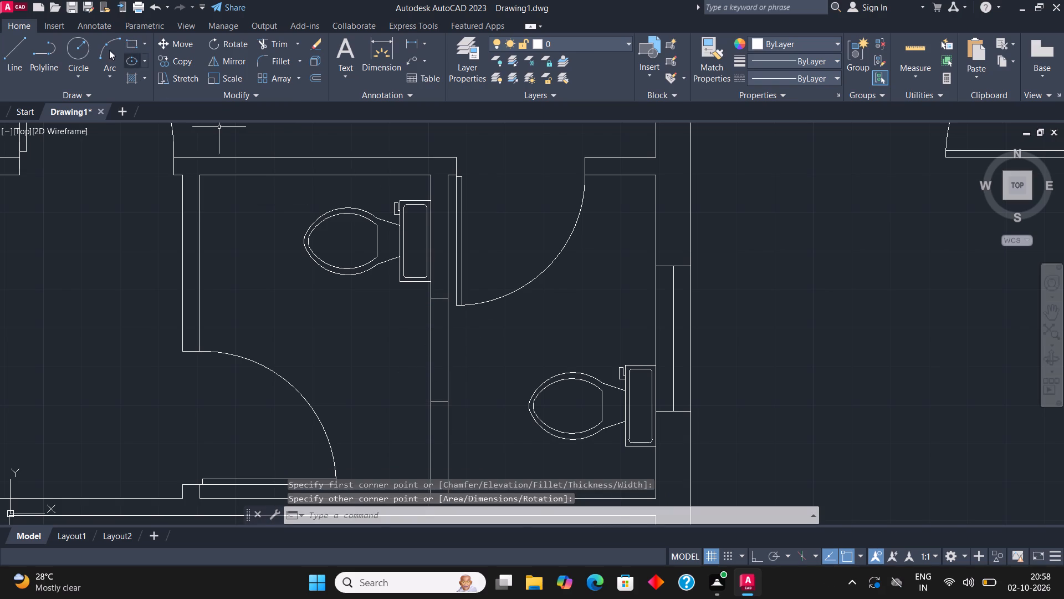
pyautogui.click(21, 47)
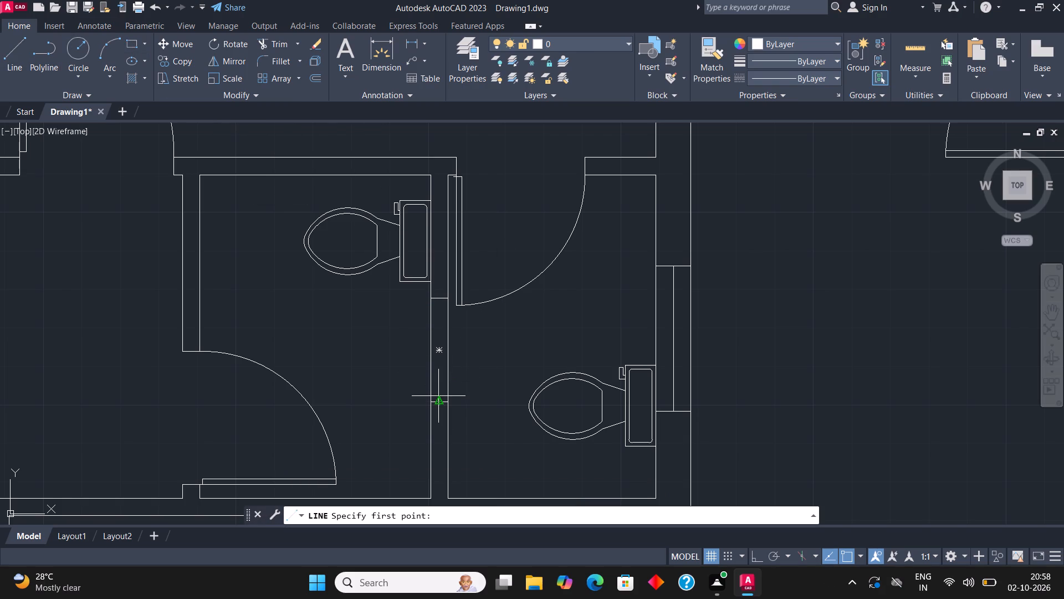
pyautogui.click(439, 396)
pyautogui.click(441, 302)
pyautogui.press('Escape')
# Look over the whole floor plan with its fitted doors, windows and toilets.
pyautogui.scroll(-2, 652, 229)
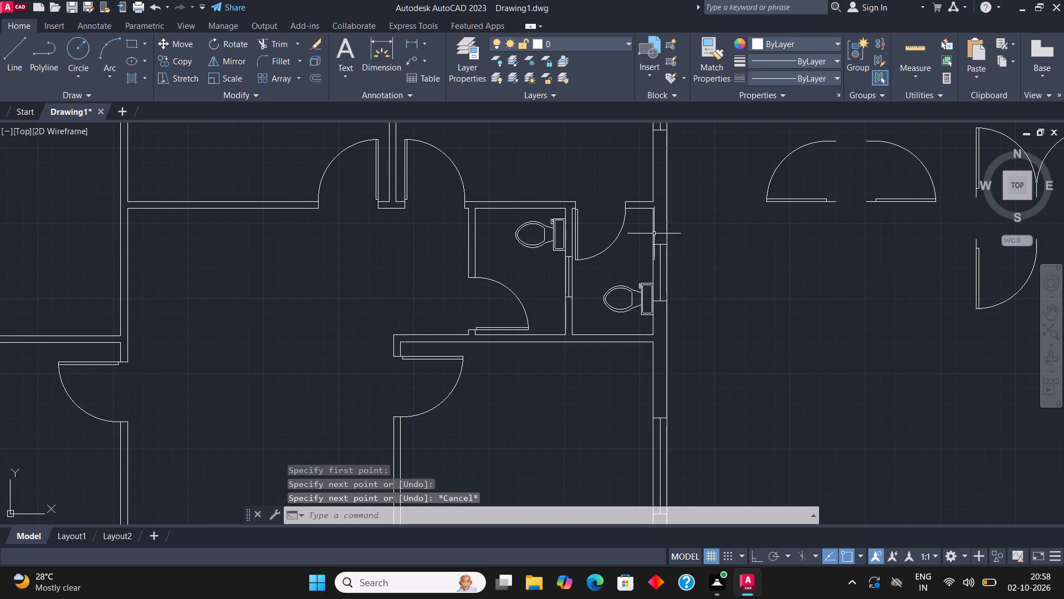
pyautogui.scroll(-1, 621, 249)
pyautogui.moveTo(604, 269); pyautogui.dragTo(621, 267, button='middle')
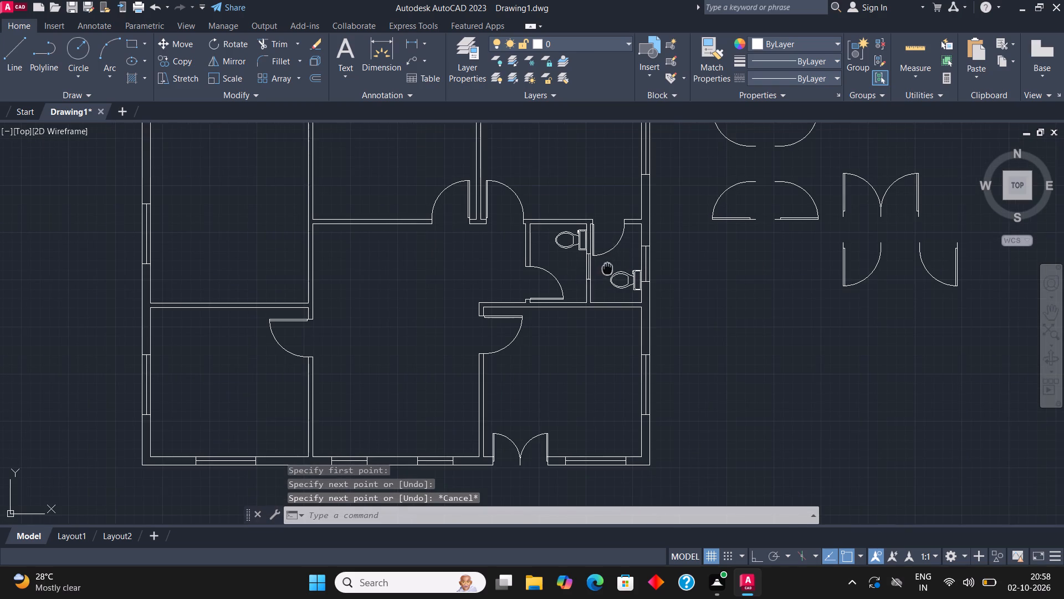
pyautogui.moveTo(621, 267); pyautogui.dragTo(661, 249, button='middle')
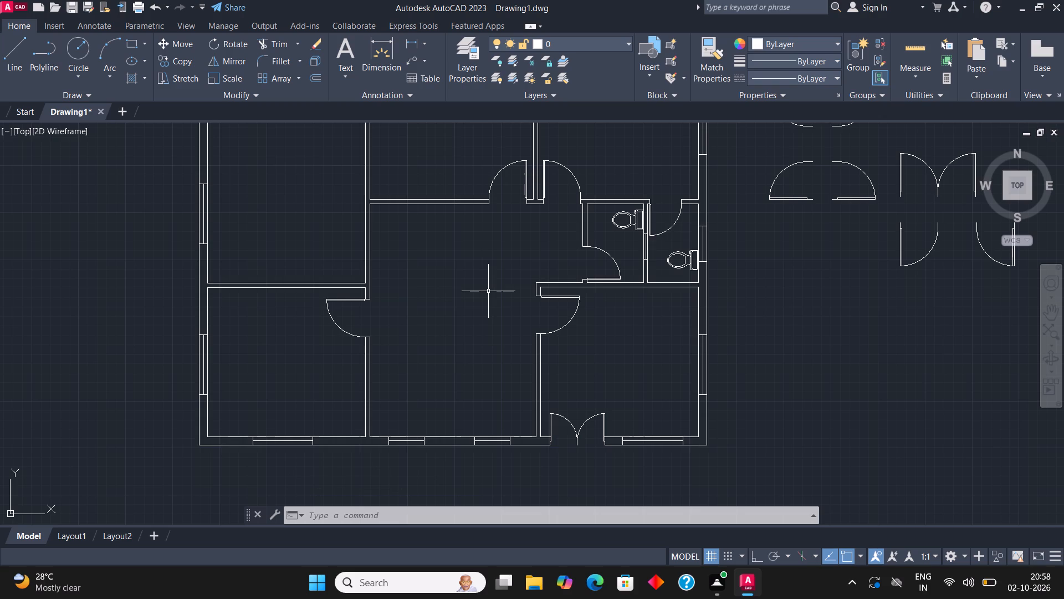
pyautogui.scroll(-2, 488, 291)
pyautogui.moveTo(477, 296); pyautogui.dragTo(567, 306, button='middle')
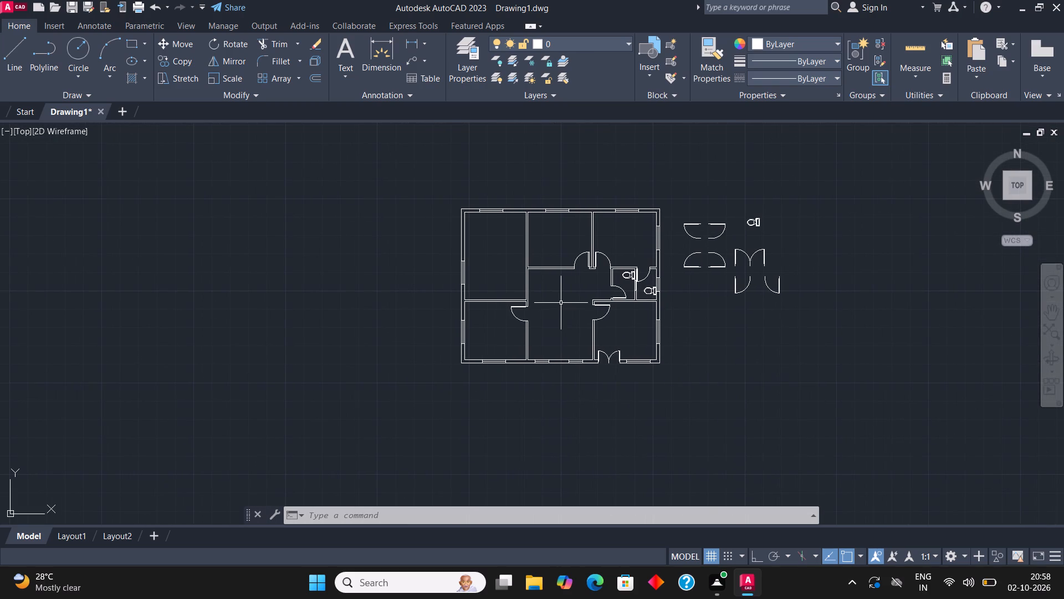
pyautogui.middleClick(559, 333)
# Draw a horizontal ellipse by centre in the lower part of the plan's upper left room, beside the outer-wall window.
pyautogui.scroll(3, 476, 260)
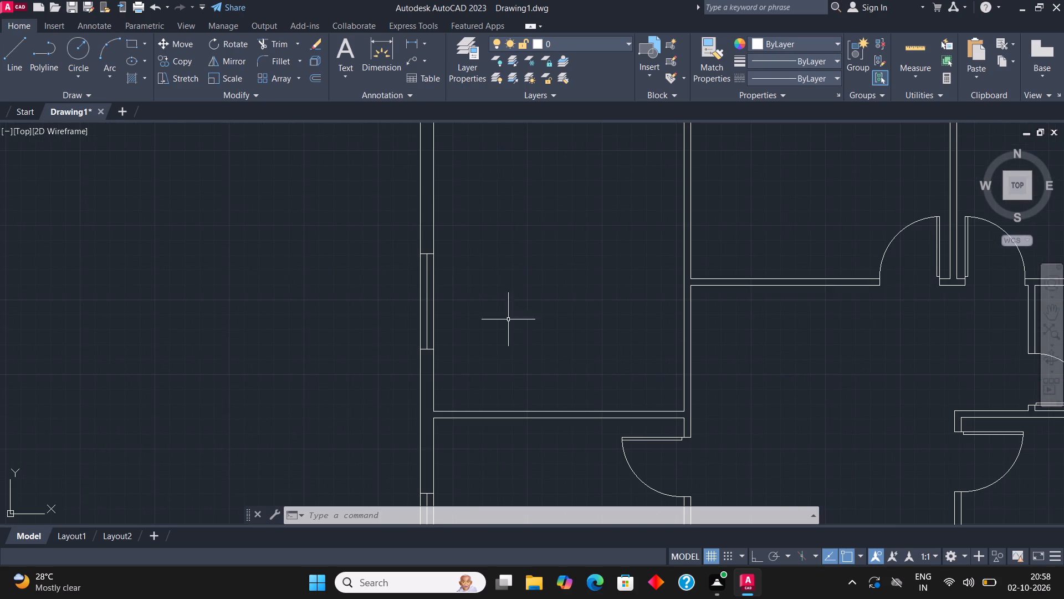
pyautogui.moveTo(547, 364); pyautogui.dragTo(470, 347, button='middle')
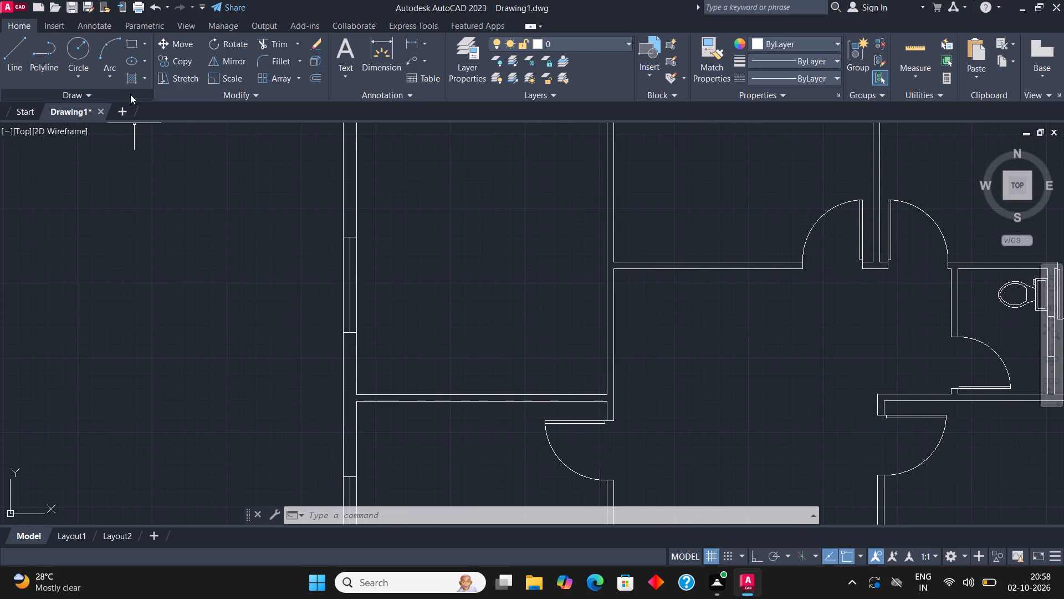
pyautogui.click(130, 62)
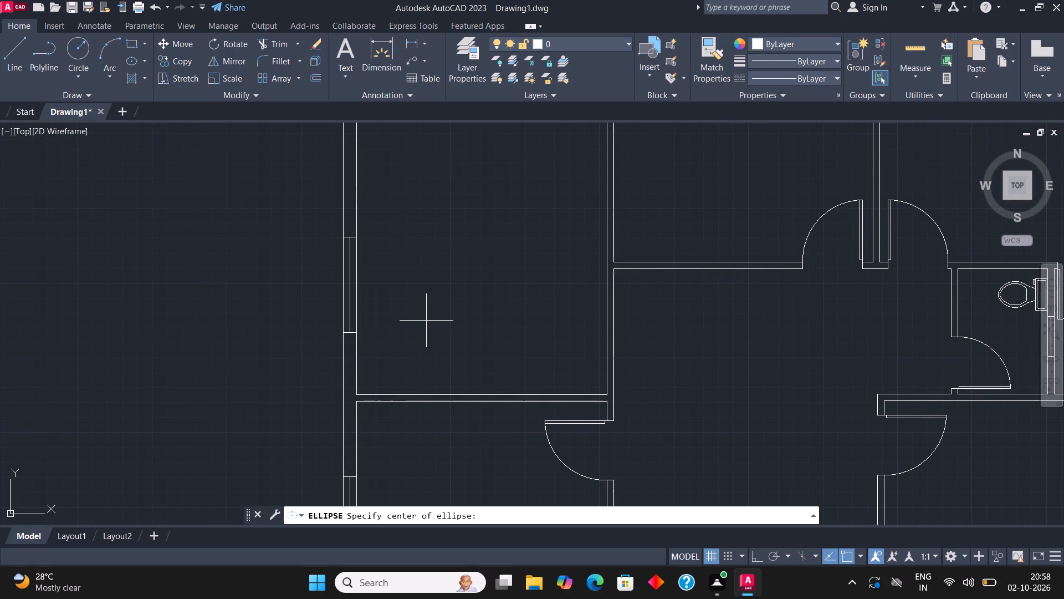
pyautogui.click(425, 312)
pyautogui.click(484, 312)
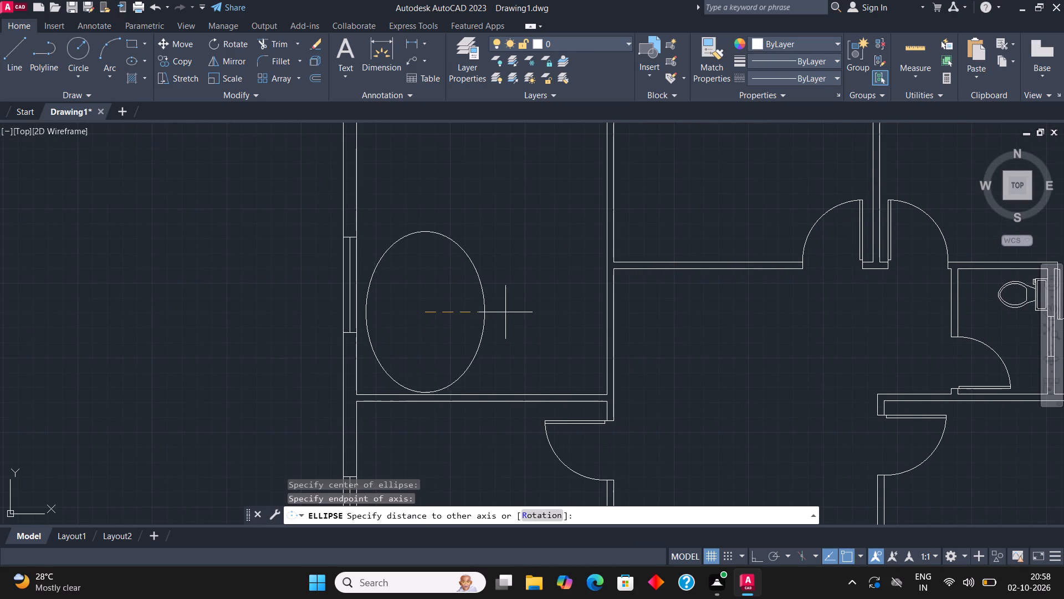
pyautogui.click(470, 323)
# Move the ellipse by its centre away from the window, towards the middle of the room.
pyautogui.click(479, 291)
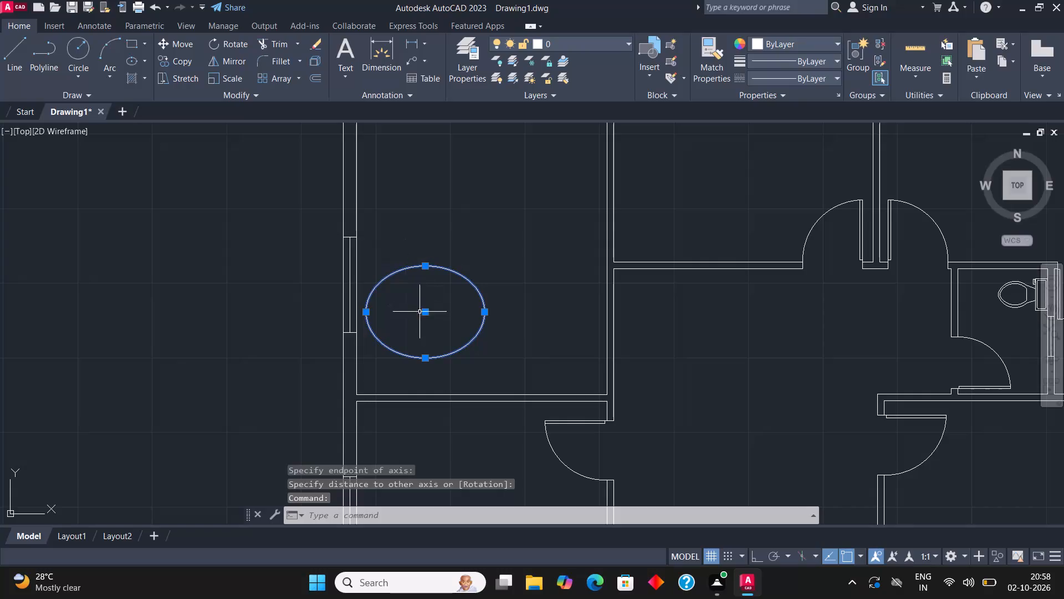
pyautogui.click(427, 313)
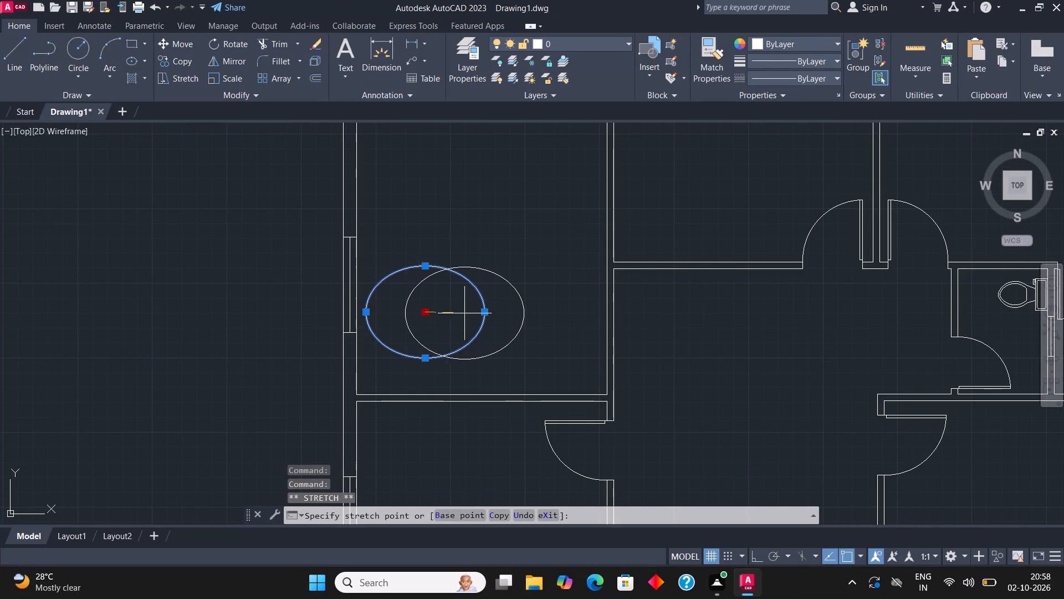
pyautogui.click(468, 309)
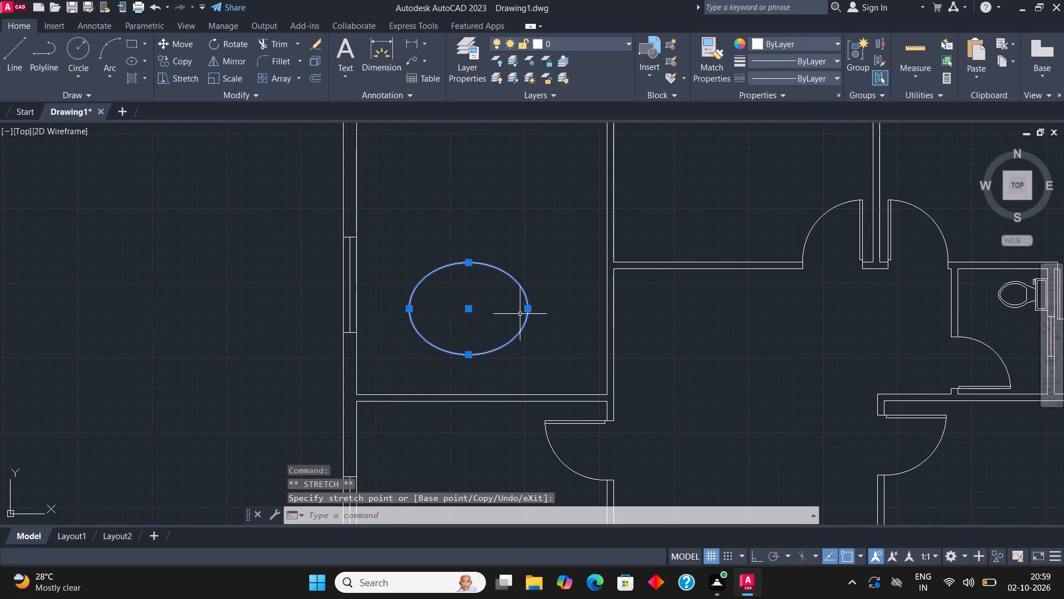
pyautogui.press('Escape')
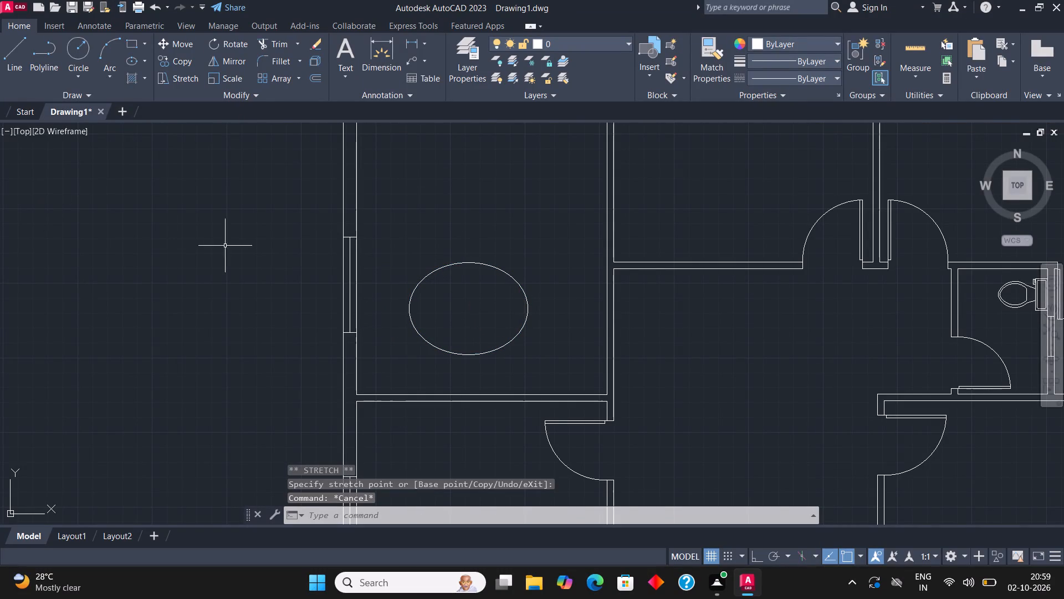
# Shrink the ellipse by shortening its vertical and horizontal axes, keeping it wider than tall.
pyautogui.moveTo(457, 301); pyautogui.dragTo(407, 300, button='middle')
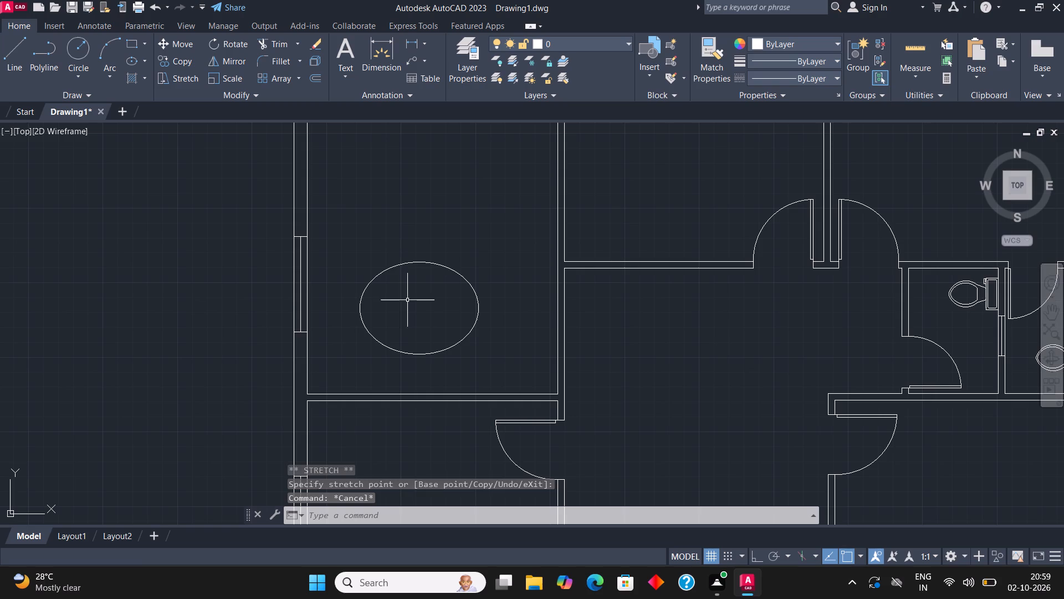
pyautogui.click(389, 266)
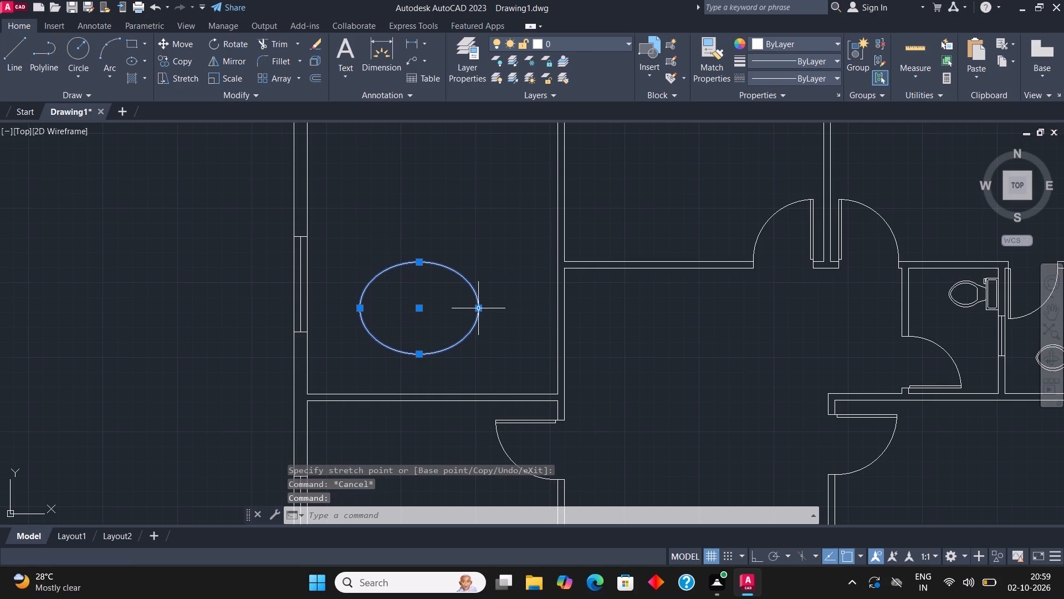
pyautogui.click(480, 309)
pyautogui.click(473, 307)
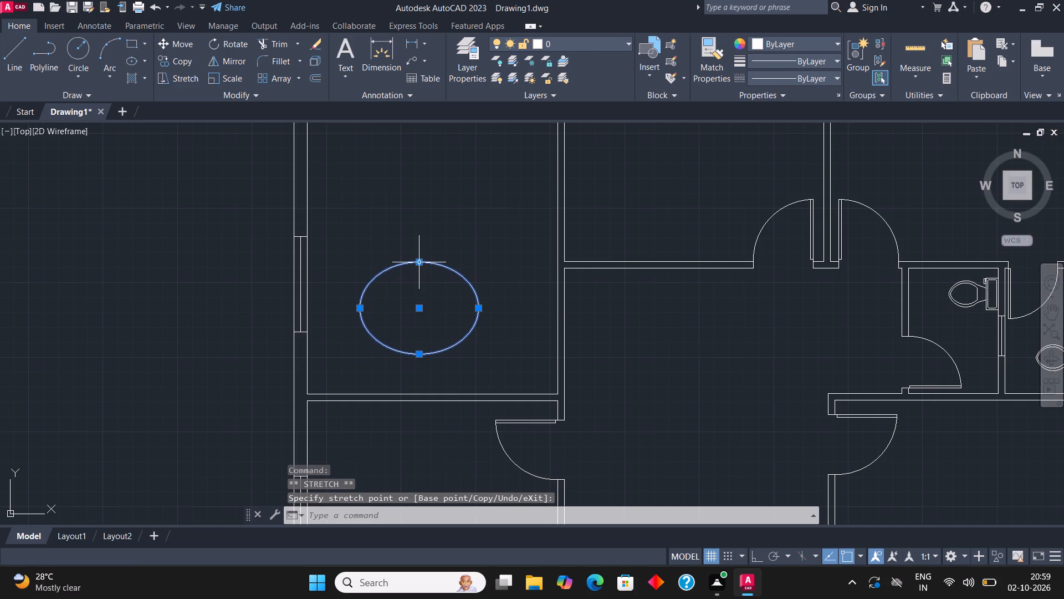
pyautogui.click(420, 259)
pyautogui.click(420, 273)
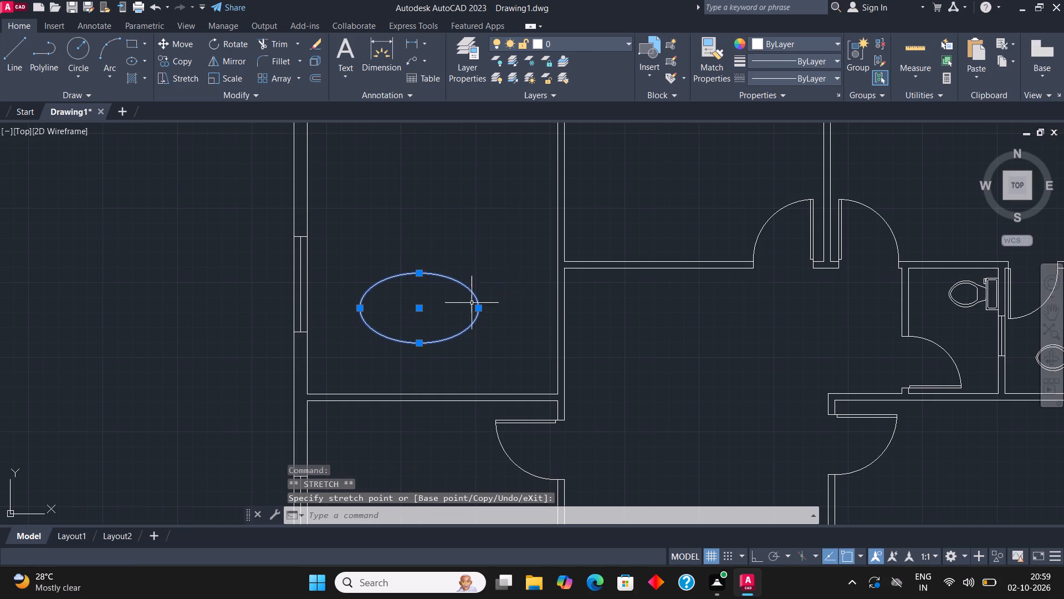
pyautogui.click(477, 306)
pyautogui.click(468, 304)
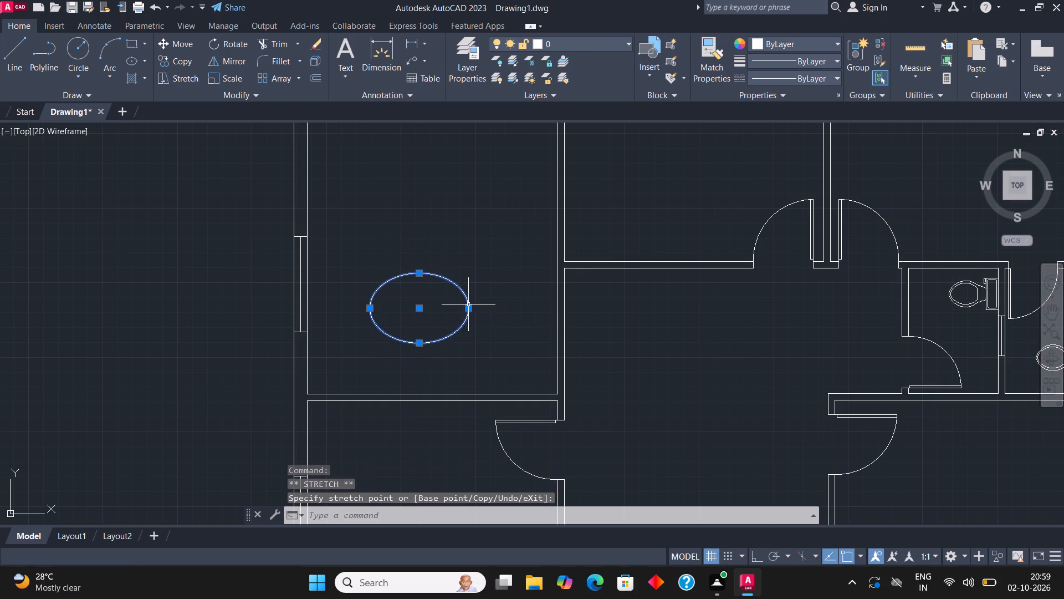
pyautogui.press('Escape')
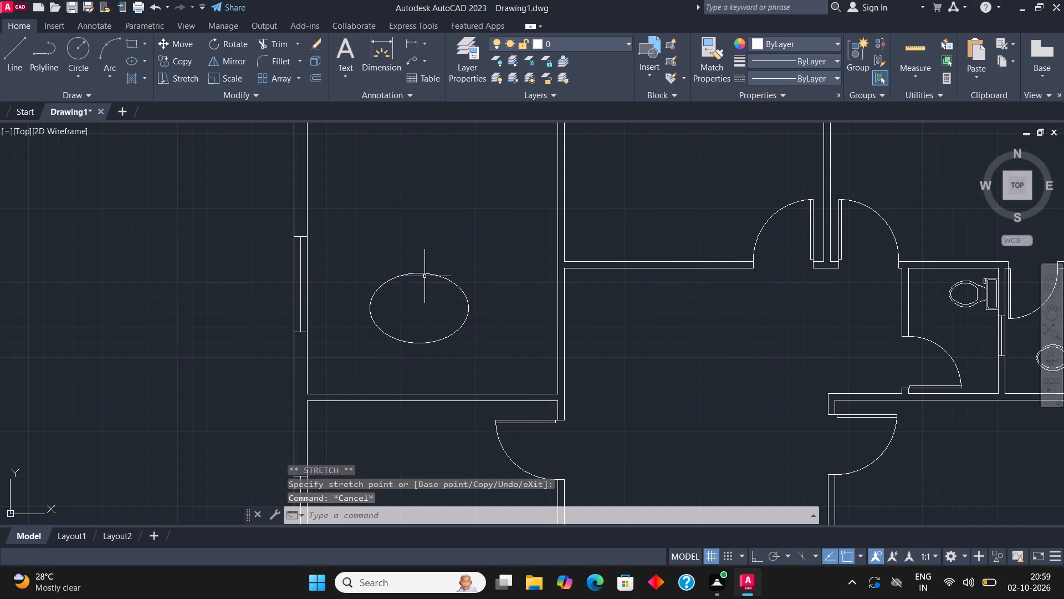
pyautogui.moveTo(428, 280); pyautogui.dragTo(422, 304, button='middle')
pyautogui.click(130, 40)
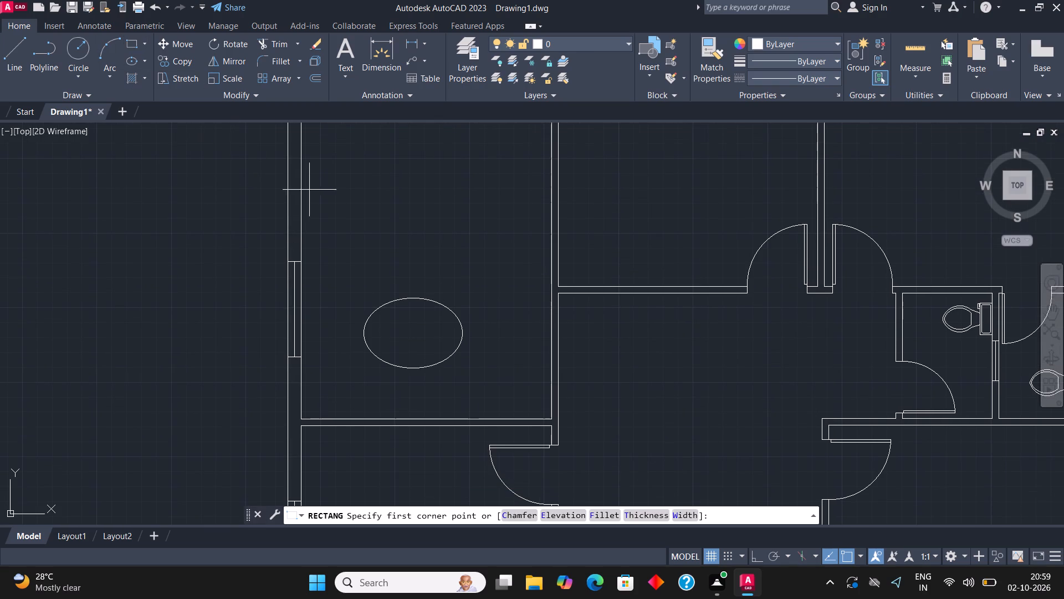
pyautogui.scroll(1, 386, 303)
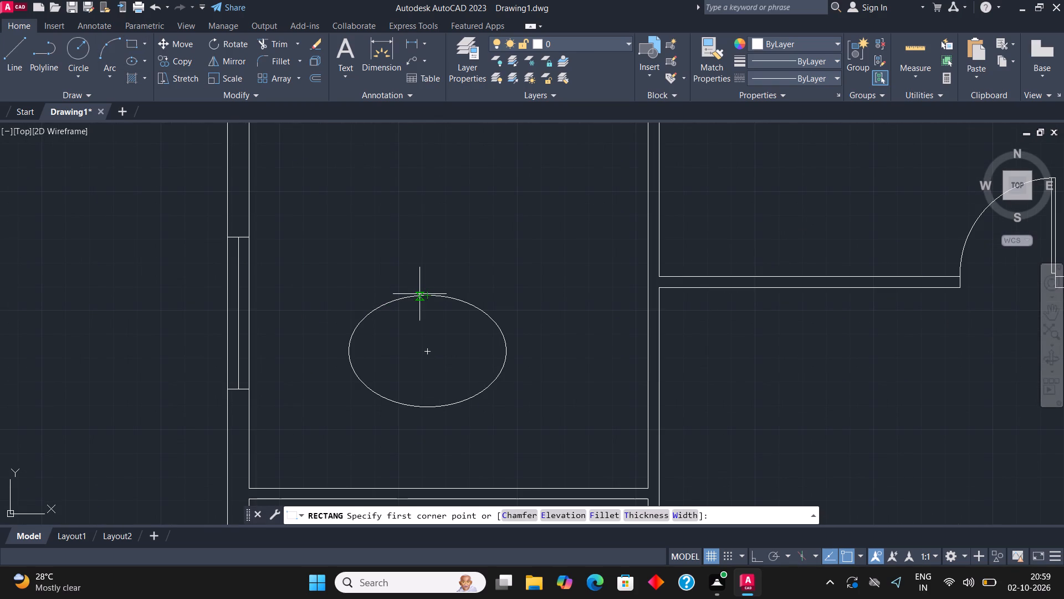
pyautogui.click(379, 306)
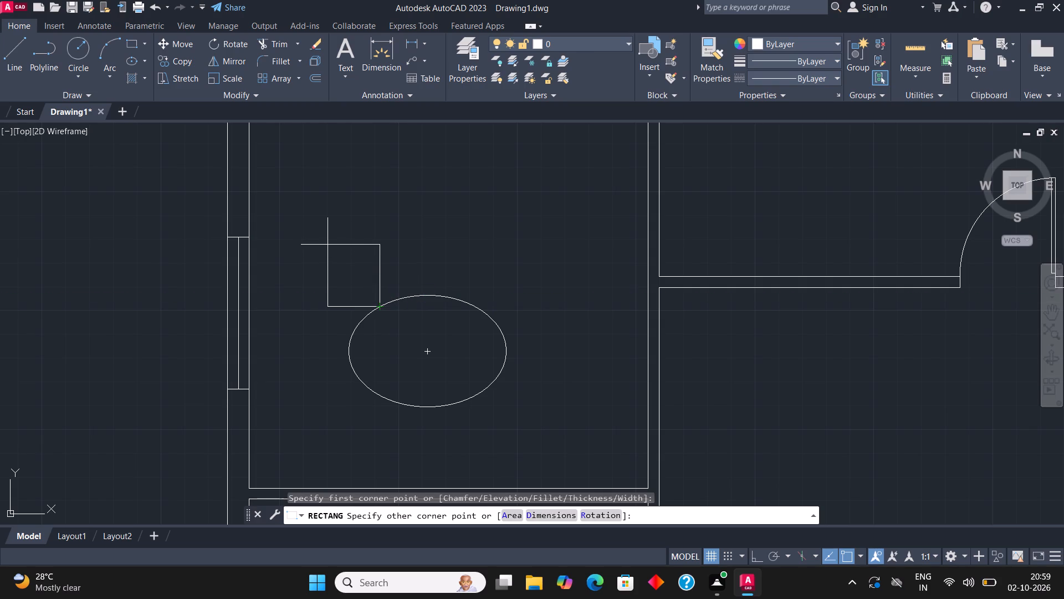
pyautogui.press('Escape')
# Draw a tilted three-sided chair outline with lines, open towards the ellipse and starting from its upper left edge.
pyautogui.click(6, 54)
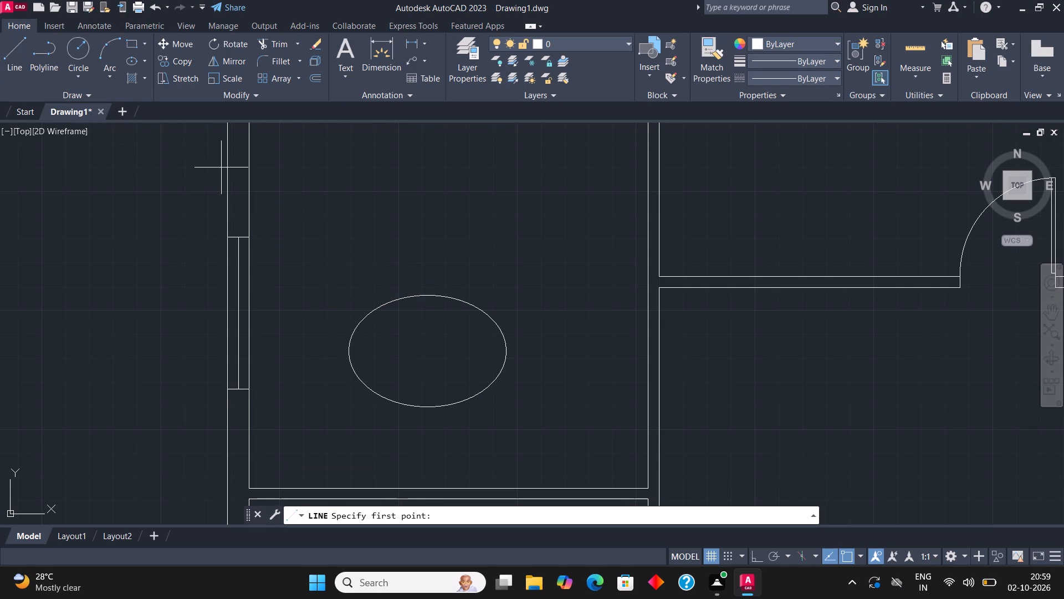
pyautogui.click(372, 303)
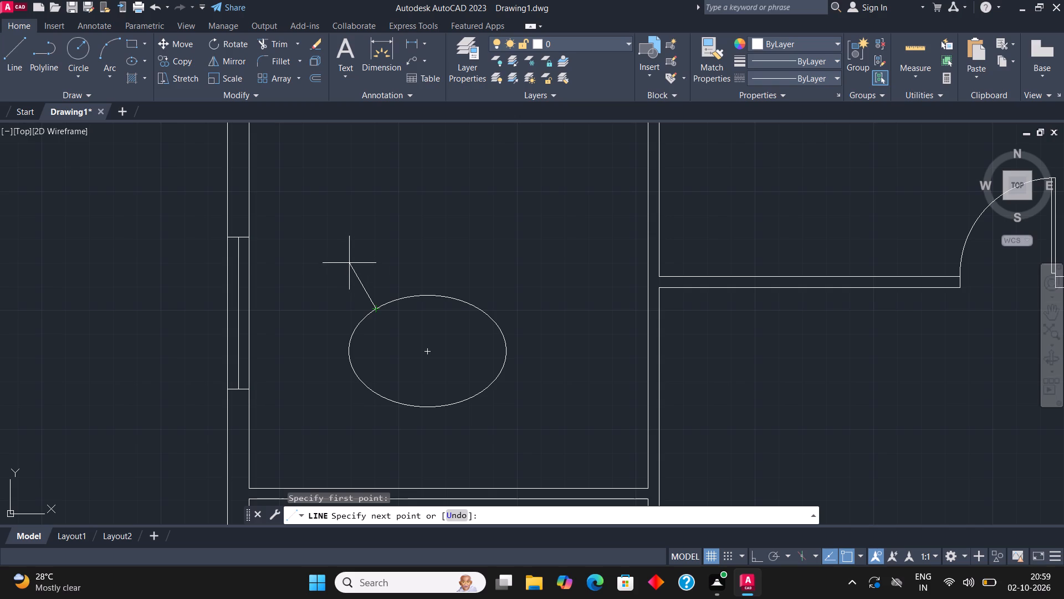
pyautogui.click(353, 270)
pyautogui.click(11, 50)
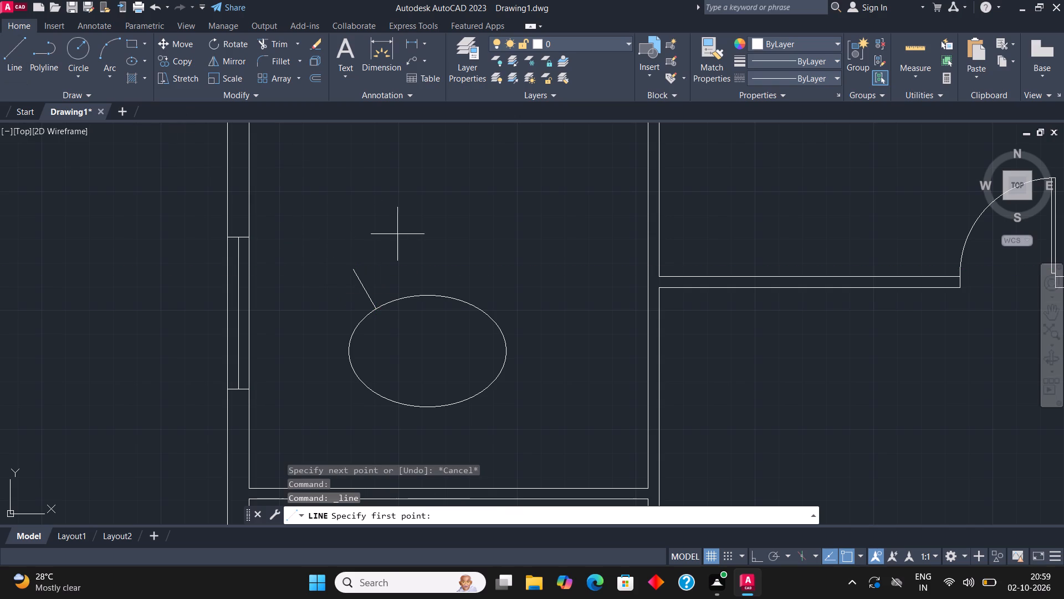
pyautogui.click(408, 298)
pyautogui.click(384, 255)
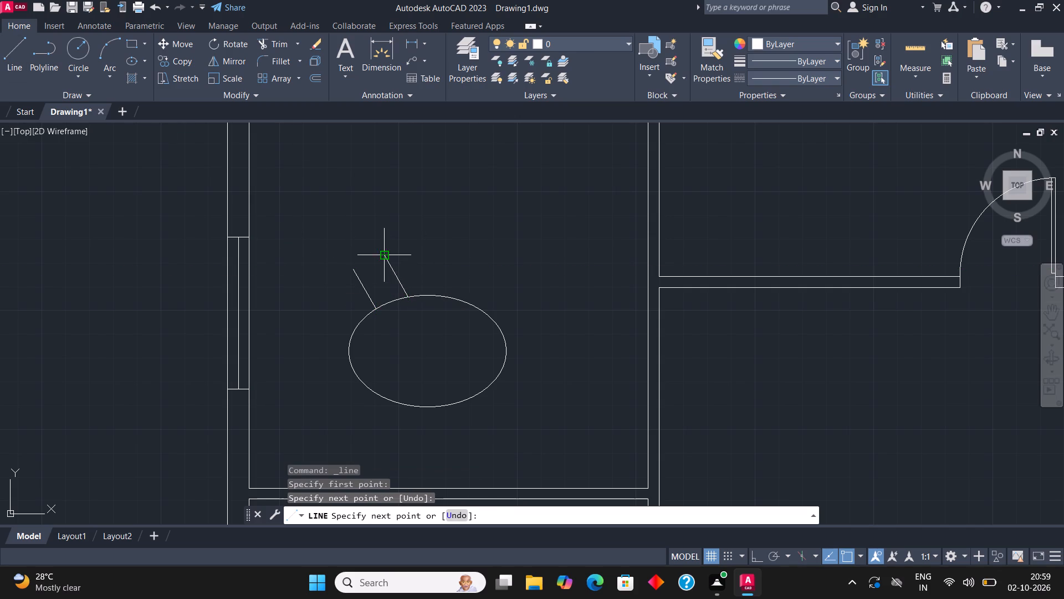
pyautogui.click(357, 265)
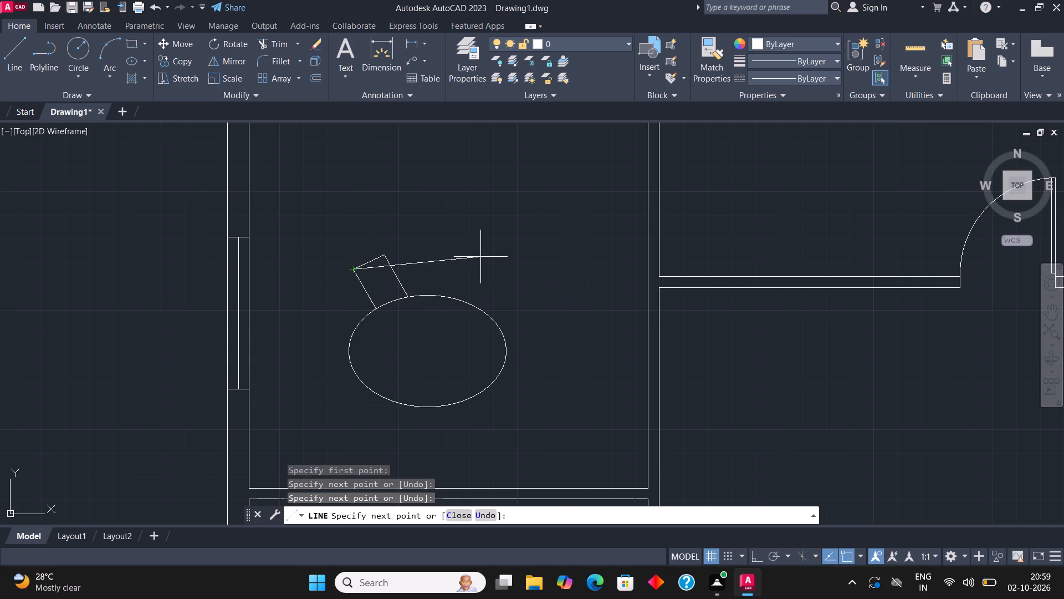
pyautogui.press('Escape')
# Draw a slightly larger three-line outline around the chair, with both ends on the ellipse.
pyautogui.middleClick(391, 272)
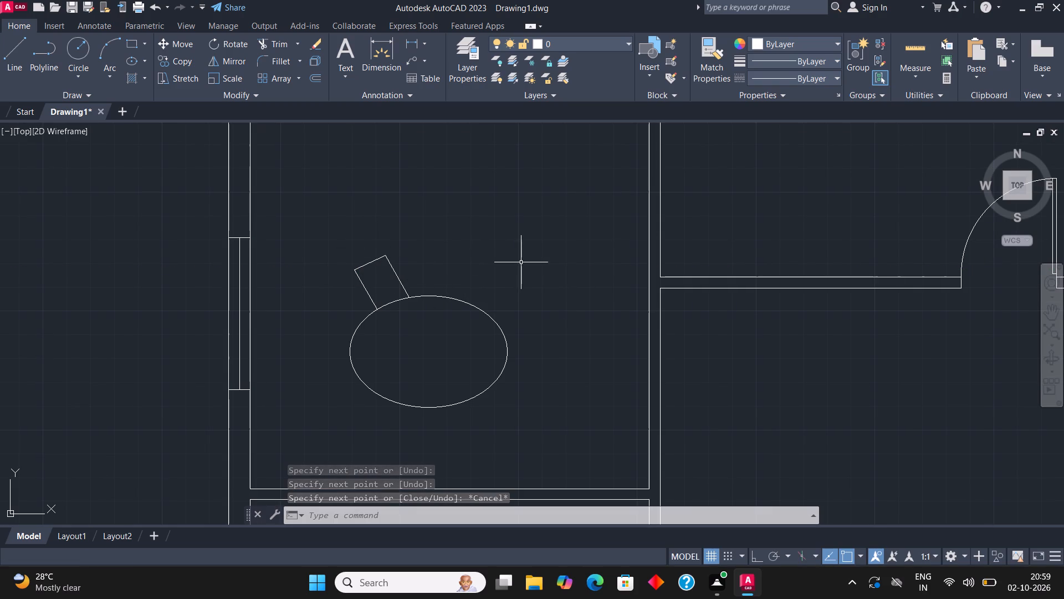
pyautogui.click(11, 55)
pyautogui.scroll(1, 367, 306)
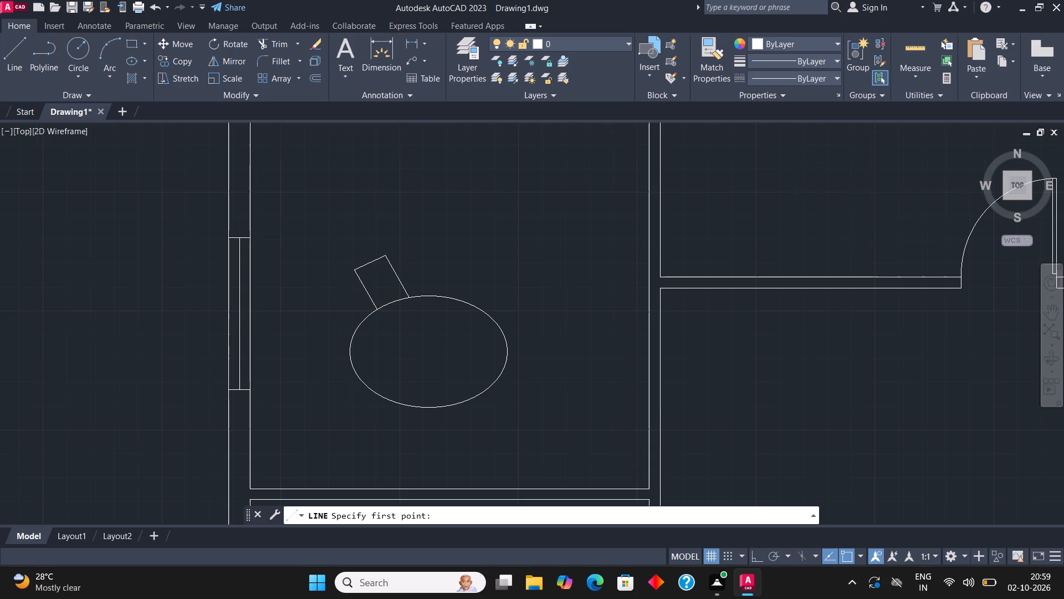
pyautogui.scroll(1, 367, 306)
pyautogui.click(385, 310)
pyautogui.click(379, 317)
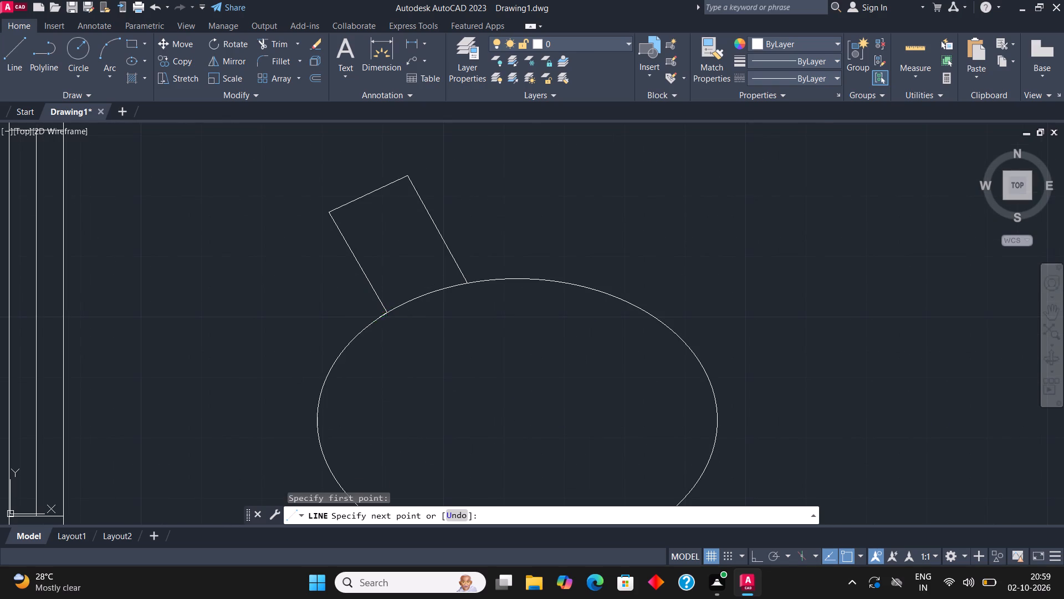
pyautogui.click(311, 207)
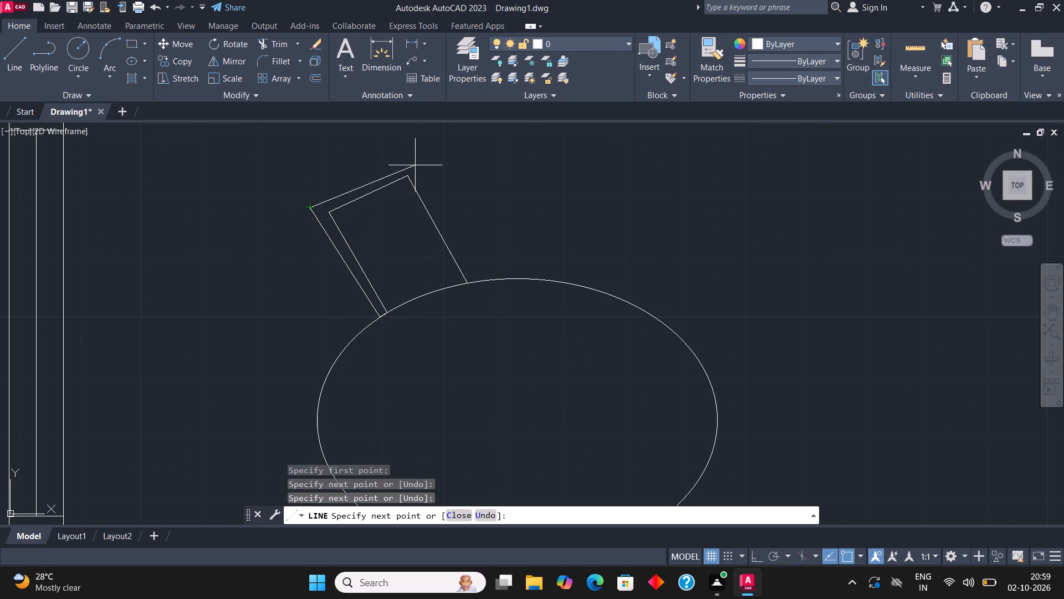
pyautogui.click(412, 159)
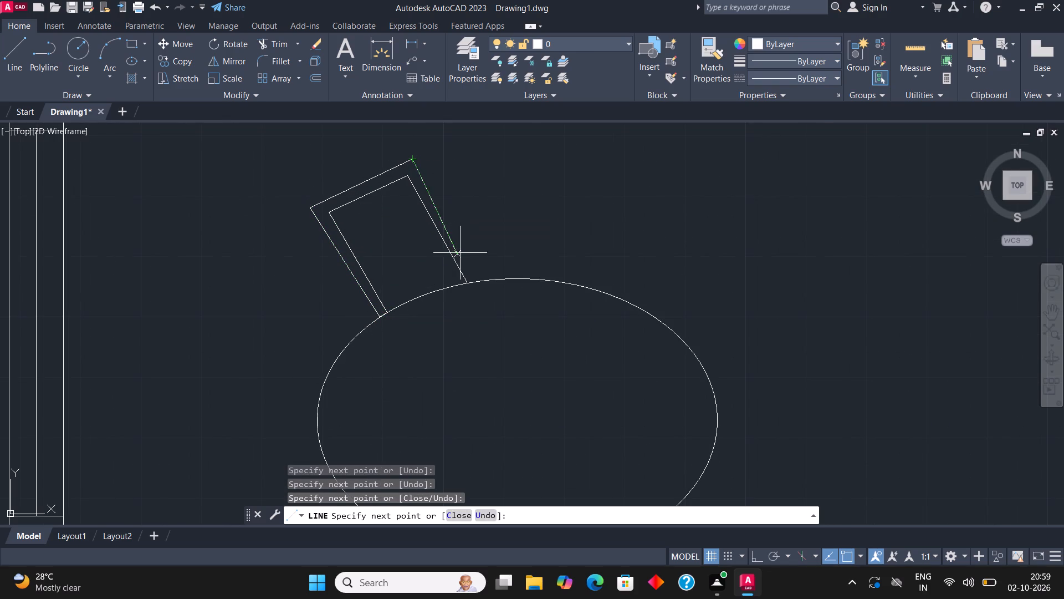
pyautogui.click(479, 279)
pyautogui.press('Escape')
# Stretch the lower end of the chair's outer left line slightly outward along the ellipse to widen the gap between the lines.
pyautogui.moveTo(518, 243); pyautogui.dragTo(515, 238, button='middle')
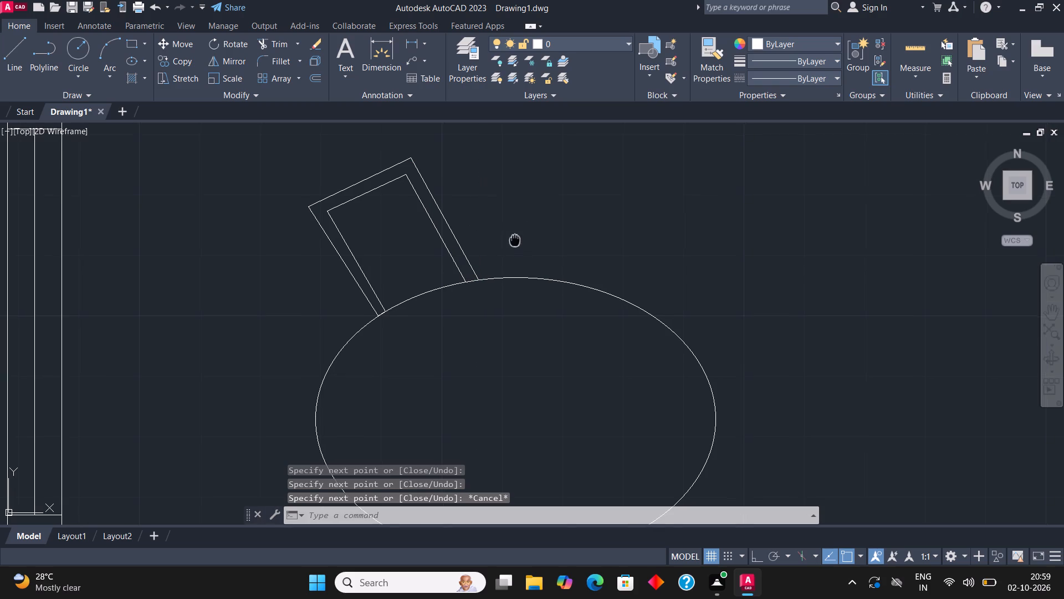
pyautogui.moveTo(515, 238); pyautogui.dragTo(517, 237, button='middle')
pyautogui.scroll(-1, 550, 292)
pyautogui.moveTo(560, 264); pyautogui.dragTo(566, 270, button='middle')
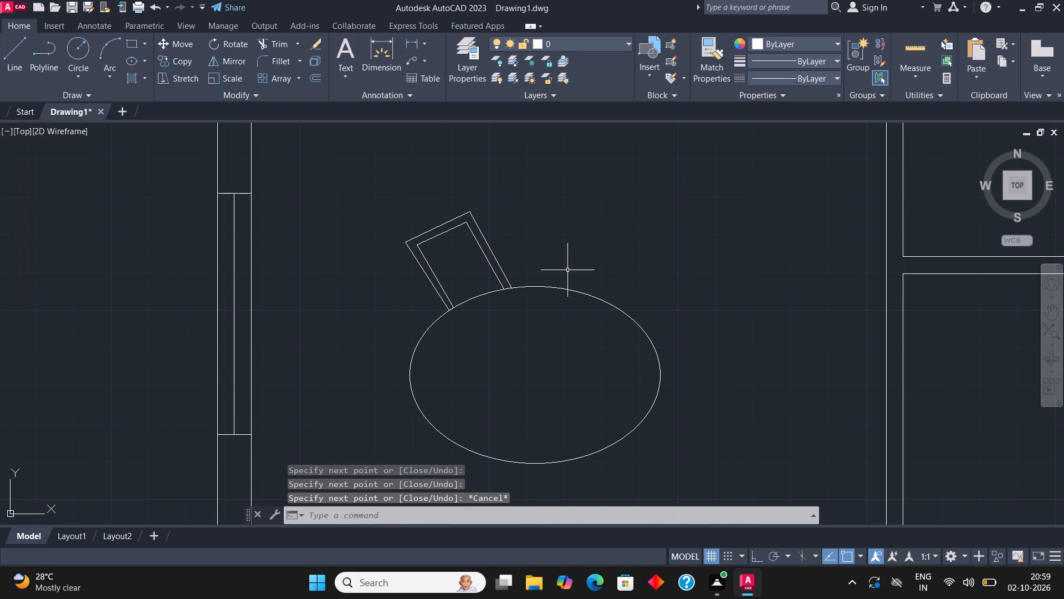
pyautogui.scroll(-3, 565, 275)
pyautogui.scroll(3, 570, 280)
pyautogui.click(536, 280)
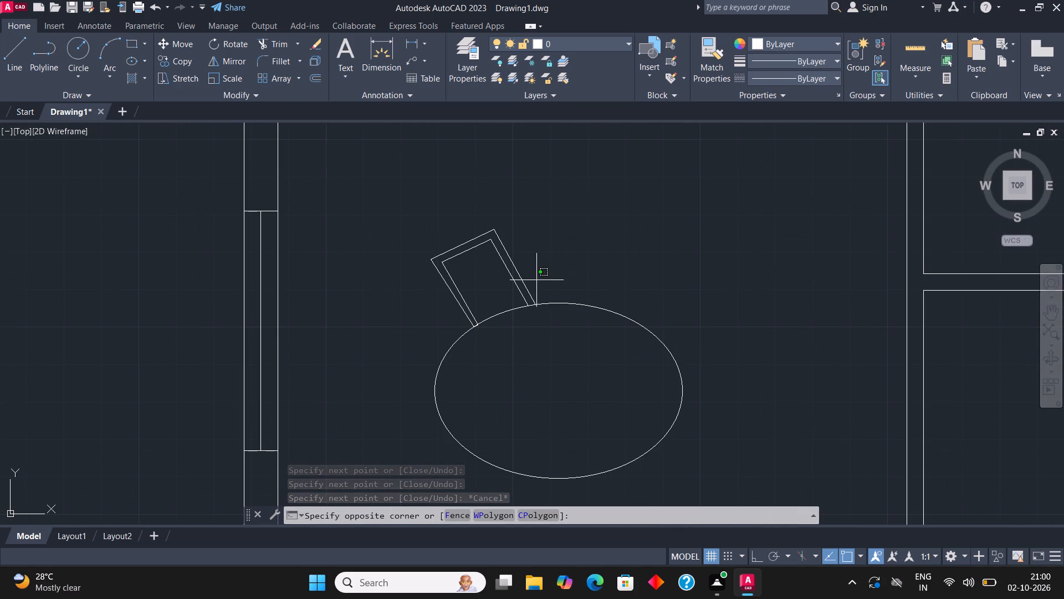
pyautogui.press('Escape')
pyautogui.scroll(2, 470, 312)
pyautogui.click(455, 312)
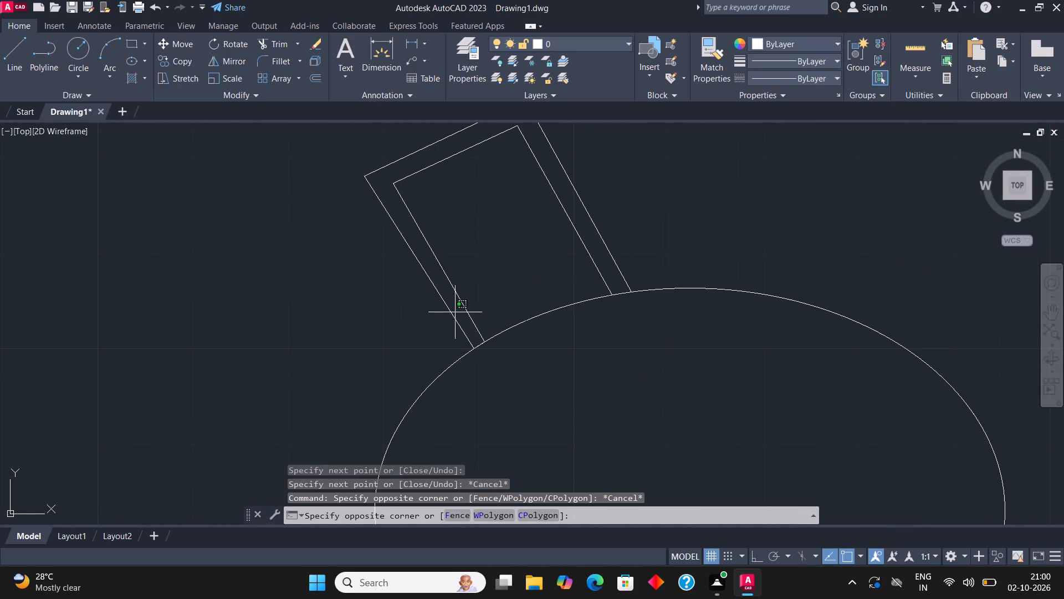
pyautogui.click(447, 321)
pyautogui.scroll(2, 472, 349)
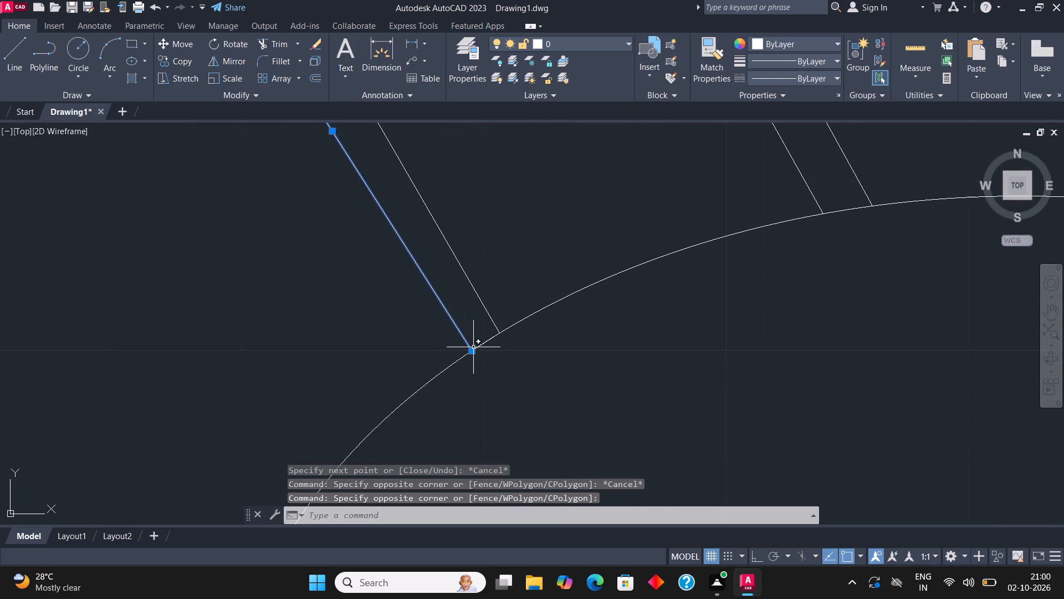
pyautogui.click(472, 351)
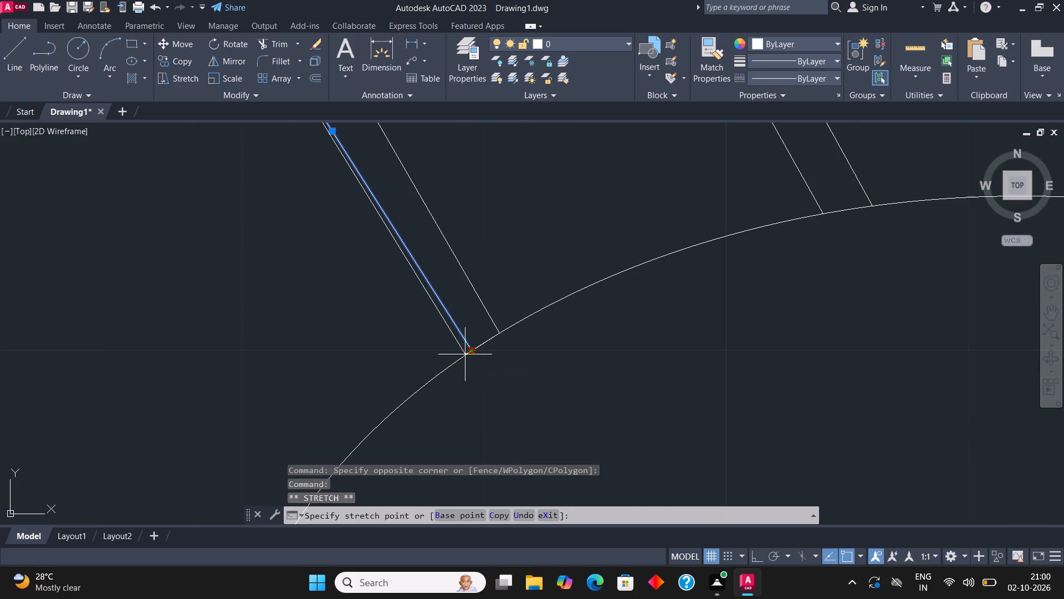
pyautogui.click(464, 355)
pyautogui.scroll(-3, 462, 355)
pyautogui.press('Escape')
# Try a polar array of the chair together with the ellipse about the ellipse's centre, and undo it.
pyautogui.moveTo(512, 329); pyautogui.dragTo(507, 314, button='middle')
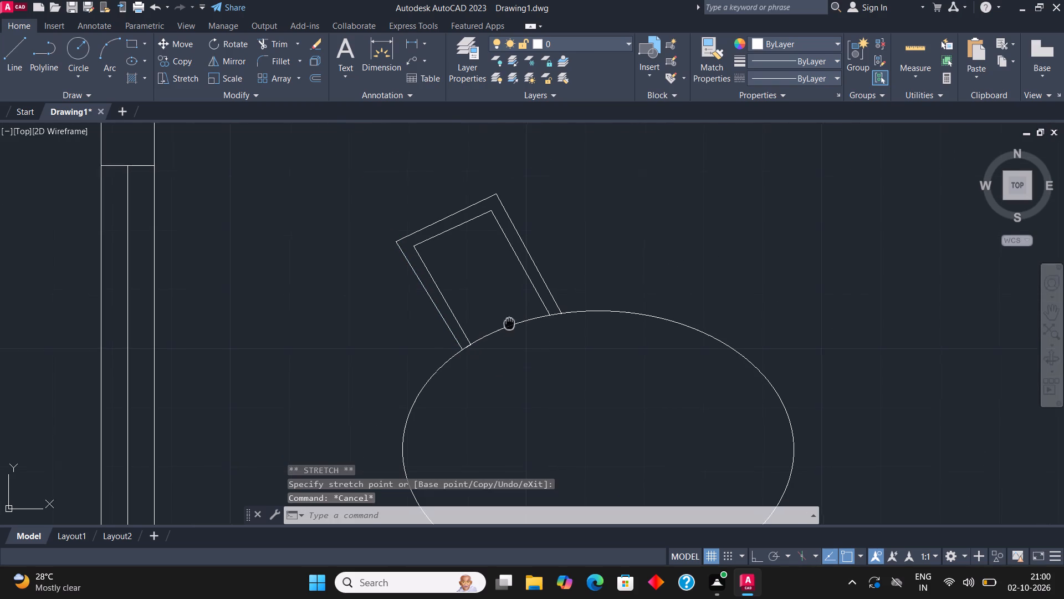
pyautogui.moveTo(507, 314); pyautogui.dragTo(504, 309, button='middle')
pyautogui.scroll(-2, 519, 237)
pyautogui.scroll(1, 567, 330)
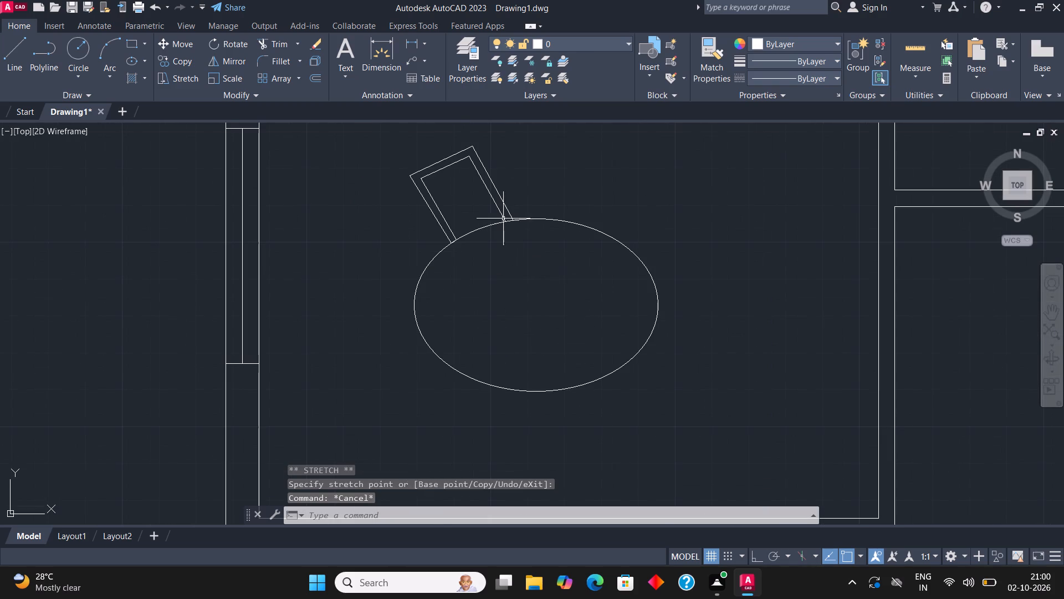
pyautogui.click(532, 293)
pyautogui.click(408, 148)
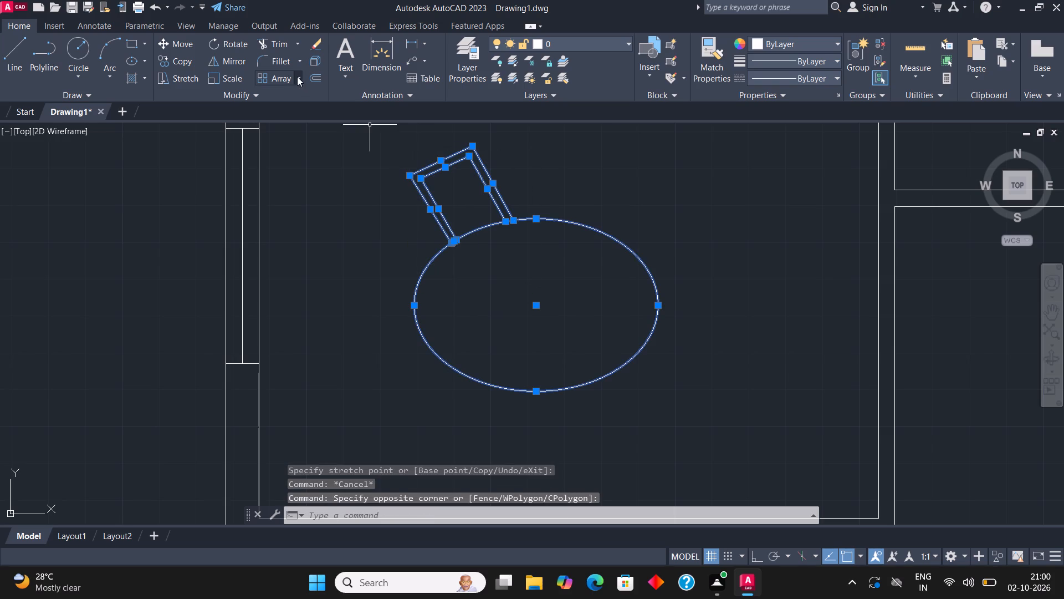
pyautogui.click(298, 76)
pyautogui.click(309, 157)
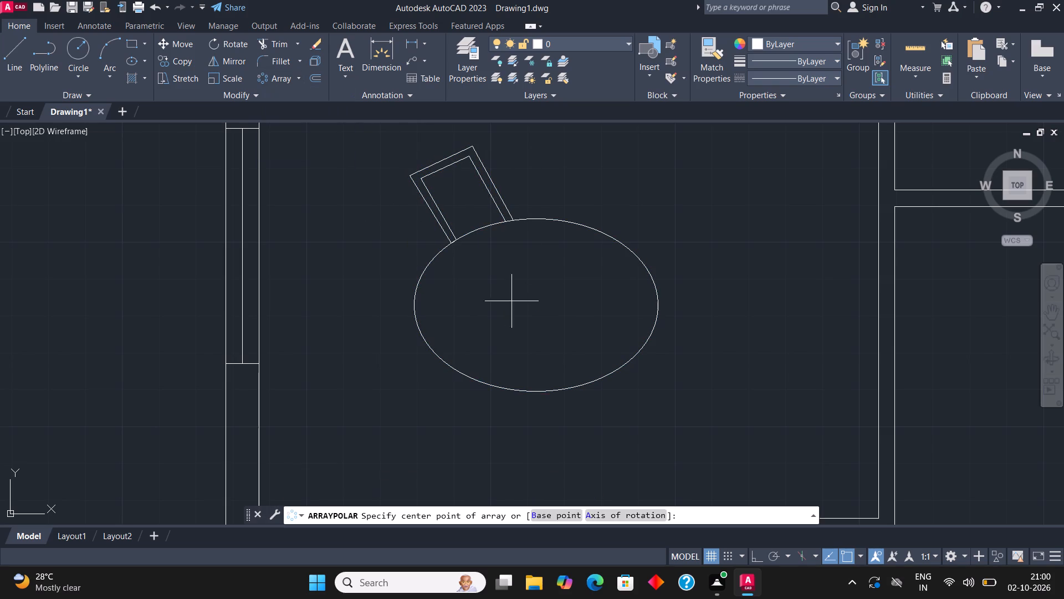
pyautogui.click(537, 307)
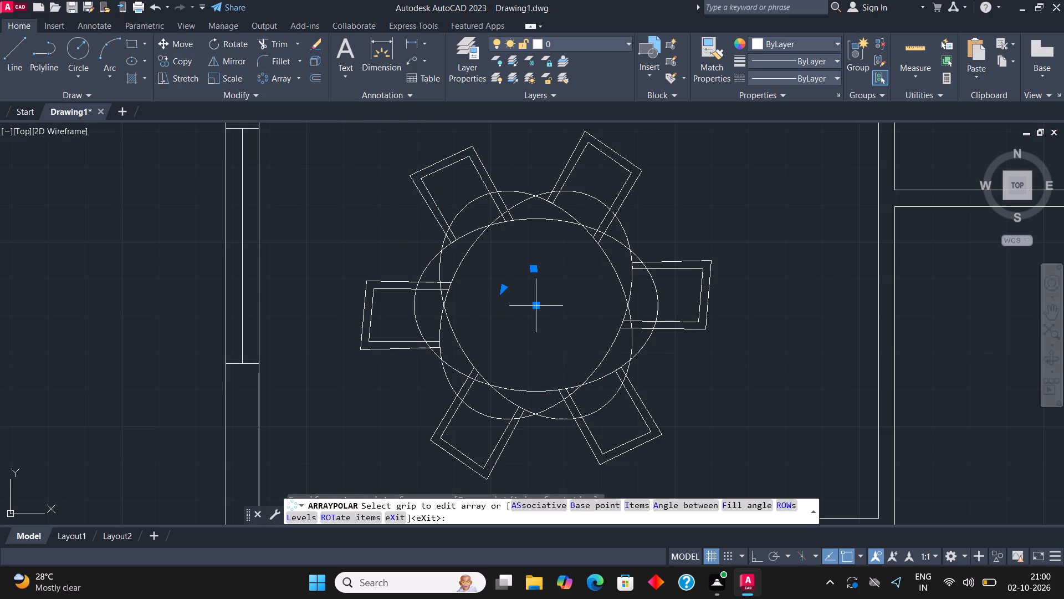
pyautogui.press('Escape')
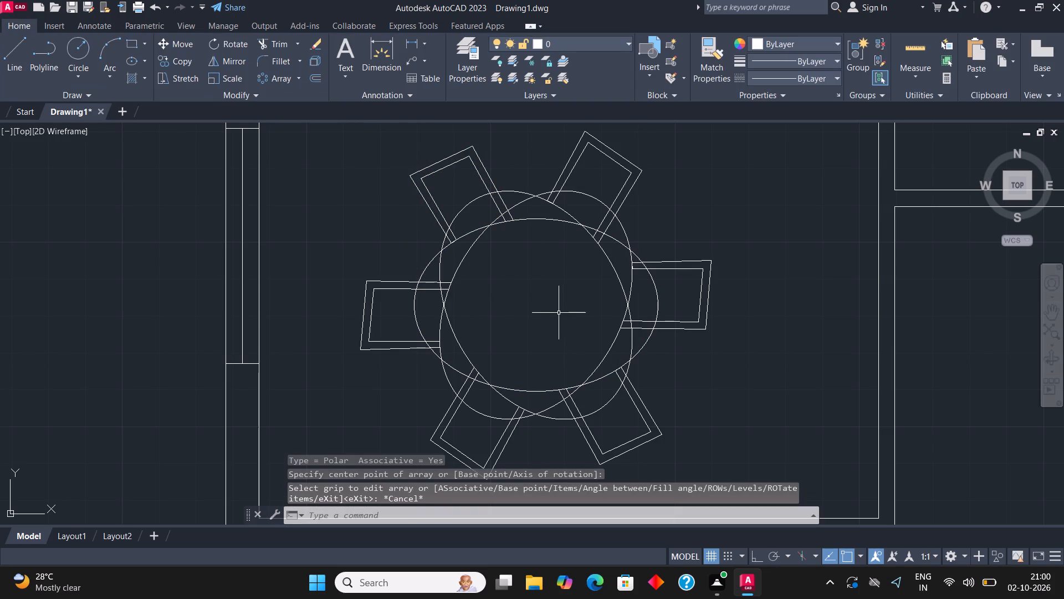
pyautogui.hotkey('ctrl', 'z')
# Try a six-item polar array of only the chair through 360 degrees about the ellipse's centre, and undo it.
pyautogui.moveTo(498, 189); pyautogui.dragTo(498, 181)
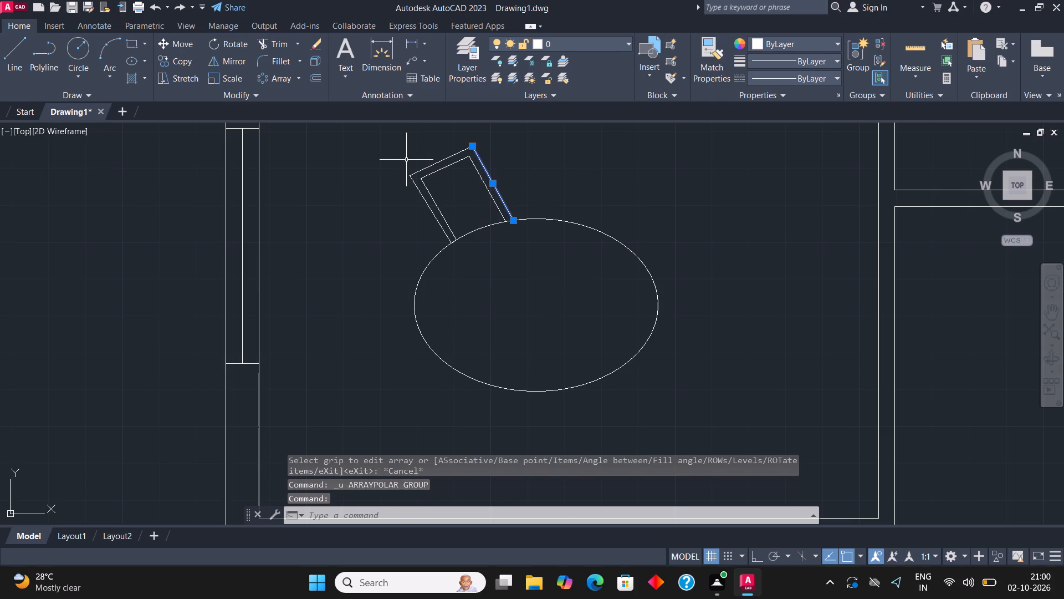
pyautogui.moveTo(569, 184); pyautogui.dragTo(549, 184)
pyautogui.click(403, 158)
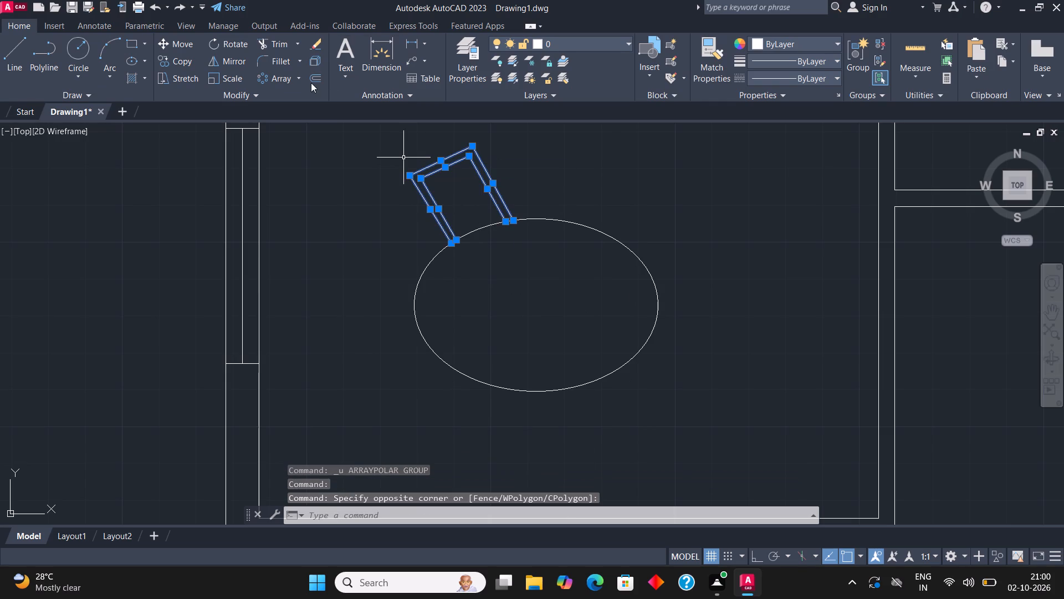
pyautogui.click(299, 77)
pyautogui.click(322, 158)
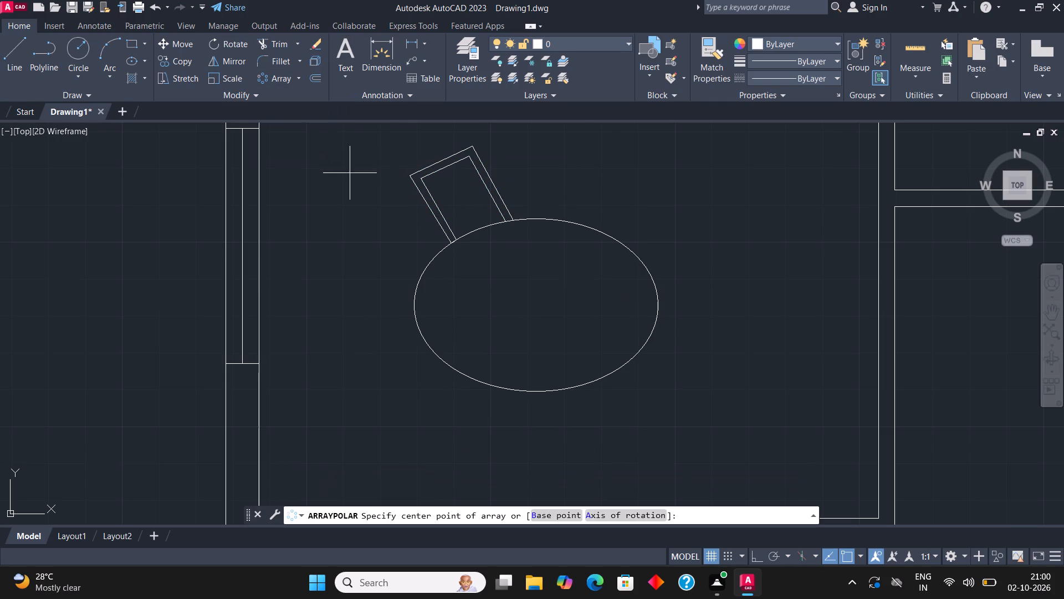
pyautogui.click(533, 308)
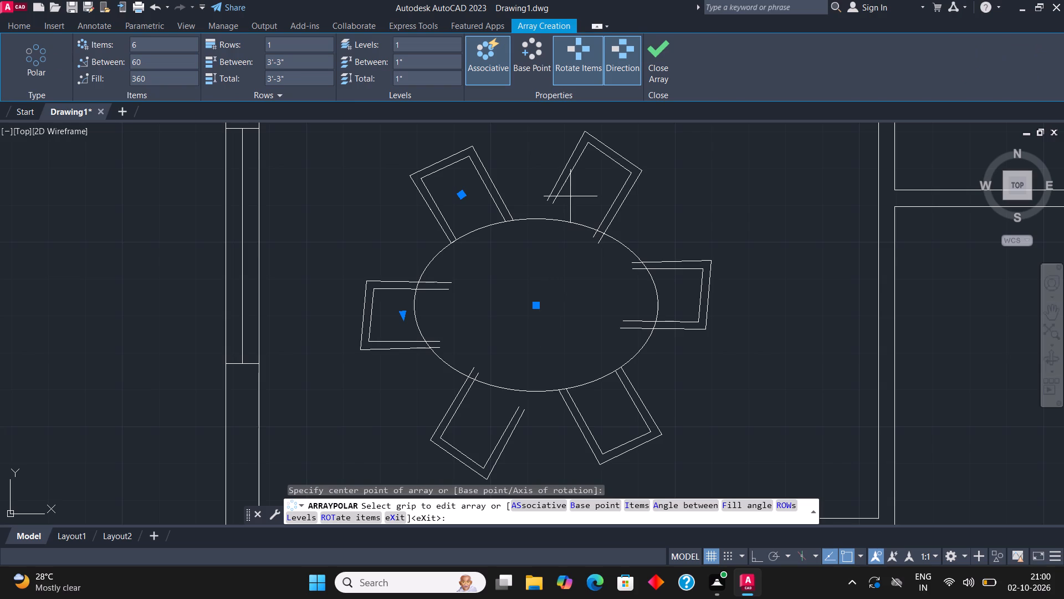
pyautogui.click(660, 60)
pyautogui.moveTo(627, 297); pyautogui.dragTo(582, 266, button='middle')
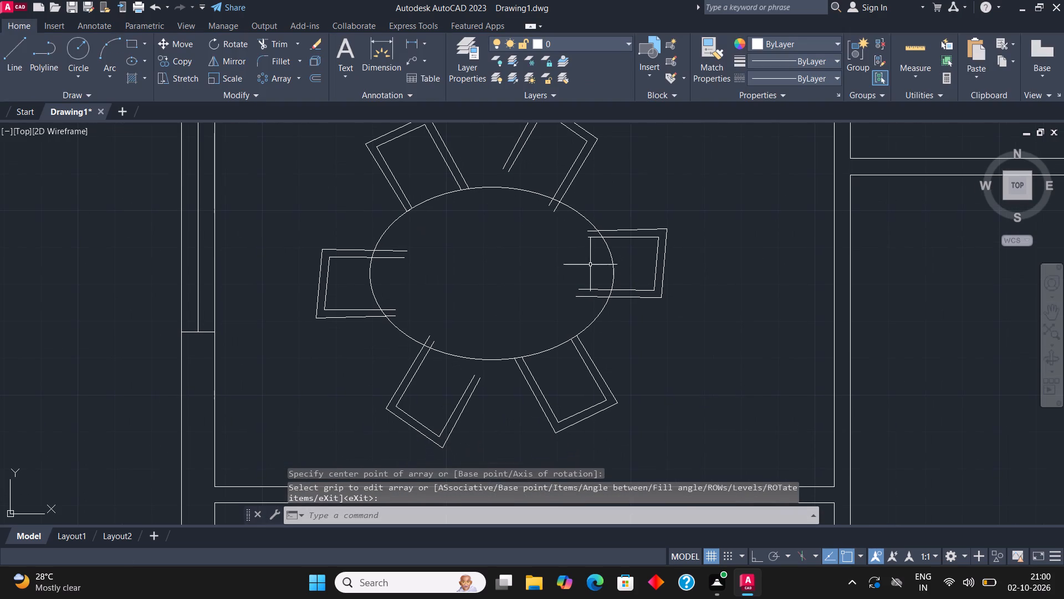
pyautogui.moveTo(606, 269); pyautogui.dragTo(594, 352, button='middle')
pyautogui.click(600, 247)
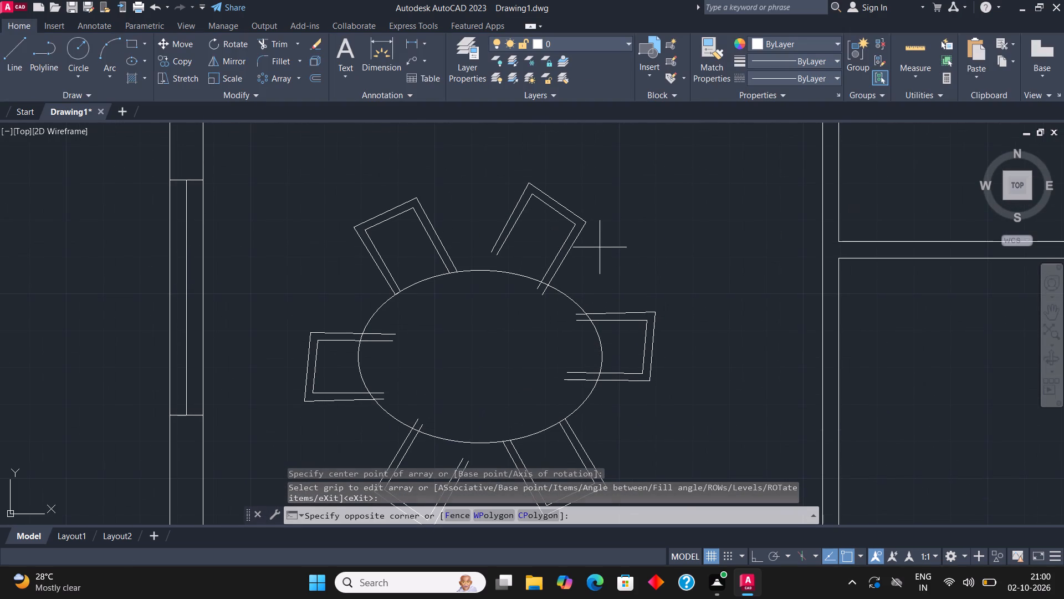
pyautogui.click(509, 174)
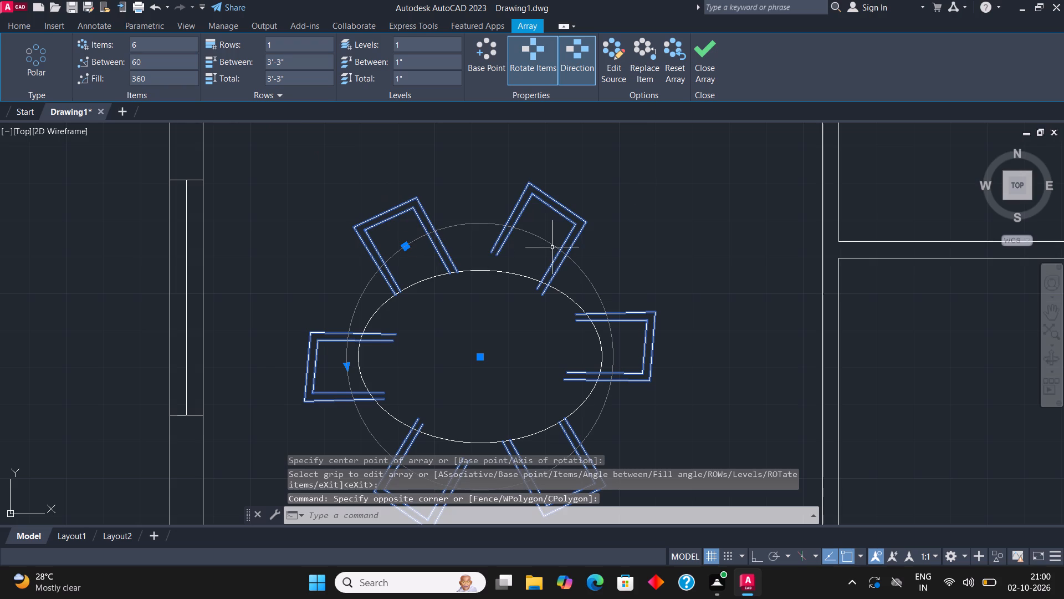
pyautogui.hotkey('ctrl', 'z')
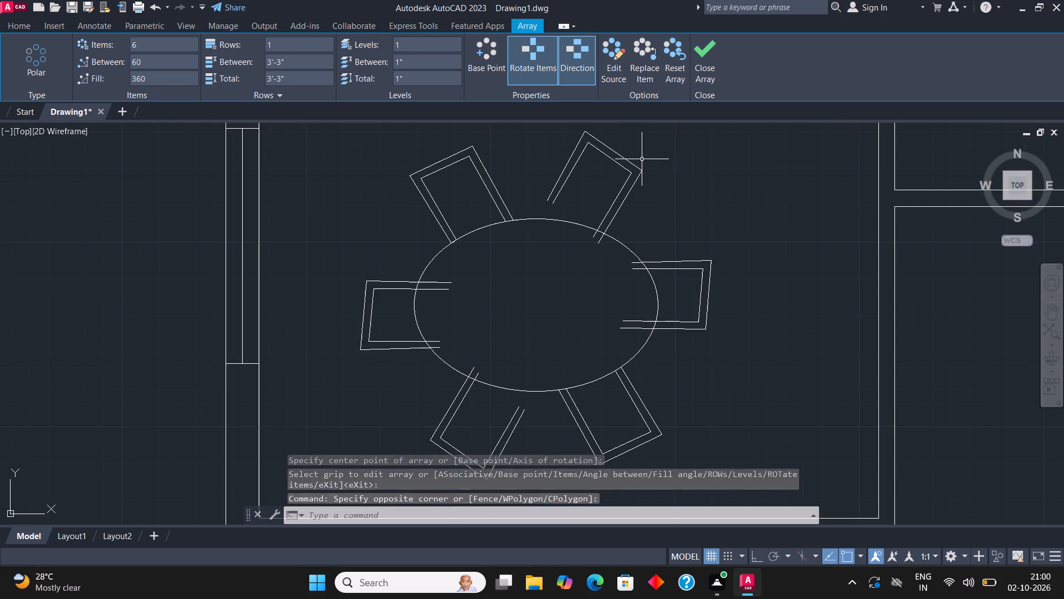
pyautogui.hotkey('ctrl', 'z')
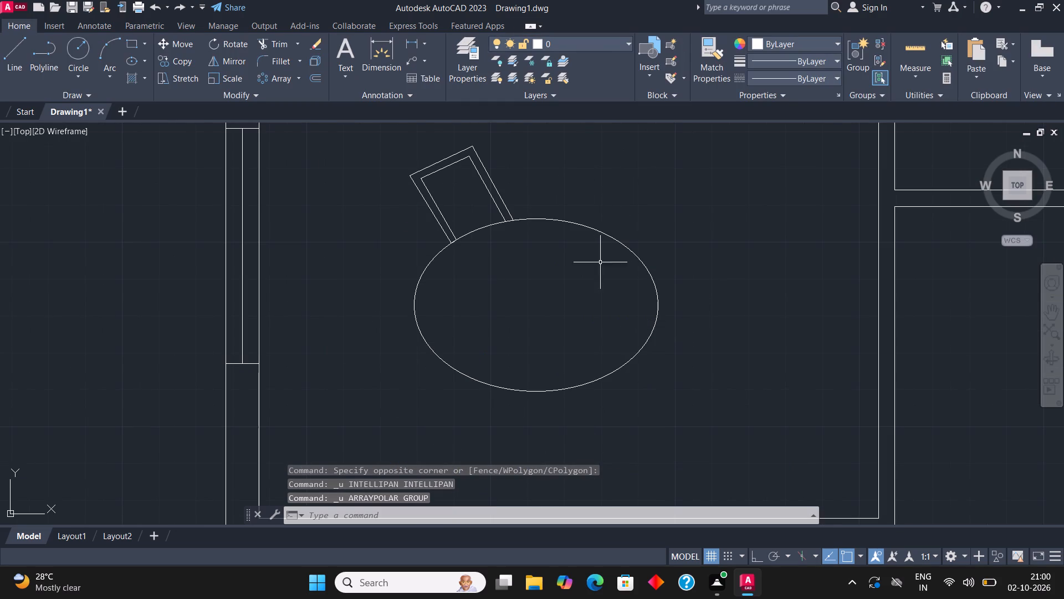
# Copy the chair at the ellipse to five free spots in the room, above and beside the table.
pyautogui.moveTo(556, 270); pyautogui.dragTo(531, 292, button='middle')
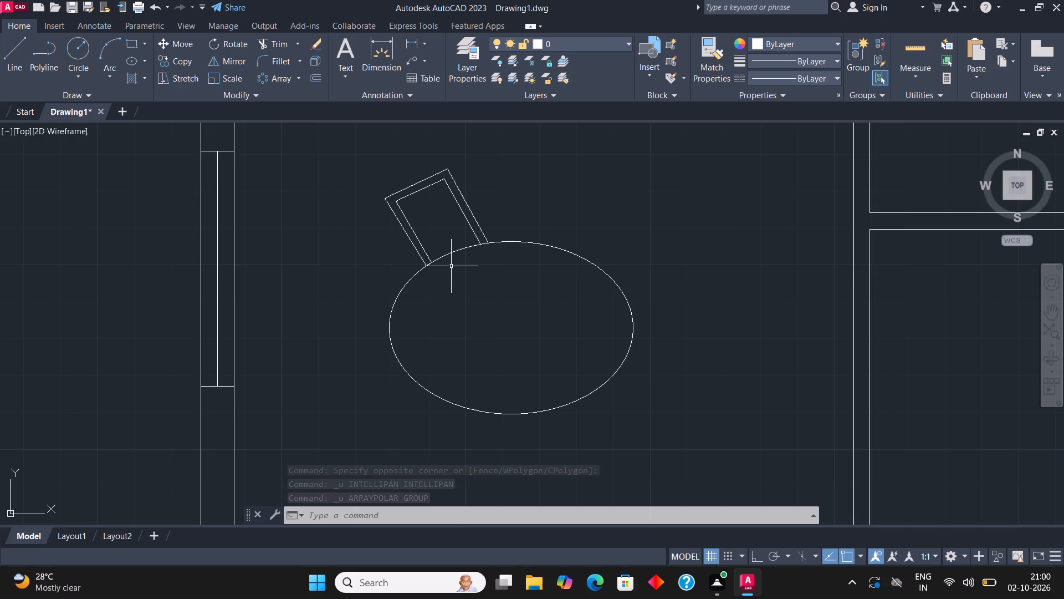
pyautogui.click(483, 217)
pyautogui.click(365, 164)
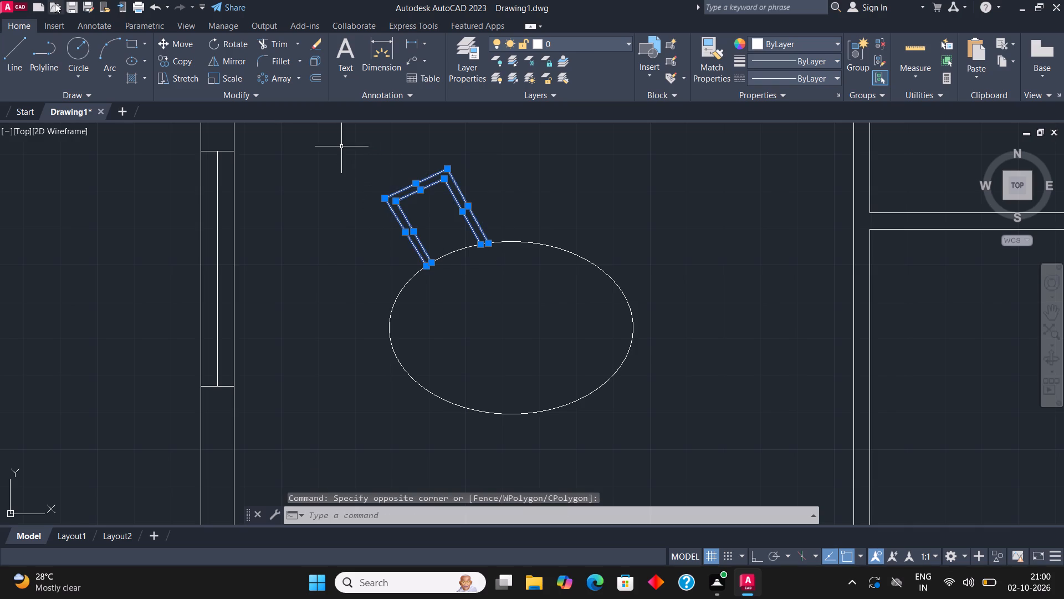
pyautogui.click(183, 61)
pyautogui.click(415, 216)
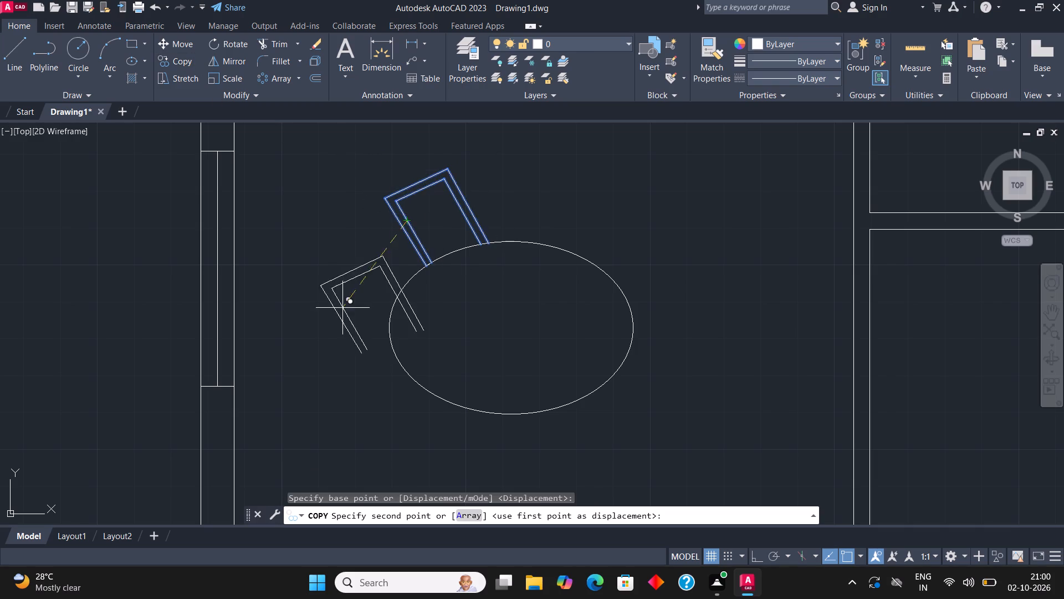
pyautogui.scroll(-2, 356, 330)
pyautogui.click(362, 169)
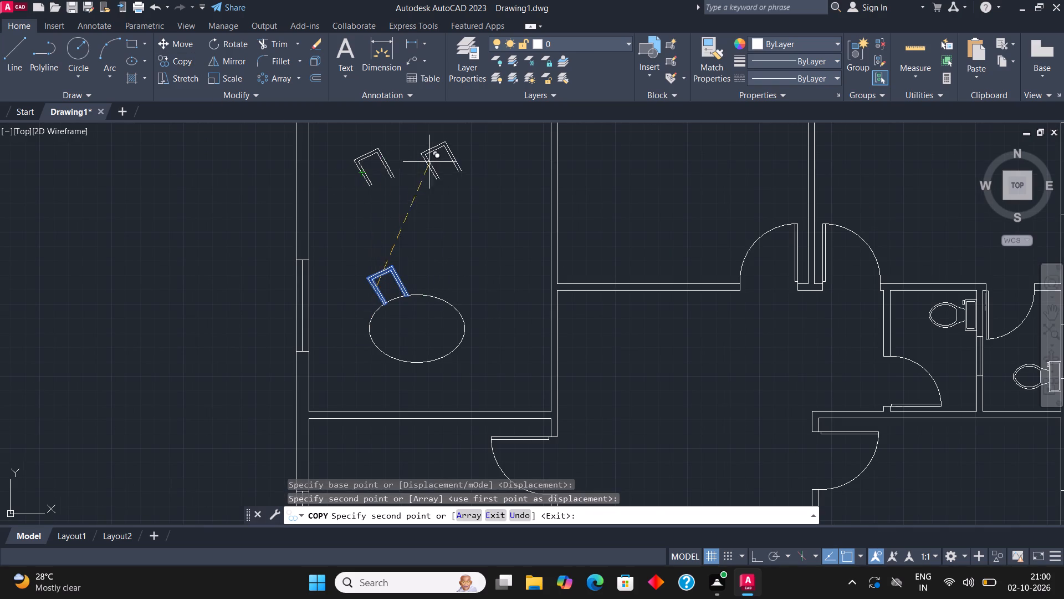
pyautogui.click(445, 162)
pyautogui.click(481, 237)
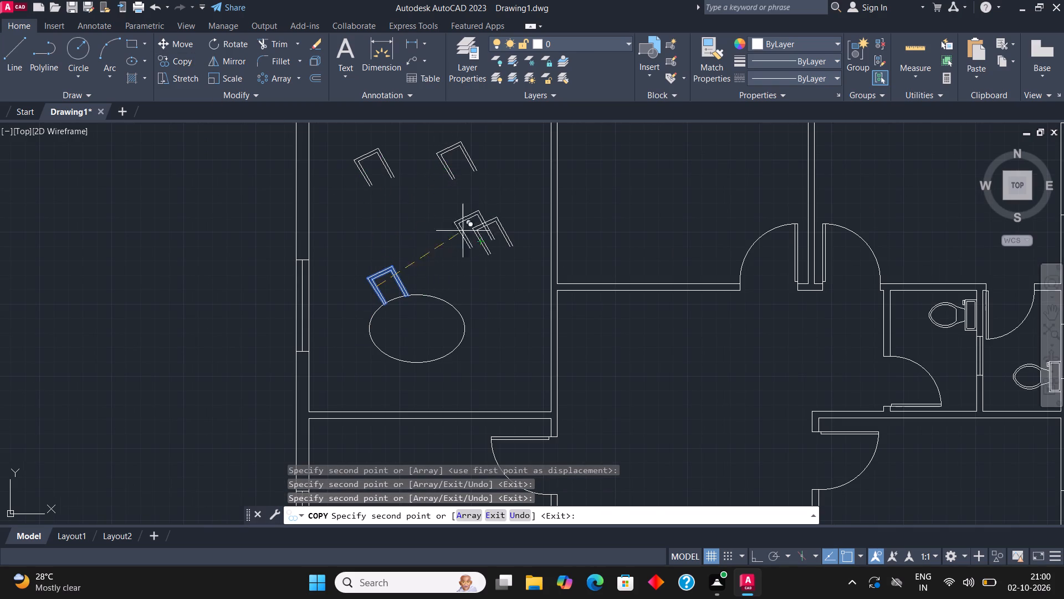
pyautogui.click(416, 221)
pyautogui.click(500, 313)
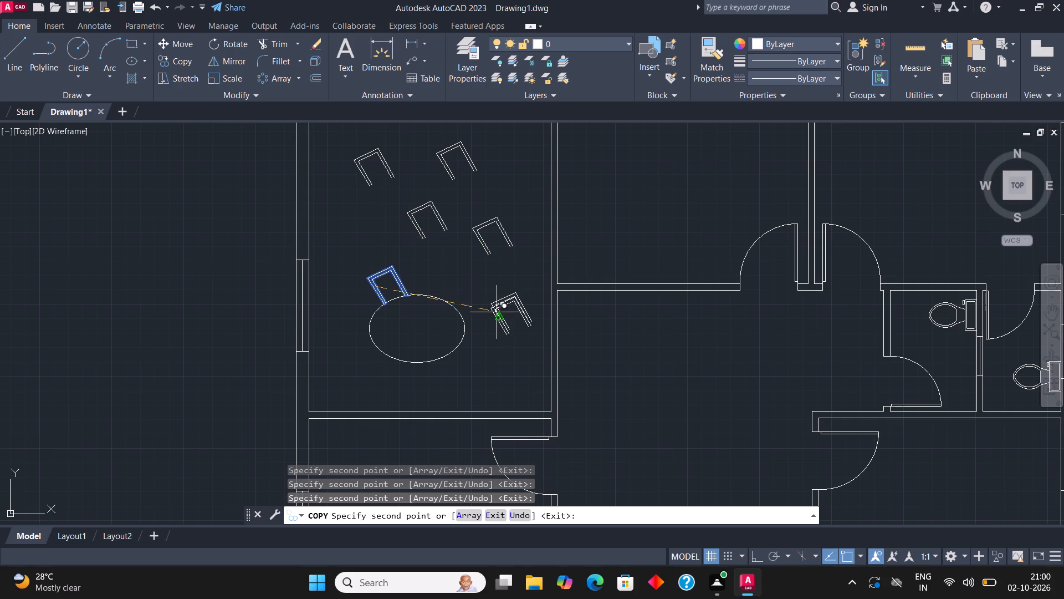
pyautogui.press('Escape')
# Rotate the uppermost left chair copy by about 291 degrees so its open side faces down and left.
pyautogui.moveTo(421, 335); pyautogui.dragTo(529, 405, button='middle')
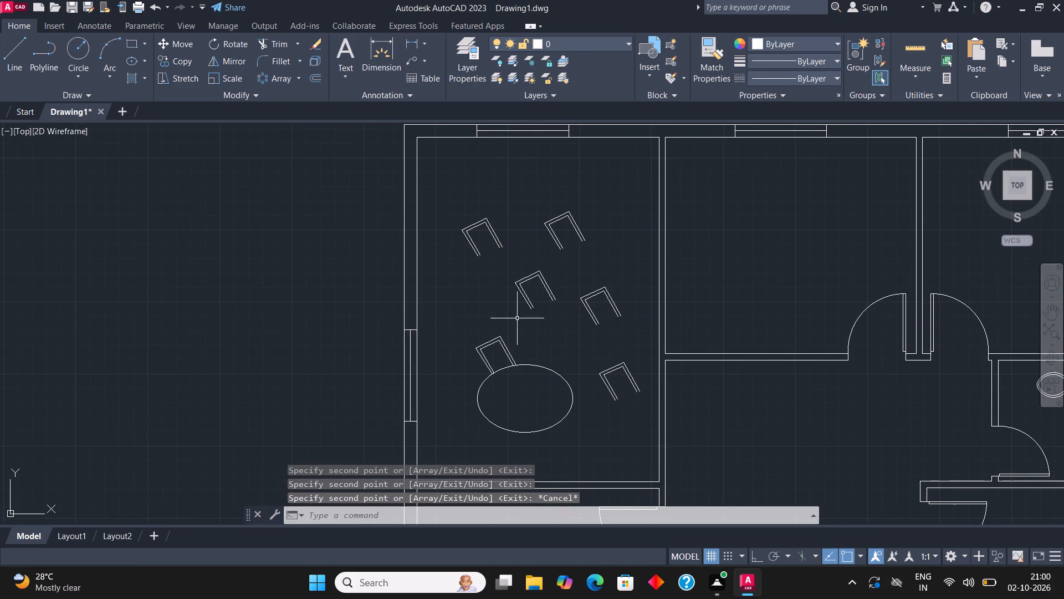
pyautogui.scroll(2, 520, 245)
pyautogui.click(462, 277)
pyautogui.click(361, 158)
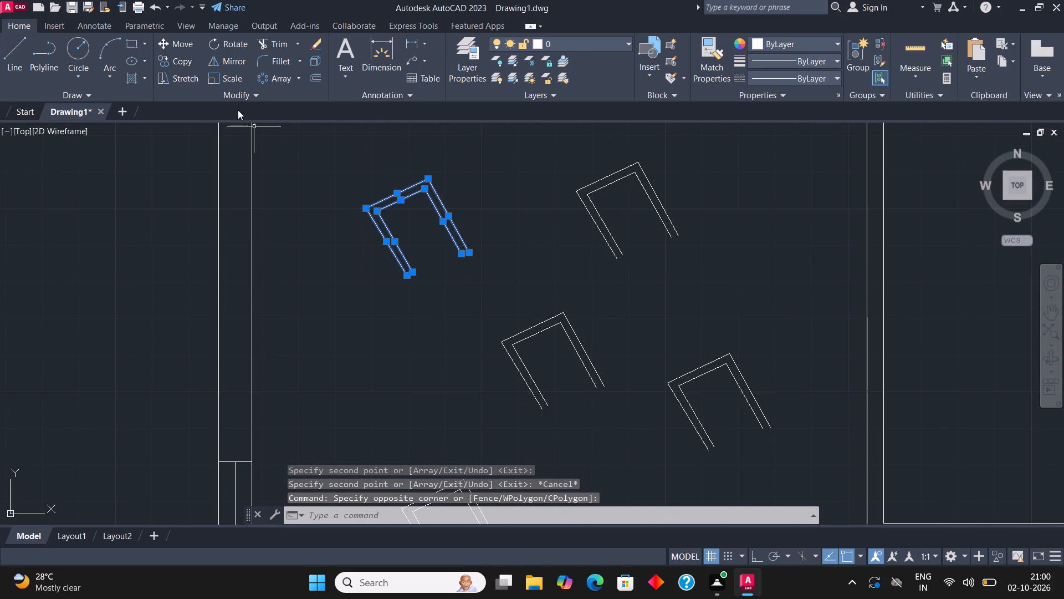
pyautogui.click(238, 44)
pyautogui.click(433, 272)
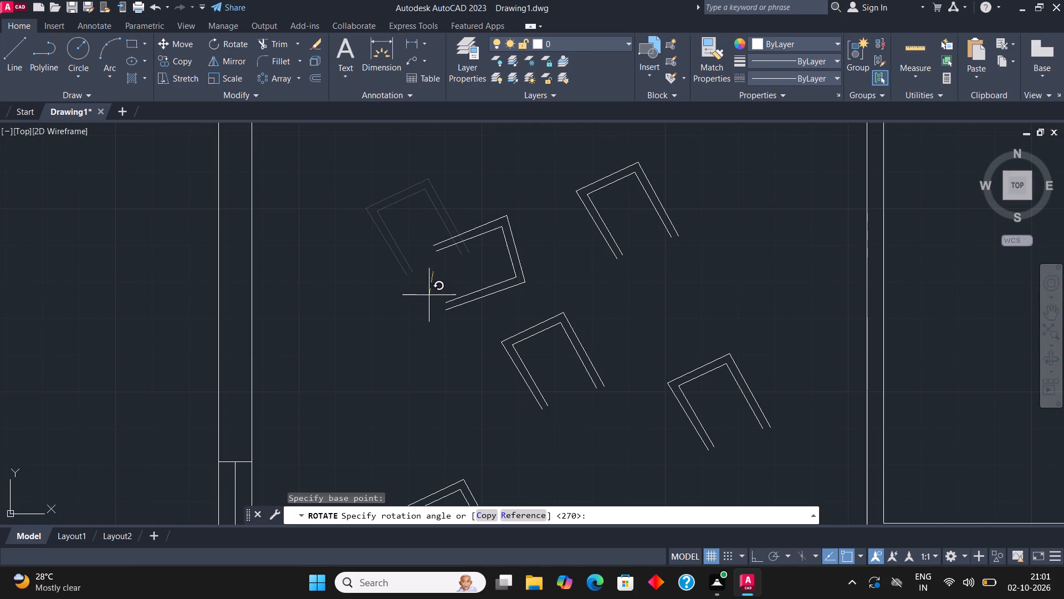
pyautogui.click(454, 327)
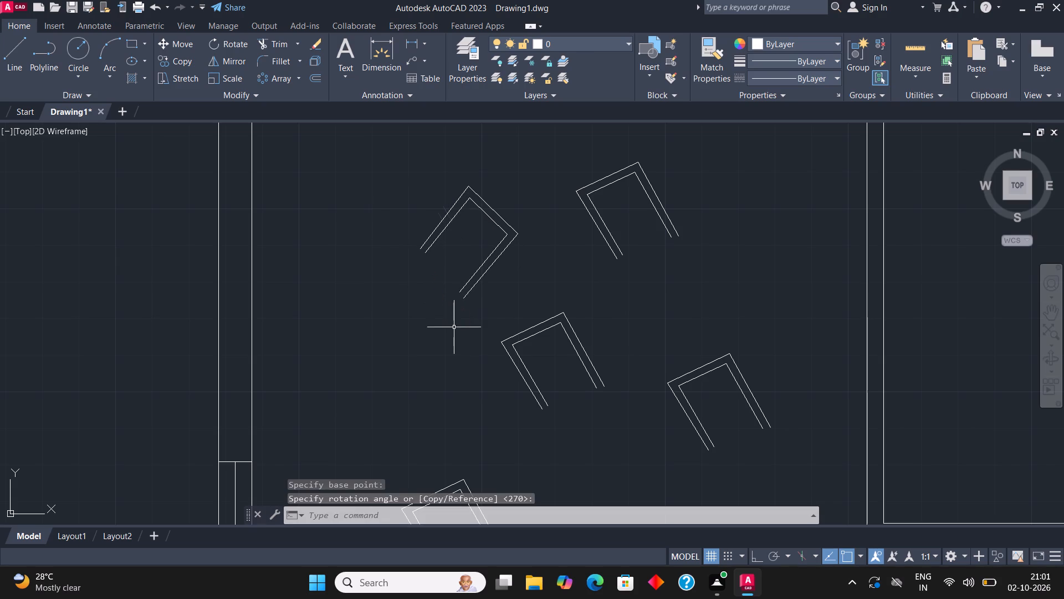
# Copy the rotated chair onto the upper right edge of the ellipse, using its lower leg end as base point.
pyautogui.click(511, 299)
pyautogui.click(390, 196)
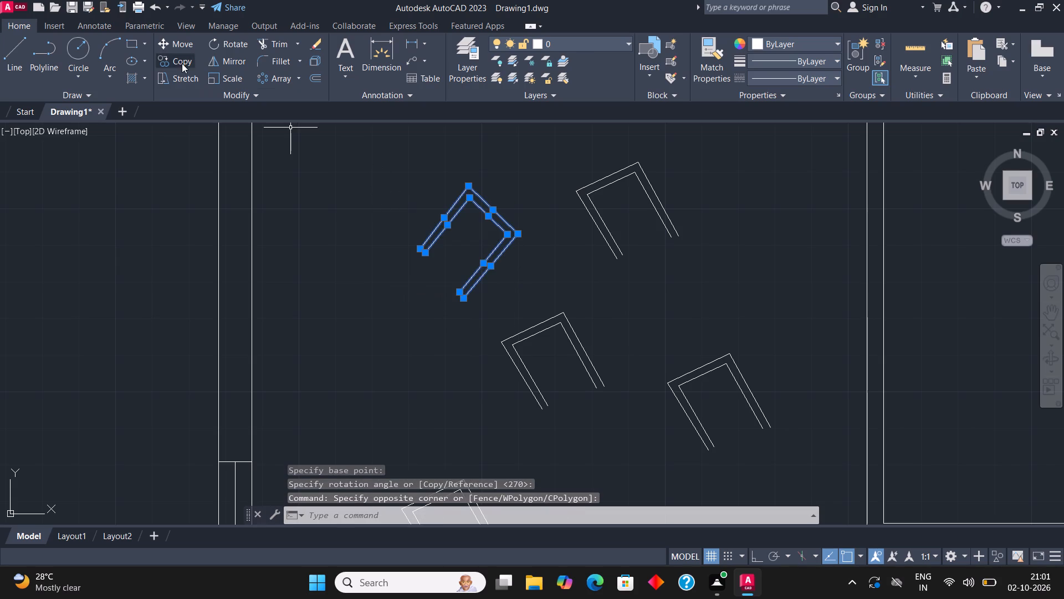
pyautogui.click(182, 62)
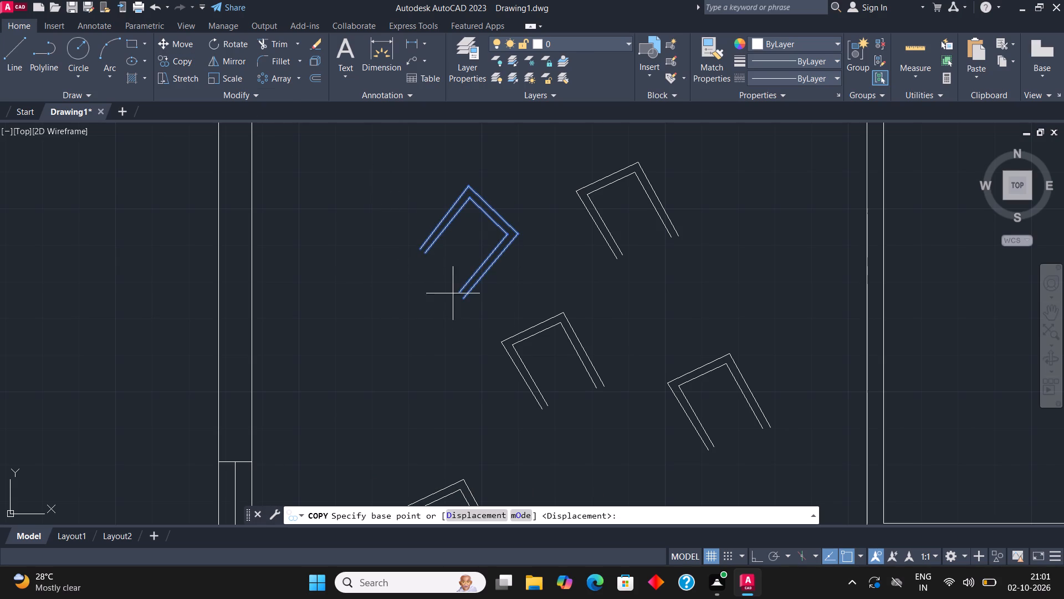
pyautogui.click(462, 298)
pyautogui.scroll(-1, 594, 256)
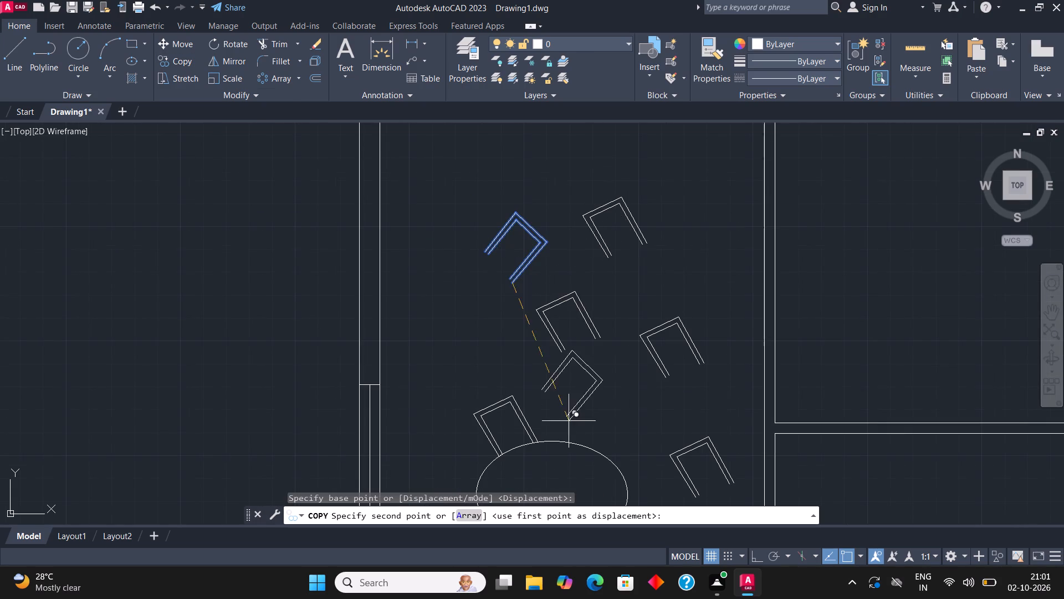
pyautogui.scroll(1, 610, 460)
pyautogui.scroll(-1, 582, 377)
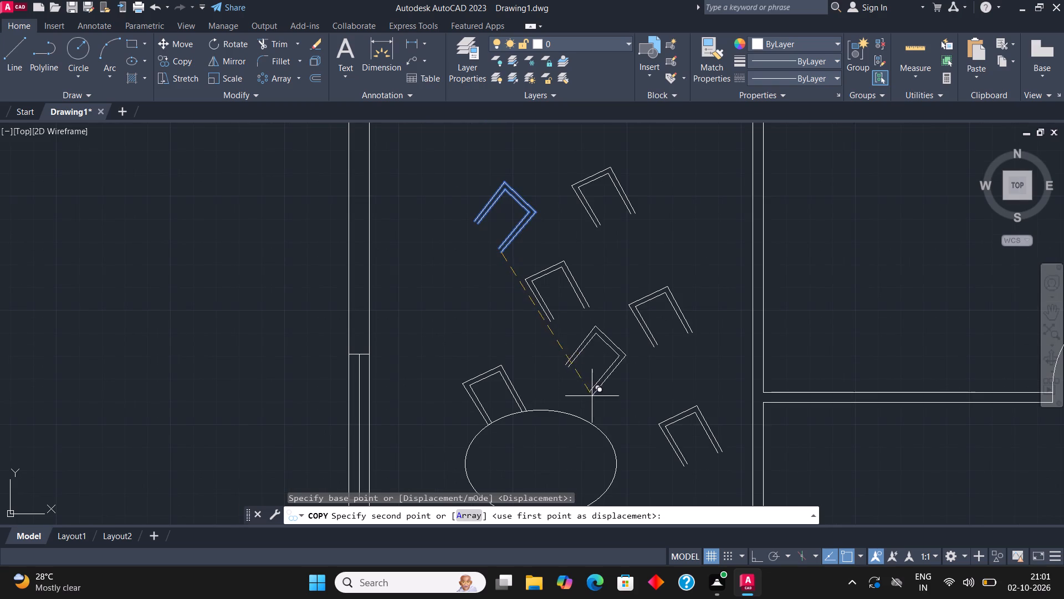
pyautogui.scroll(3, 602, 444)
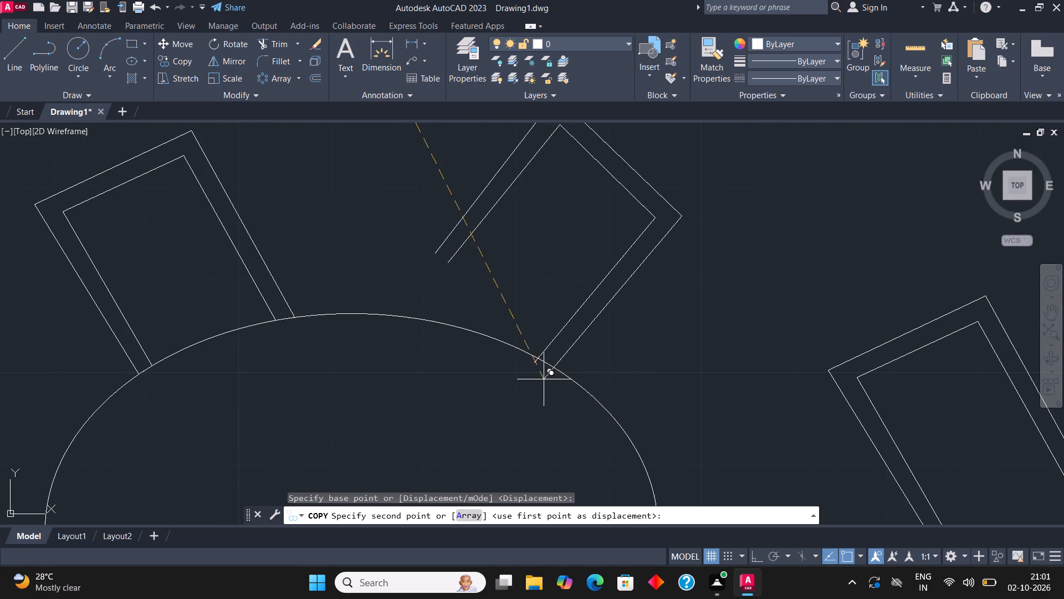
pyautogui.click(564, 379)
pyautogui.scroll(-2, 487, 392)
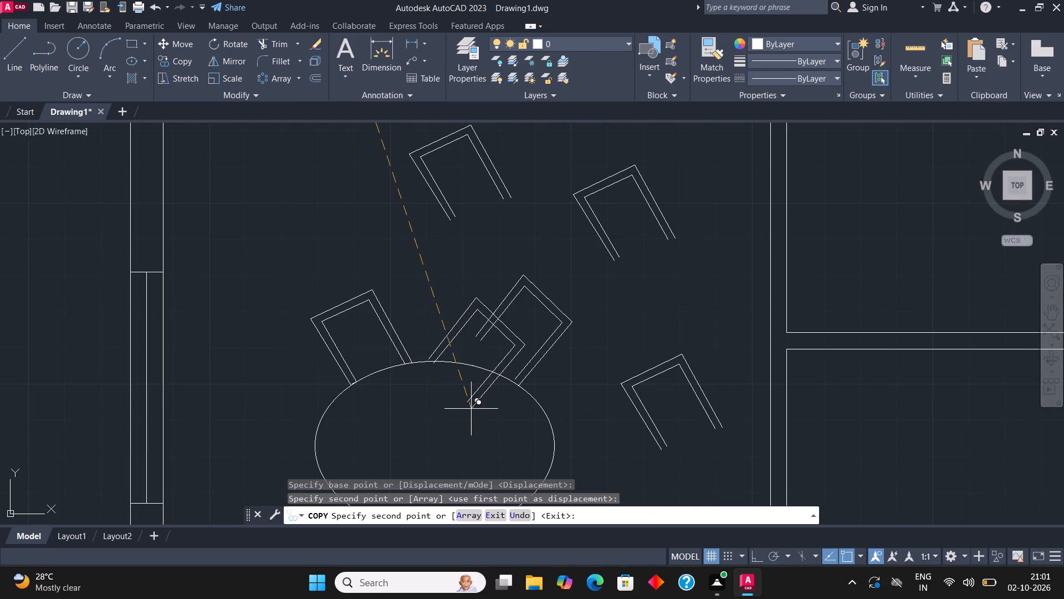
pyautogui.press('Escape')
# Rotate the new chair at the ellipse's upper right edge by about 355 degrees.
pyautogui.moveTo(563, 408); pyautogui.dragTo(584, 376, button='middle')
pyautogui.moveTo(591, 329); pyautogui.dragTo(589, 324)
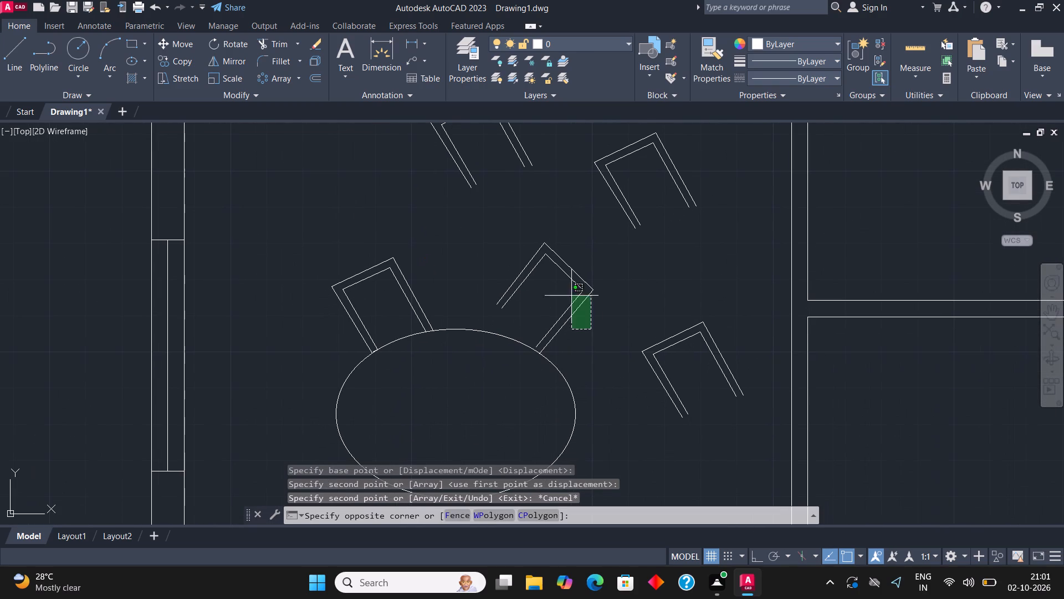
pyautogui.click(520, 245)
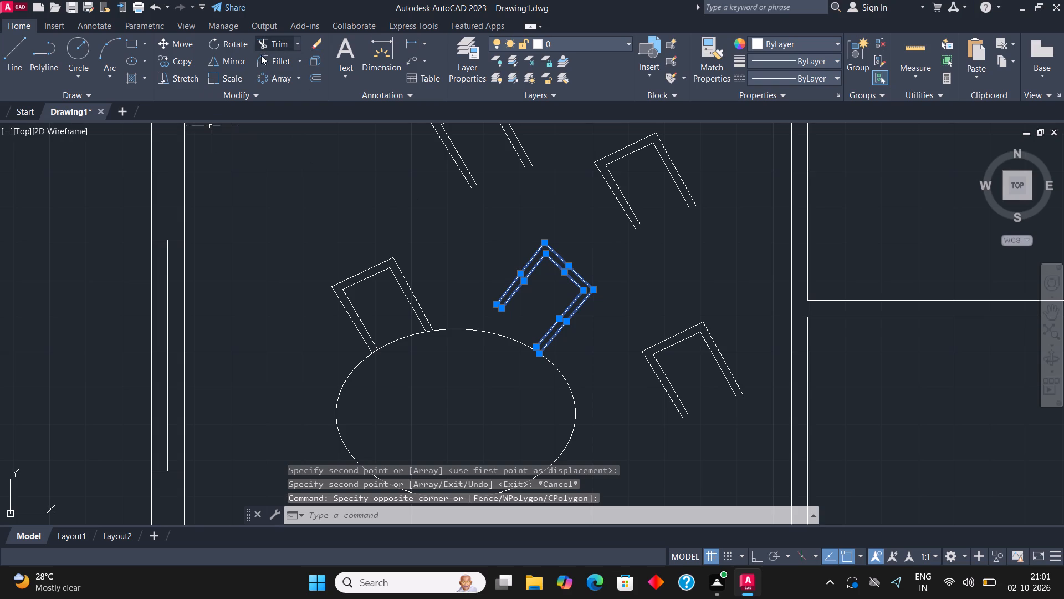
pyautogui.click(240, 42)
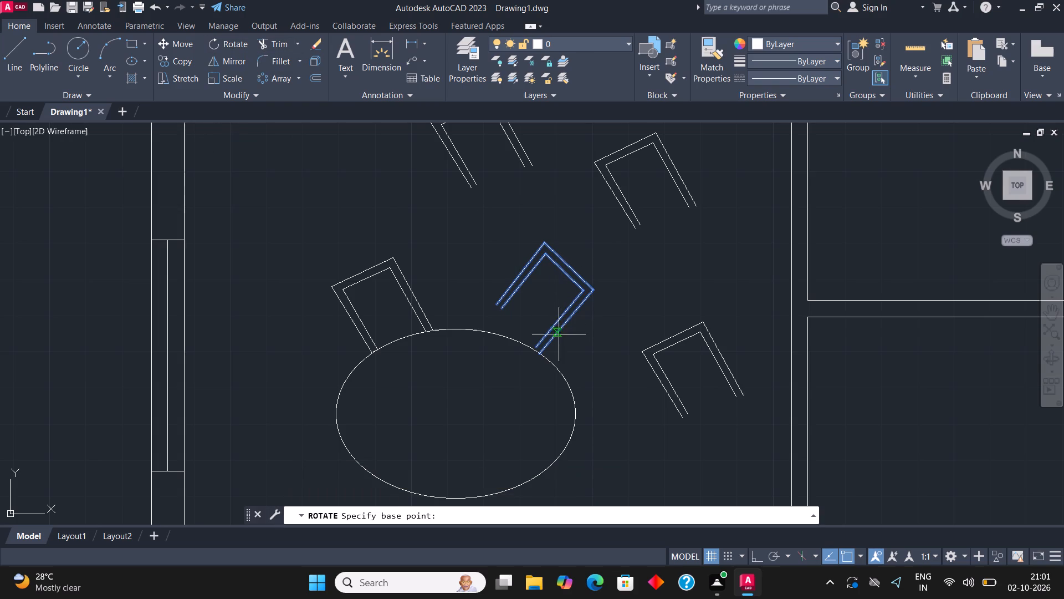
pyautogui.click(539, 322)
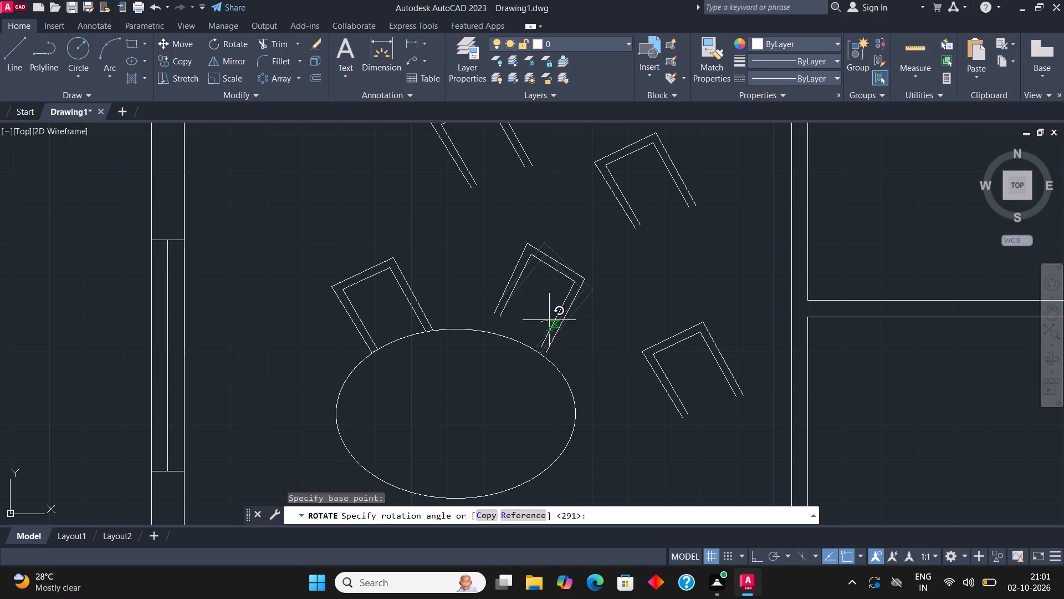
pyautogui.click(550, 319)
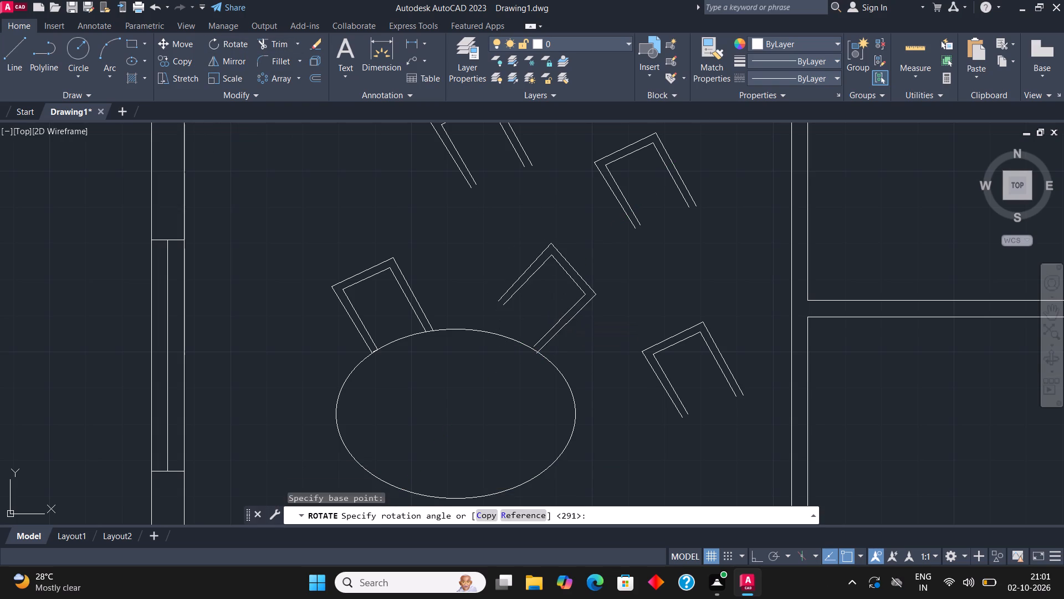
# Rotate the same chair counterclockwise so its open side faces the ellipse.
pyautogui.click(559, 334)
pyautogui.moveTo(586, 338); pyautogui.dragTo(585, 331)
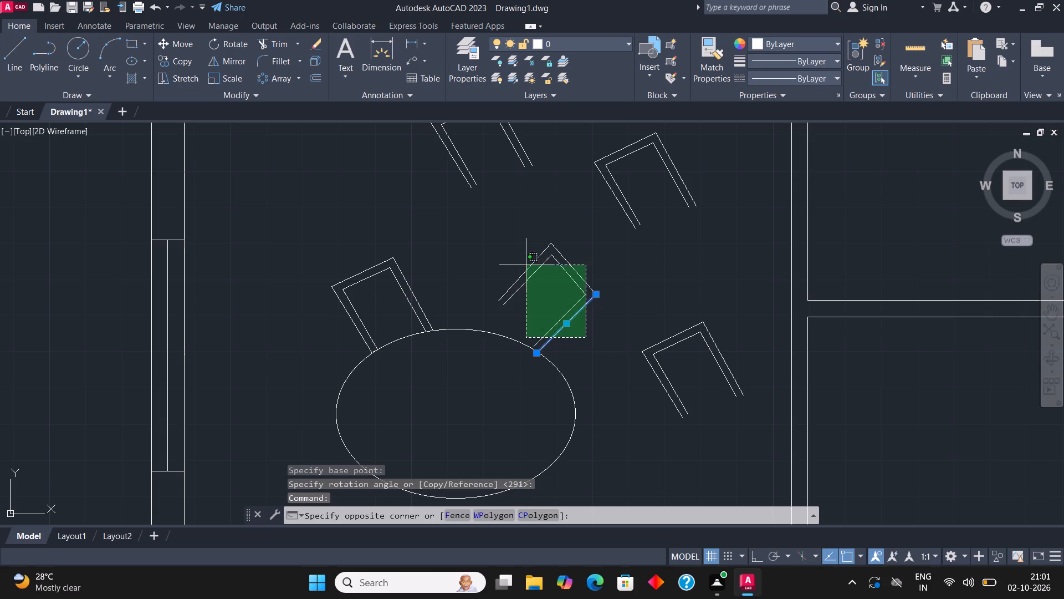
pyautogui.click(513, 248)
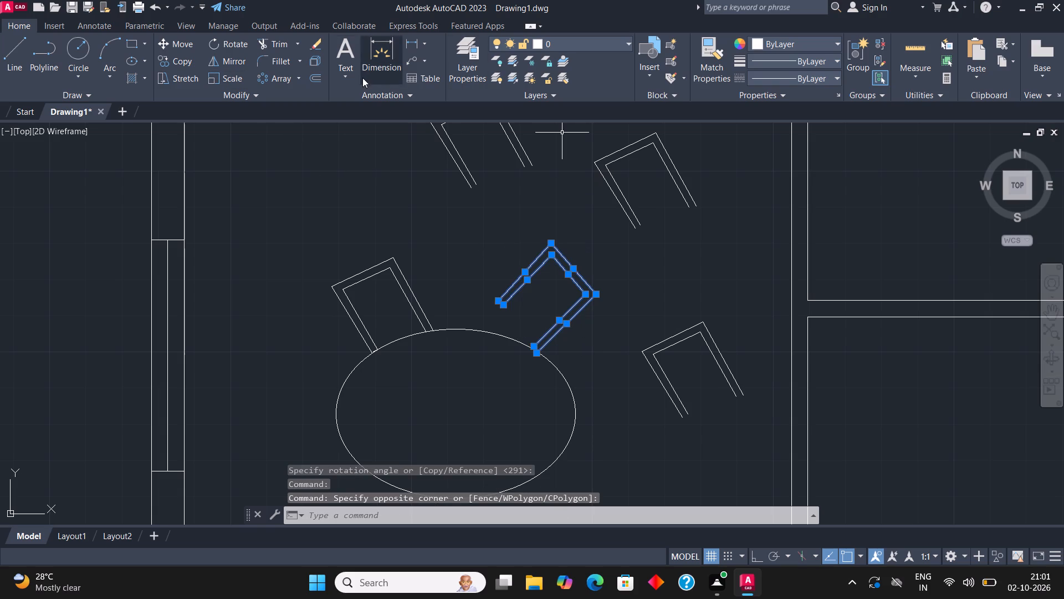
pyautogui.click(241, 41)
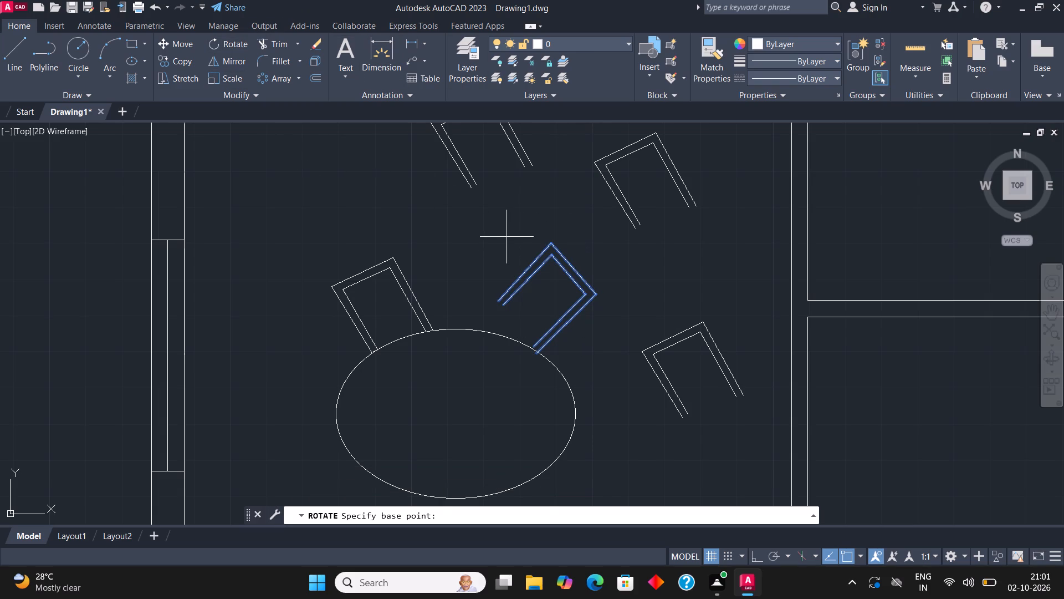
pyautogui.click(532, 306)
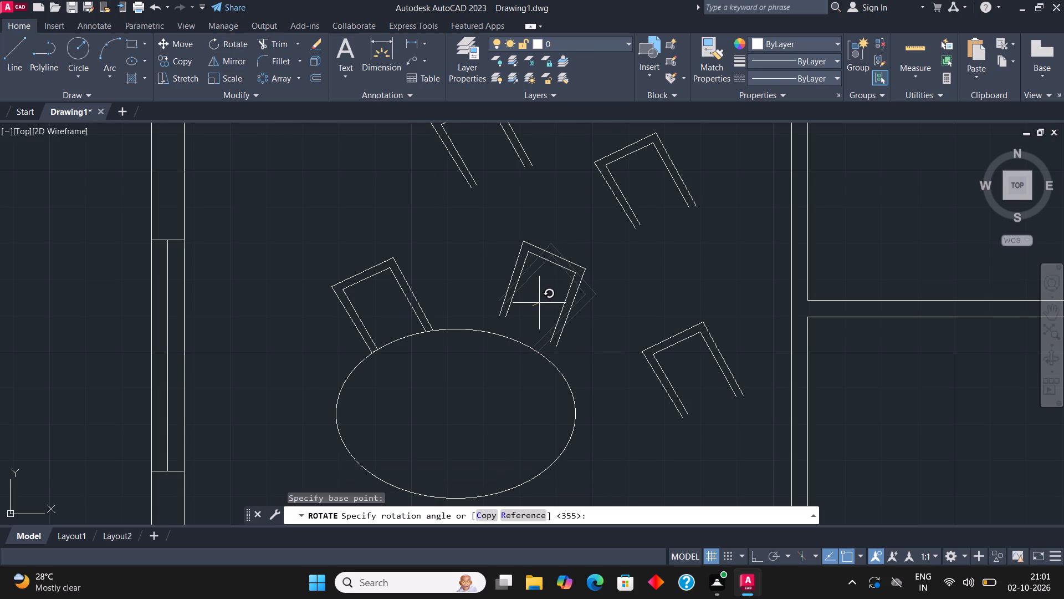
pyautogui.click(539, 303)
# Move the rotated chair slightly down and left so its legs meet the ellipse.
pyautogui.click(585, 318)
pyautogui.click(504, 248)
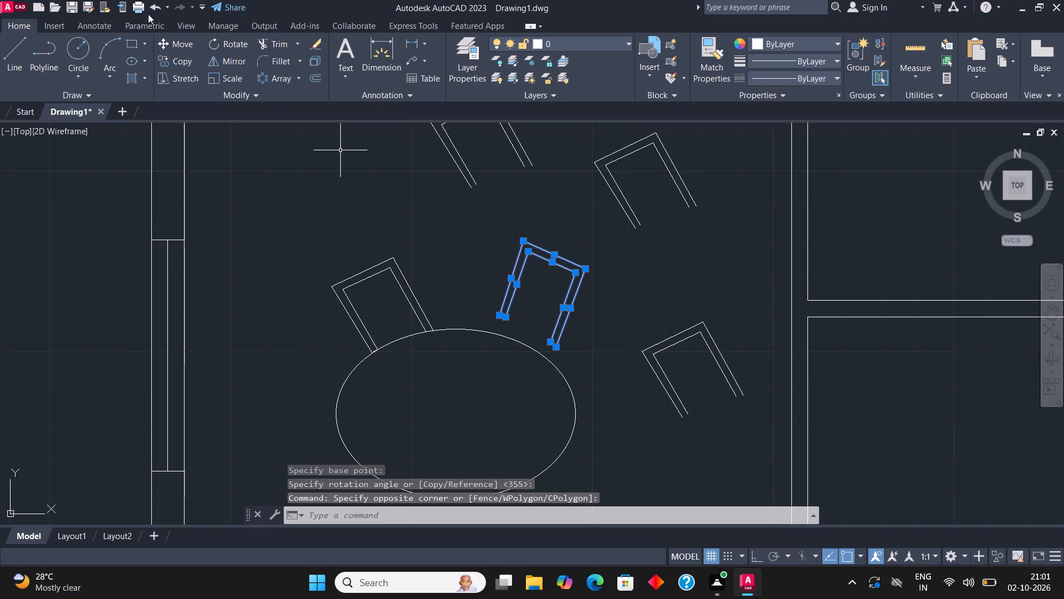
pyautogui.click(179, 44)
pyautogui.scroll(1, 515, 324)
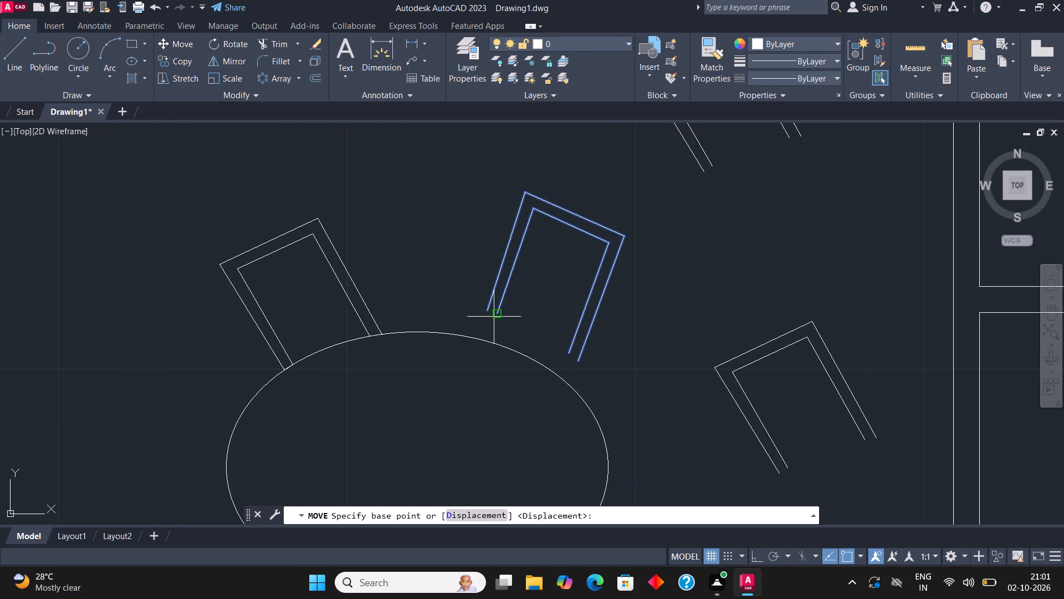
pyautogui.click(483, 312)
pyautogui.click(469, 334)
pyautogui.scroll(-2, 510, 265)
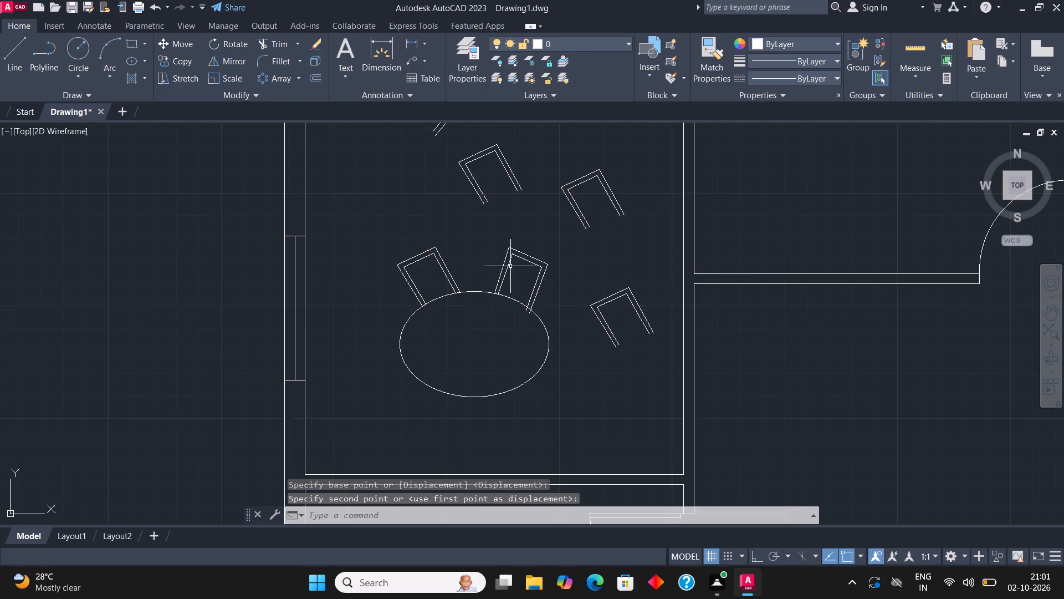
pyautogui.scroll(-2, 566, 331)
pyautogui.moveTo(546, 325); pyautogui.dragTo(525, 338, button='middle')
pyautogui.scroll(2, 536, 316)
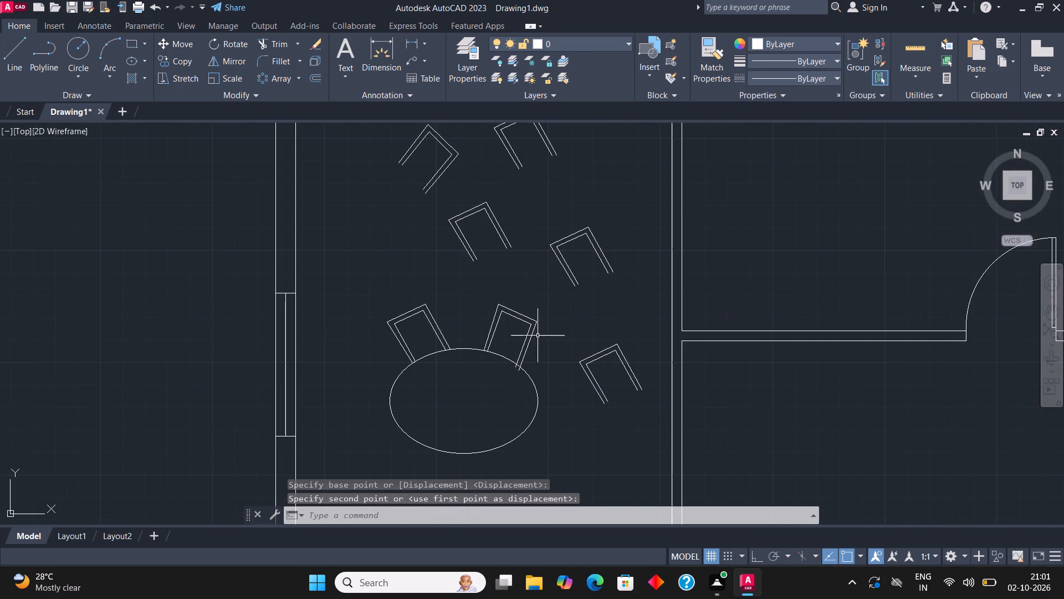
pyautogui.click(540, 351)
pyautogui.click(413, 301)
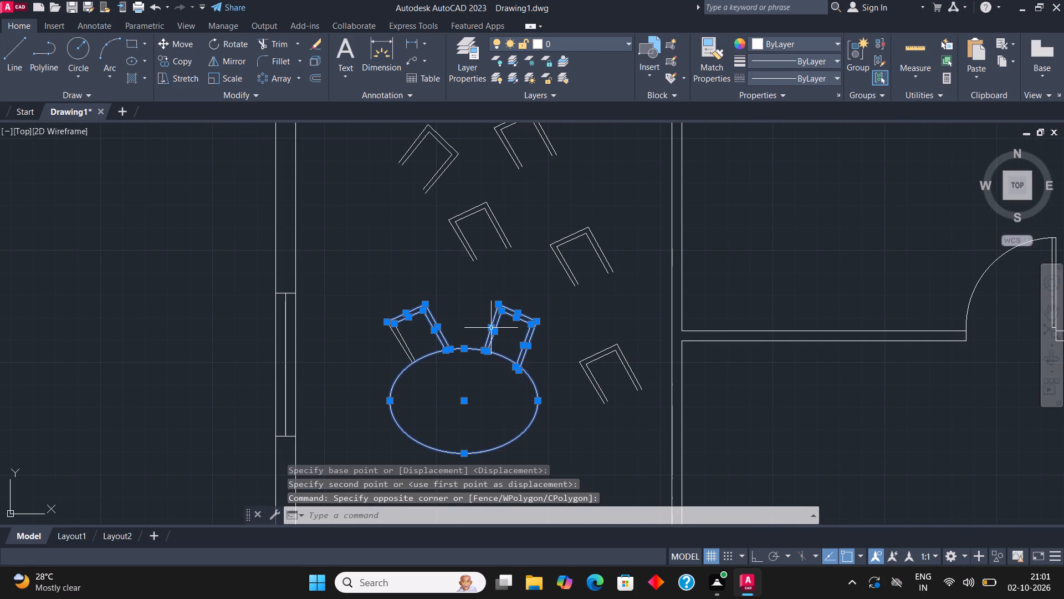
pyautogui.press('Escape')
# Mirror the two chairs above the ellipse about a horizontal line through the ellipse's centre, keeping the source chairs.
pyautogui.click(536, 350)
pyautogui.click(493, 315)
pyautogui.click(449, 320)
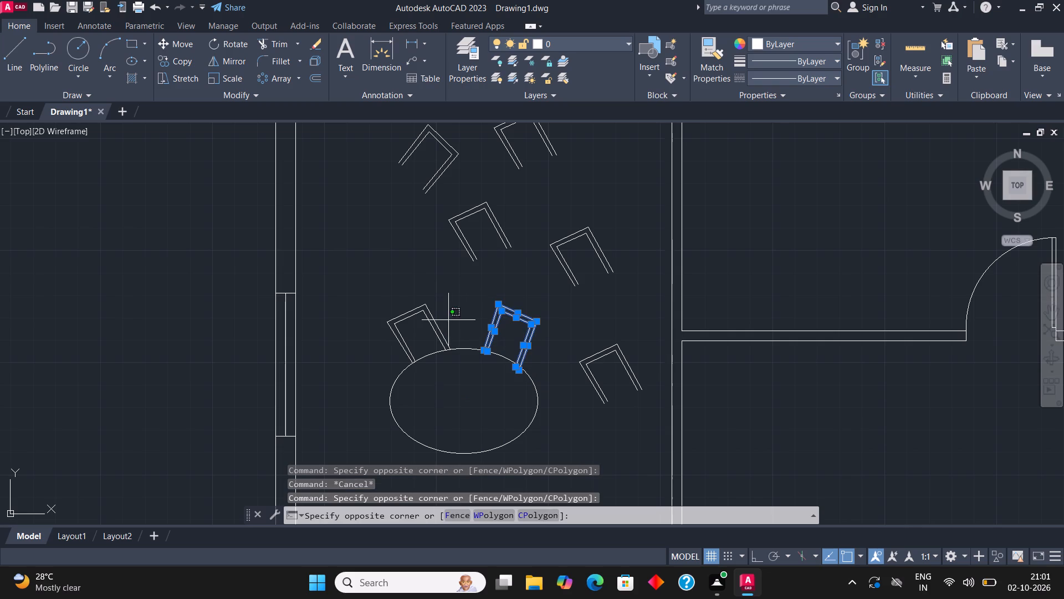
pyautogui.click(381, 296)
pyautogui.click(418, 346)
pyautogui.click(375, 314)
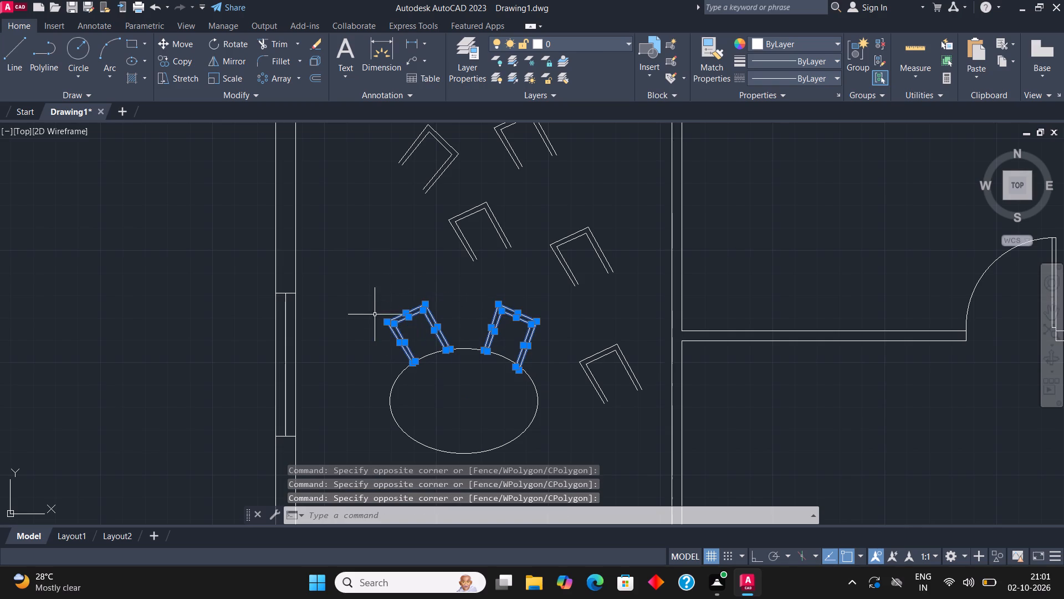
pyautogui.click(242, 54)
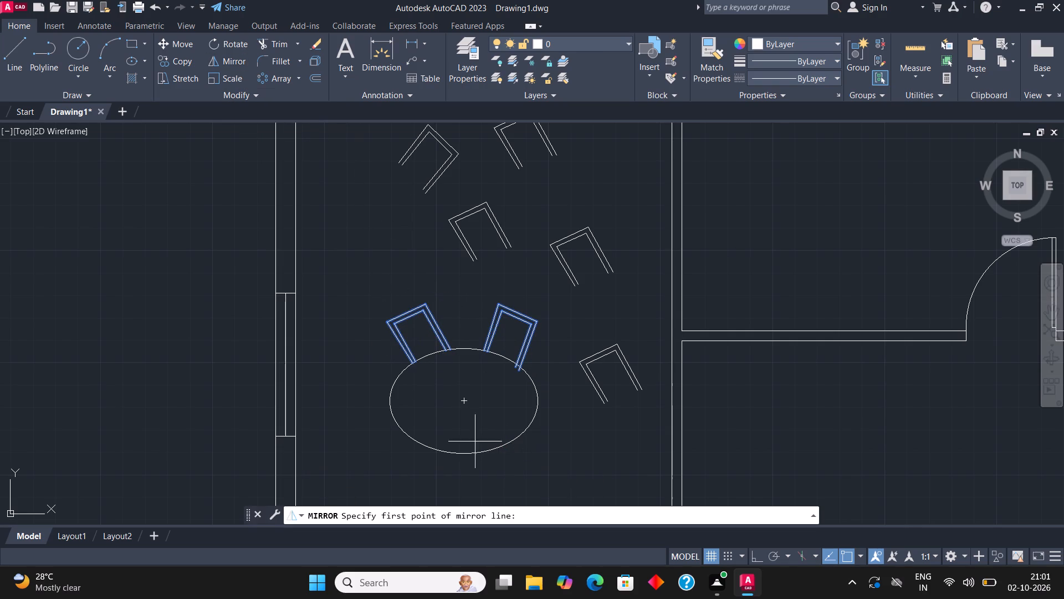
pyautogui.click(462, 402)
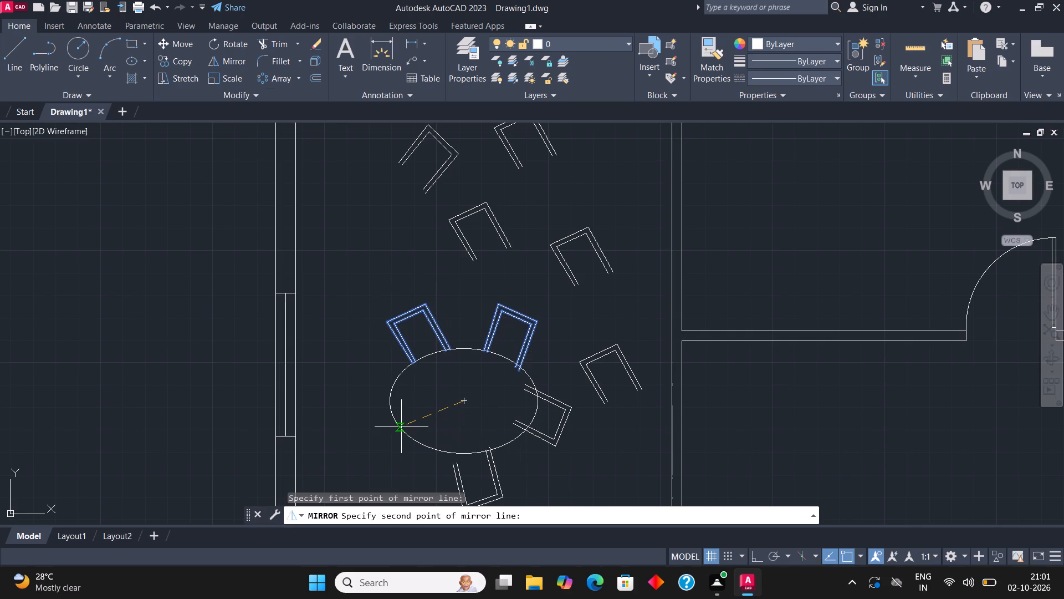
pyautogui.press('F8')
pyautogui.click(366, 406)
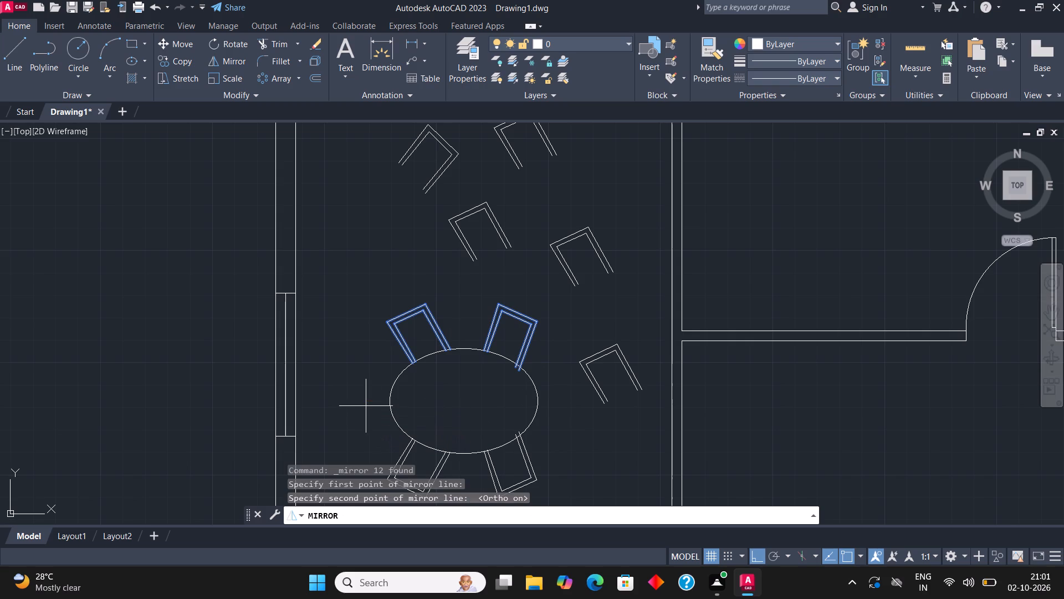
pyautogui.click(475, 516)
# Rotate the spare chair nearest above the table about 56 degrees counterclockwise so its open side faces right.
pyautogui.scroll(-3, 531, 479)
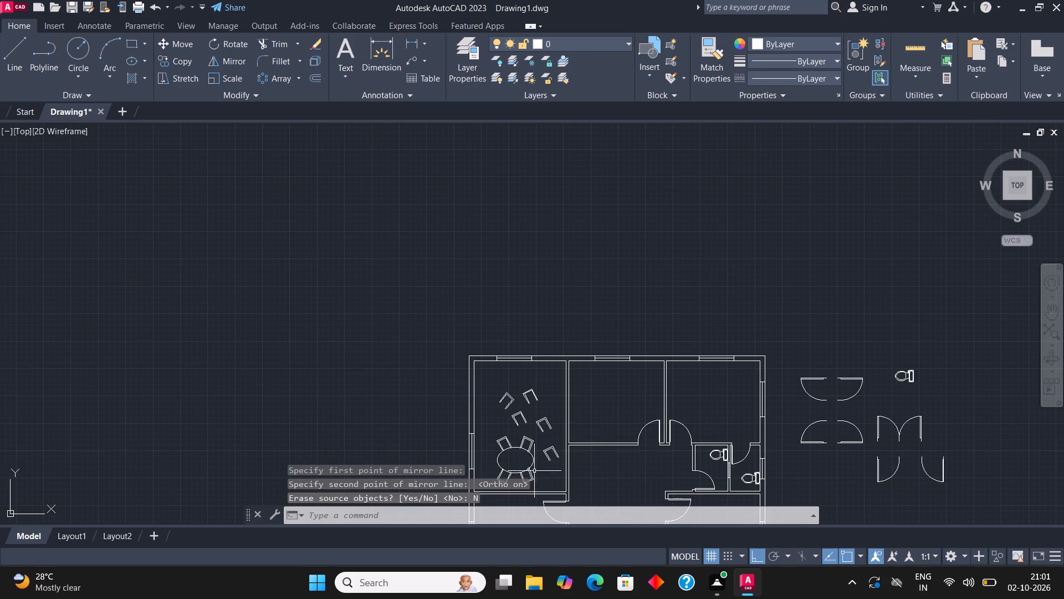
pyautogui.moveTo(540, 378); pyautogui.dragTo(525, 264, button='middle')
pyautogui.scroll(2, 521, 298)
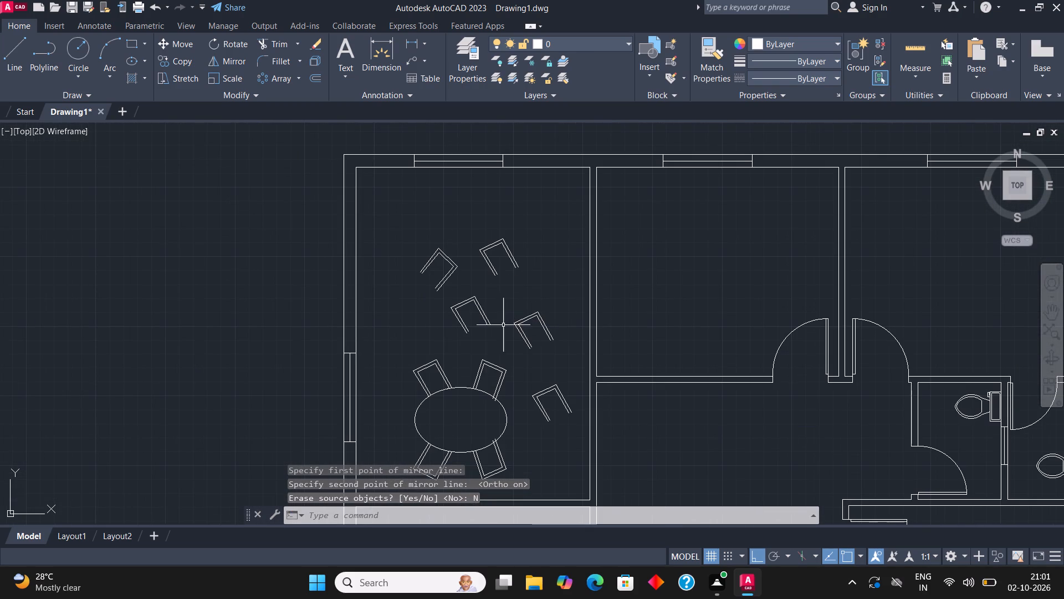
pyautogui.click(495, 333)
pyautogui.click(401, 303)
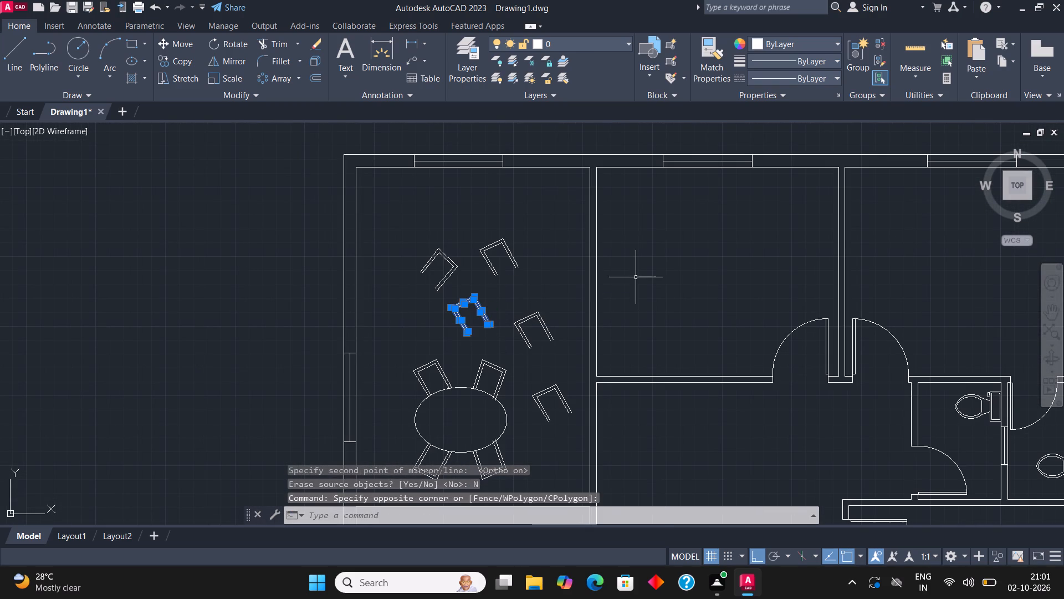
pyautogui.click(233, 41)
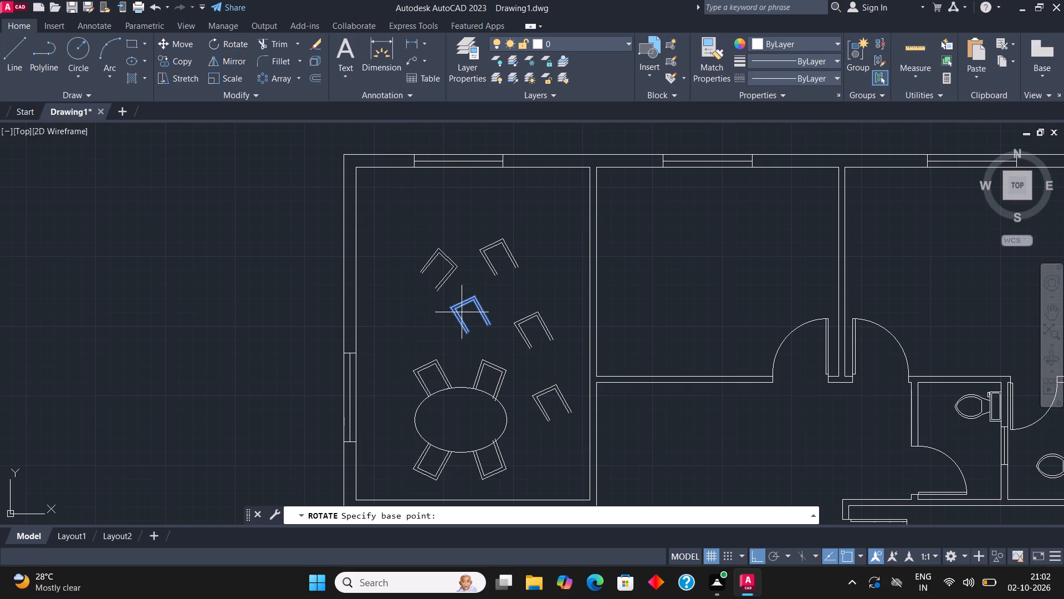
pyautogui.scroll(2, 464, 314)
pyautogui.click(489, 364)
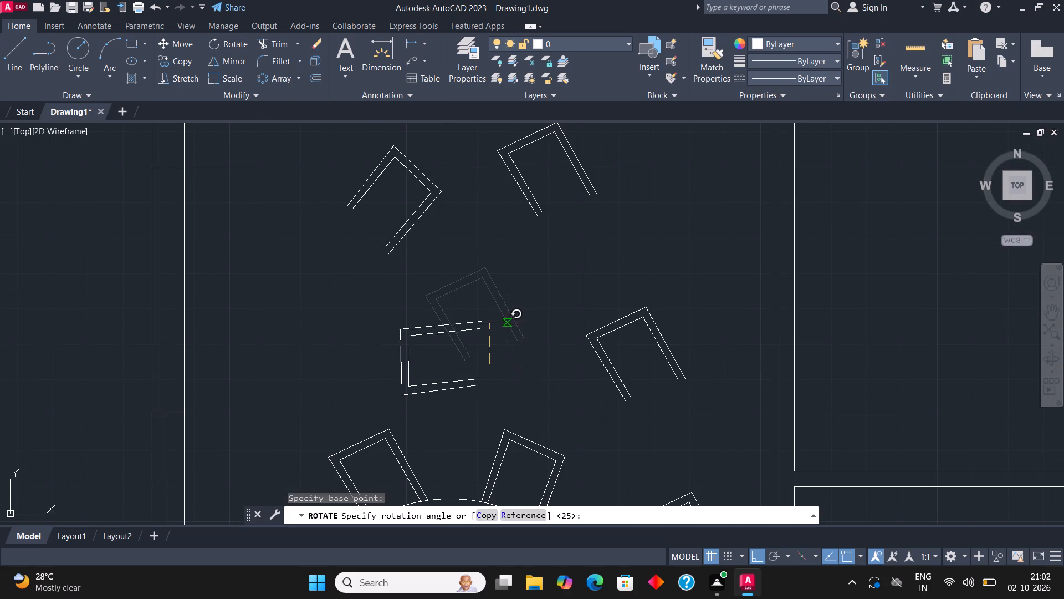
pyautogui.press('F8')
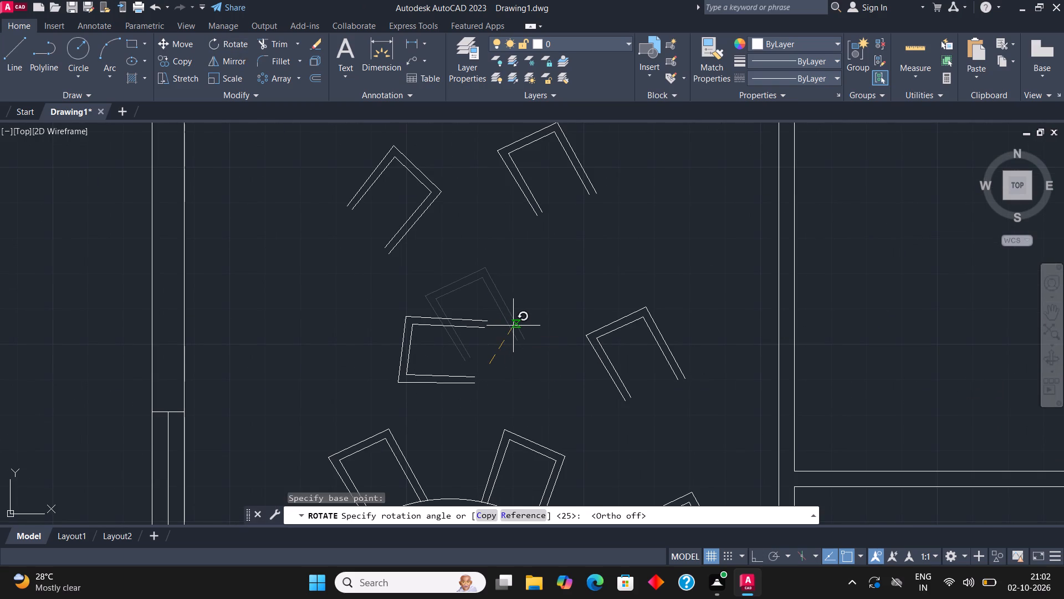
pyautogui.click(513, 326)
# Move the rotated chair to the ellipse's left edge, using its upper leg end as base point.
pyautogui.scroll(-1, 510, 292)
pyautogui.click(478, 357)
pyautogui.click(436, 303)
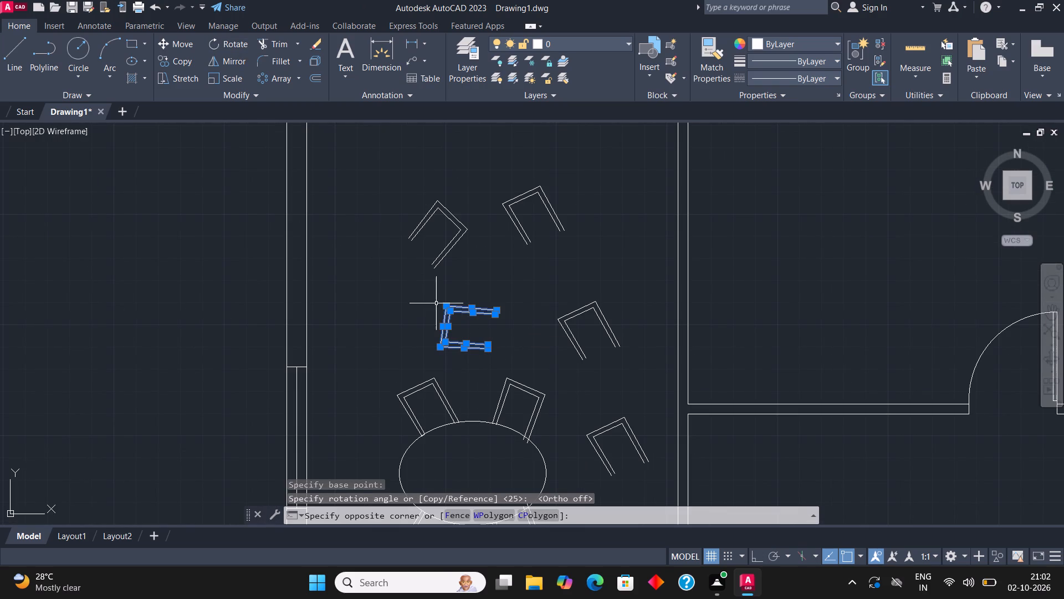
pyautogui.click(186, 38)
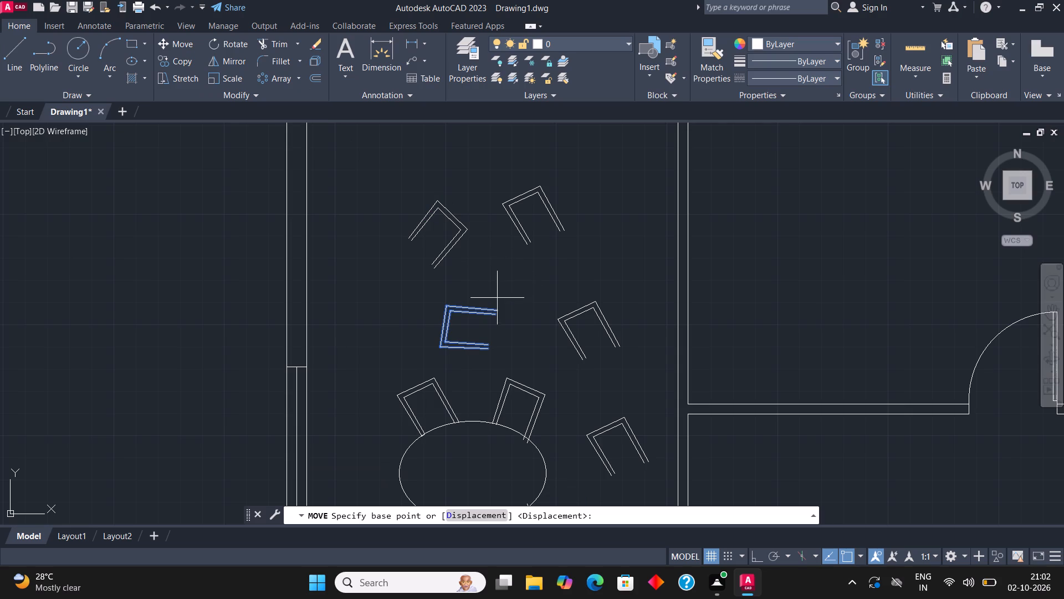
pyautogui.click(497, 307)
pyautogui.scroll(-2, 582, 212)
pyautogui.scroll(3, 523, 299)
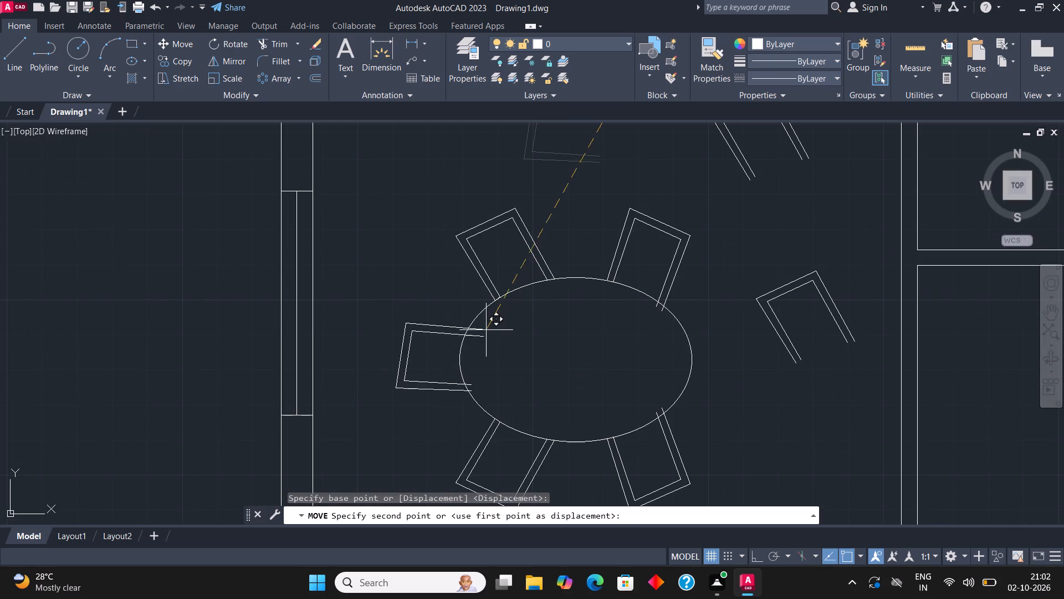
pyautogui.click(465, 333)
# Rotate the chair at the ellipse's left edge slightly counterclockwise to straighten it toward the table.
pyautogui.click(415, 404)
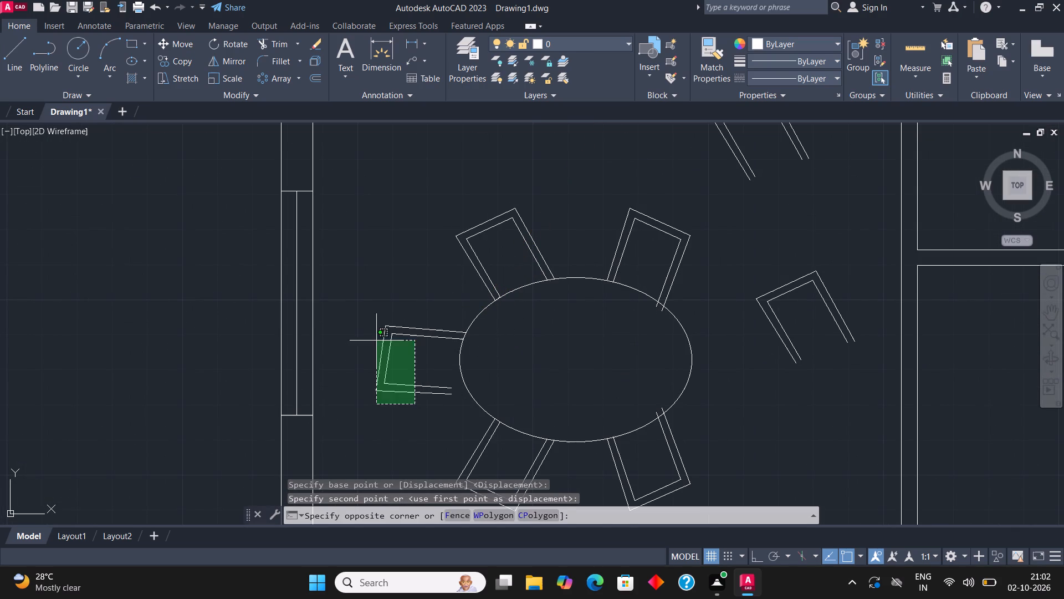
pyautogui.click(360, 319)
pyautogui.click(228, 48)
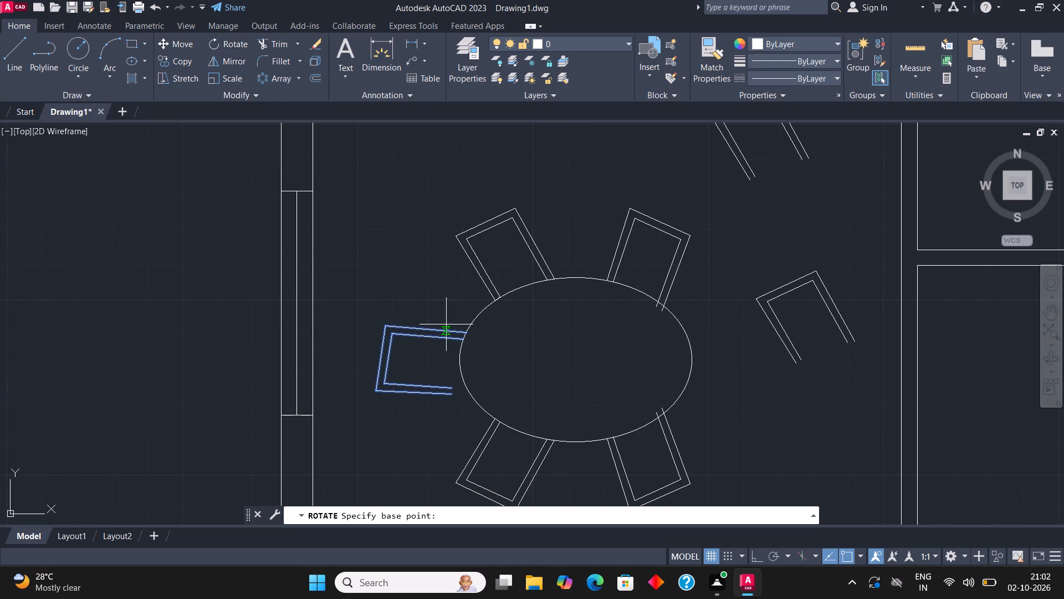
pyautogui.scroll(2, 444, 376)
pyautogui.click(431, 371)
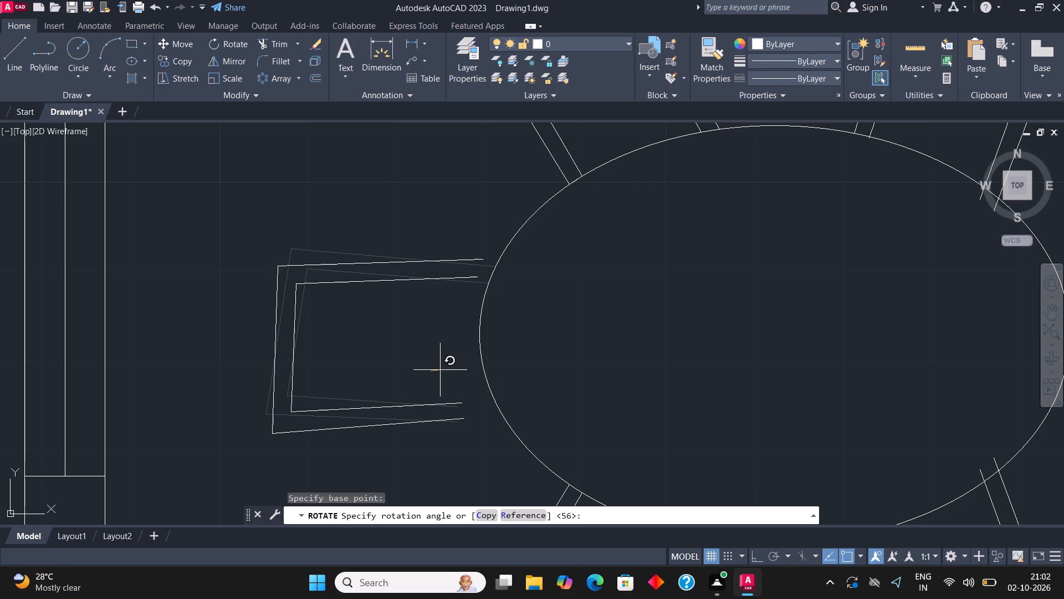
pyautogui.click(441, 370)
# Move the left chair slightly right and up so its upper leg end meets the ellipse.
pyautogui.click(442, 436)
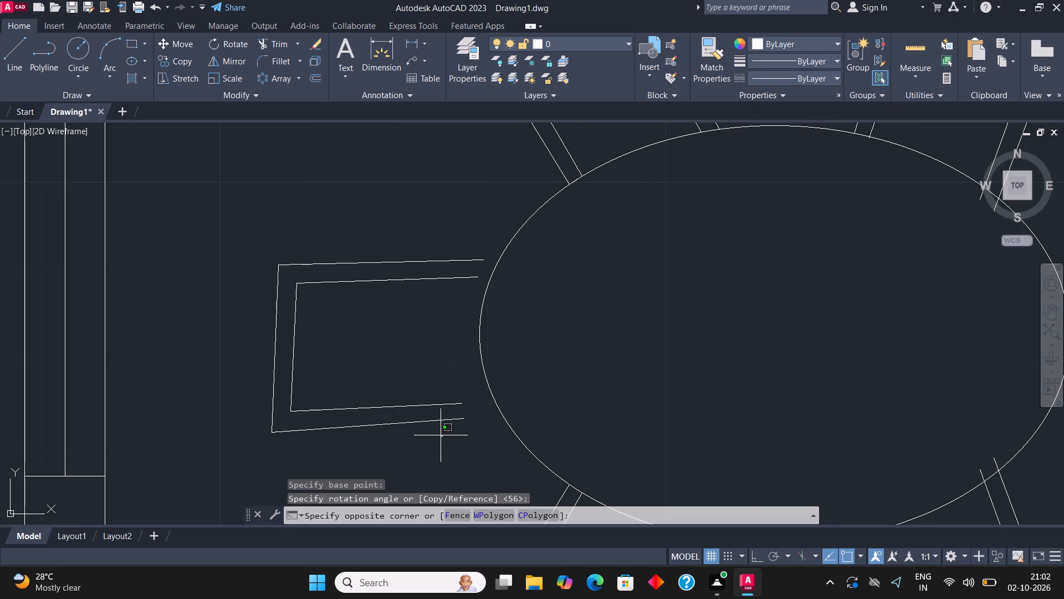
pyautogui.click(259, 236)
pyautogui.click(176, 37)
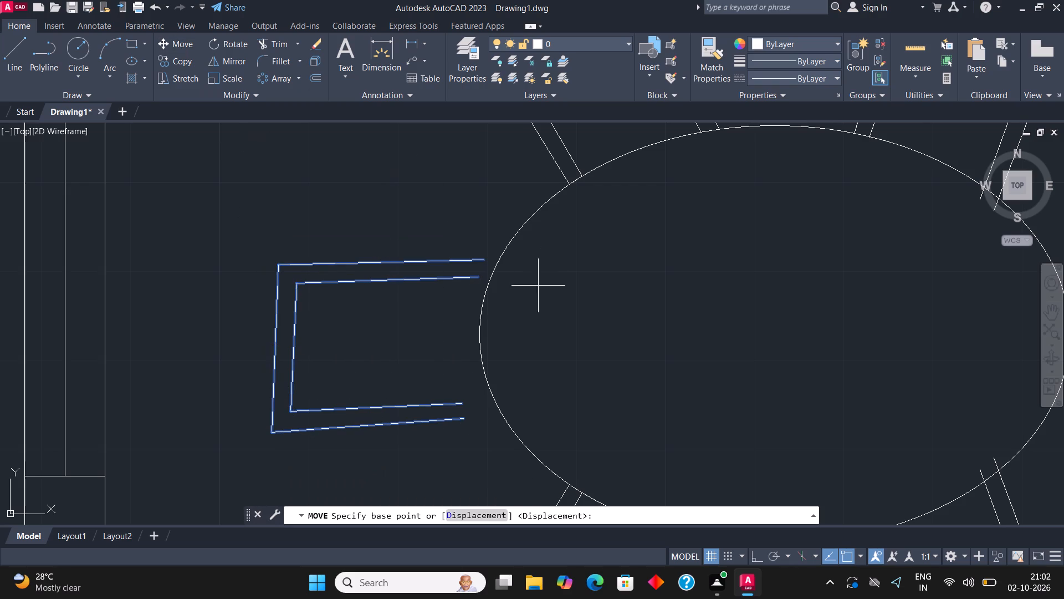
pyautogui.click(485, 260)
pyautogui.click(504, 255)
# Delete the four leftover chairs lying around the room beside and above the table.
pyautogui.scroll(-1, 477, 232)
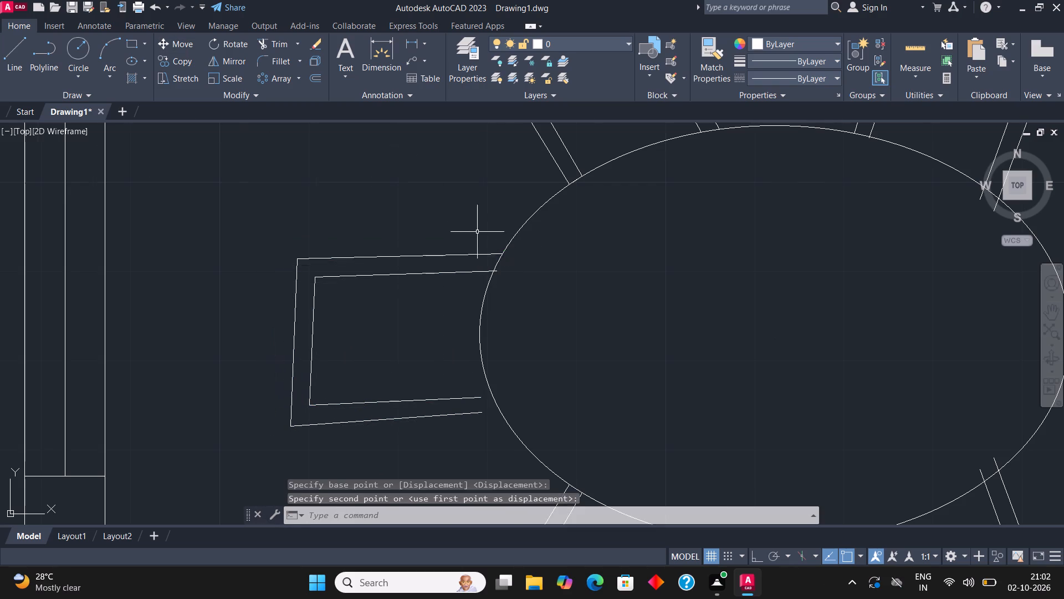
pyautogui.scroll(-2, 477, 232)
pyautogui.moveTo(641, 263); pyautogui.dragTo(574, 312, button='middle')
pyautogui.moveTo(649, 356); pyautogui.dragTo(648, 351)
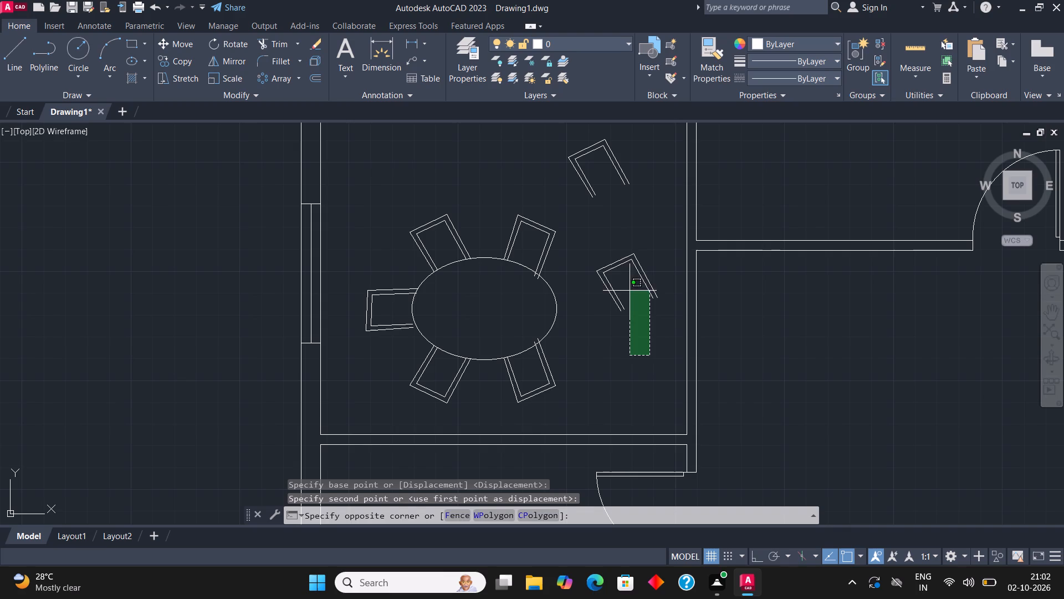
pyautogui.click(599, 237)
pyautogui.press('Delete')
pyautogui.moveTo(598, 237); pyautogui.dragTo(596, 357, button='middle')
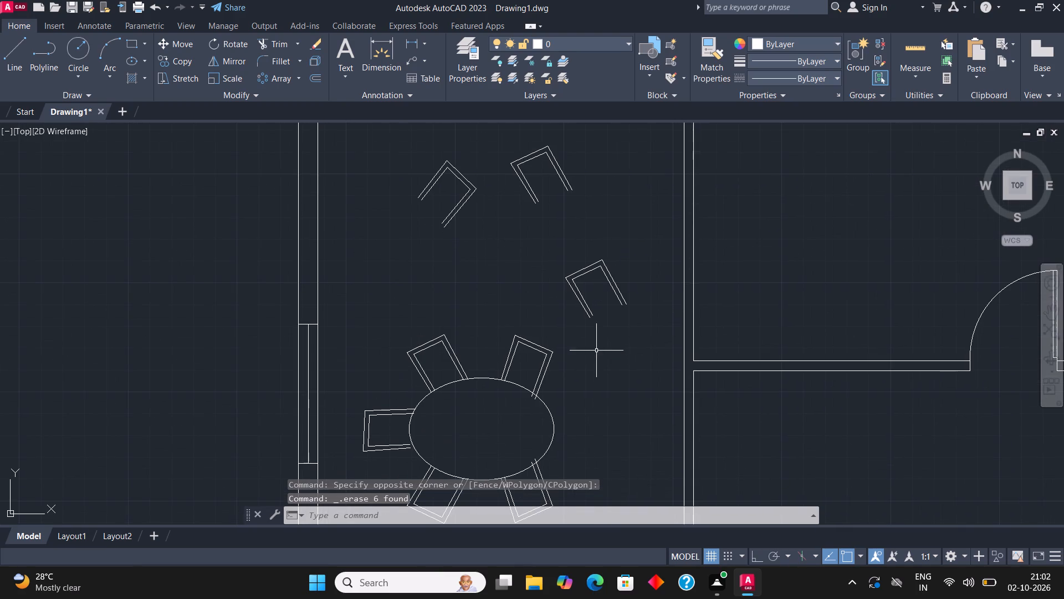
pyautogui.moveTo(624, 332); pyautogui.dragTo(624, 326)
pyautogui.click(519, 146)
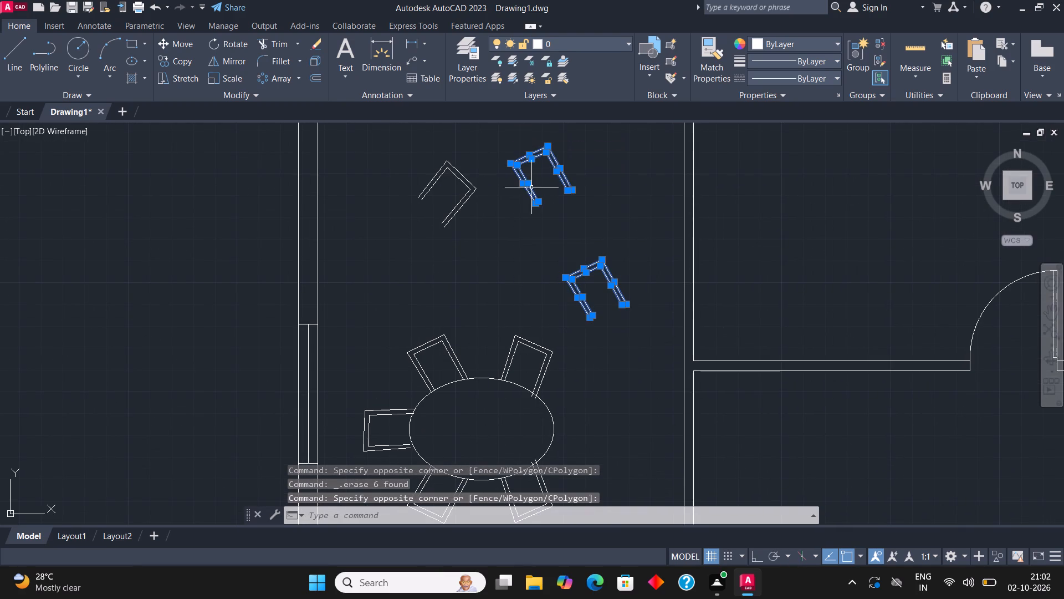
pyautogui.press('Delete')
pyautogui.moveTo(519, 258); pyautogui.dragTo(498, 230)
pyautogui.click(409, 163)
pyautogui.press('Delete')
pyautogui.scroll(-1, 530, 211)
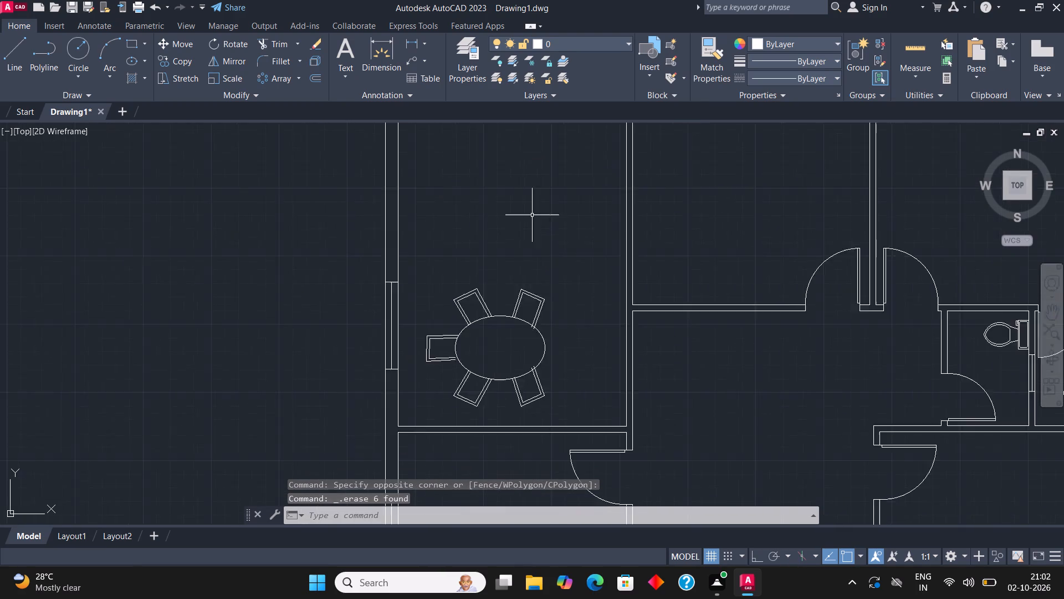
# Draw short horizontal lines from the left chair's two lower leg ends across the ellipse edge.
pyautogui.scroll(-1, 533, 216)
pyautogui.scroll(3, 510, 323)
pyautogui.moveTo(339, 228); pyautogui.dragTo(342, 267, button='middle')
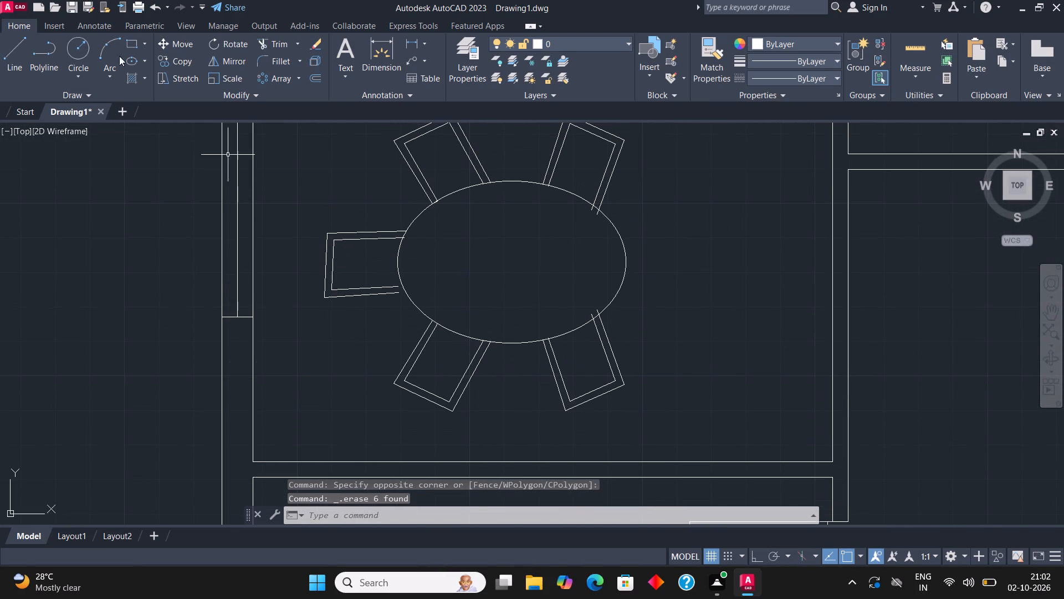
pyautogui.click(9, 48)
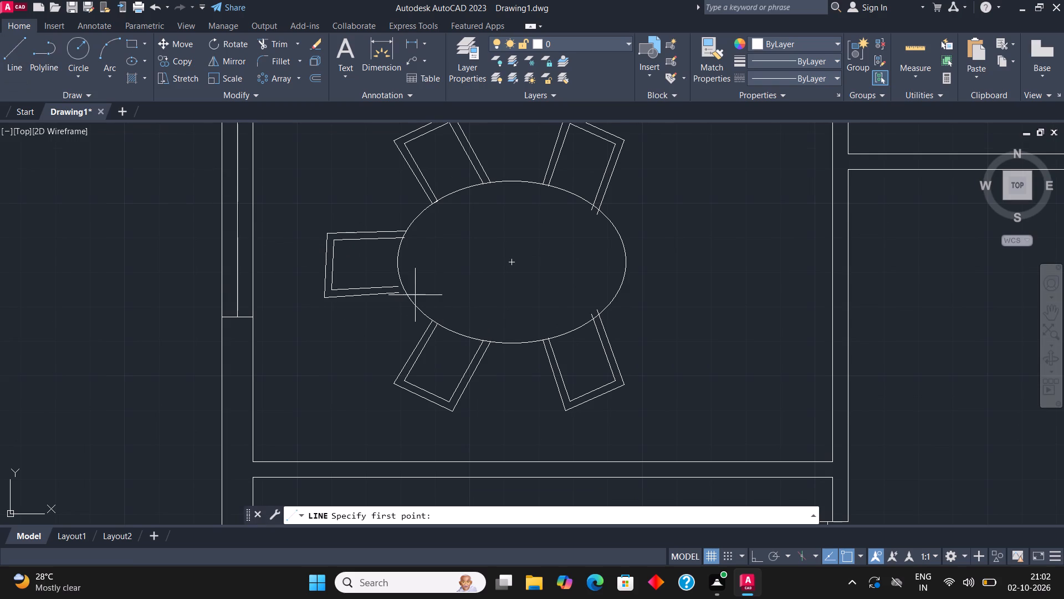
pyautogui.scroll(3, 411, 295)
pyautogui.click(351, 265)
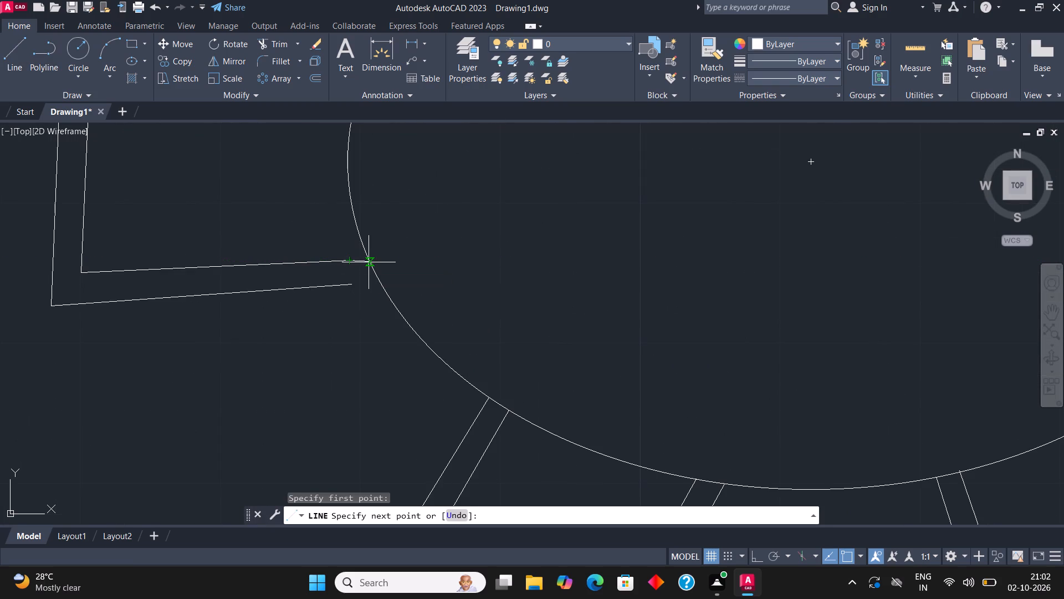
pyautogui.click(370, 262)
pyautogui.hotkey('ctrl', 'z')
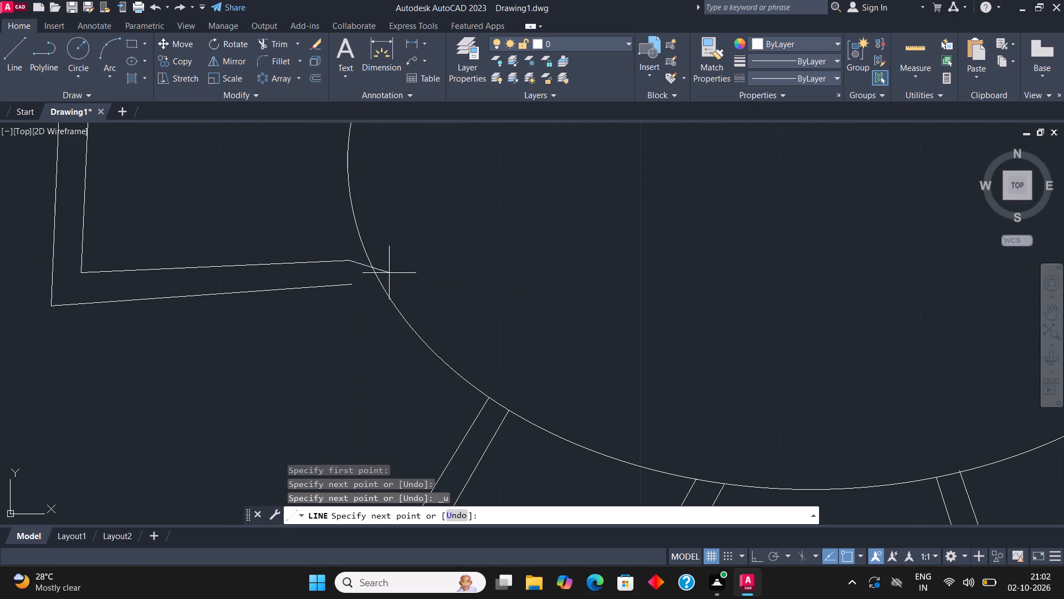
pyautogui.press('F8')
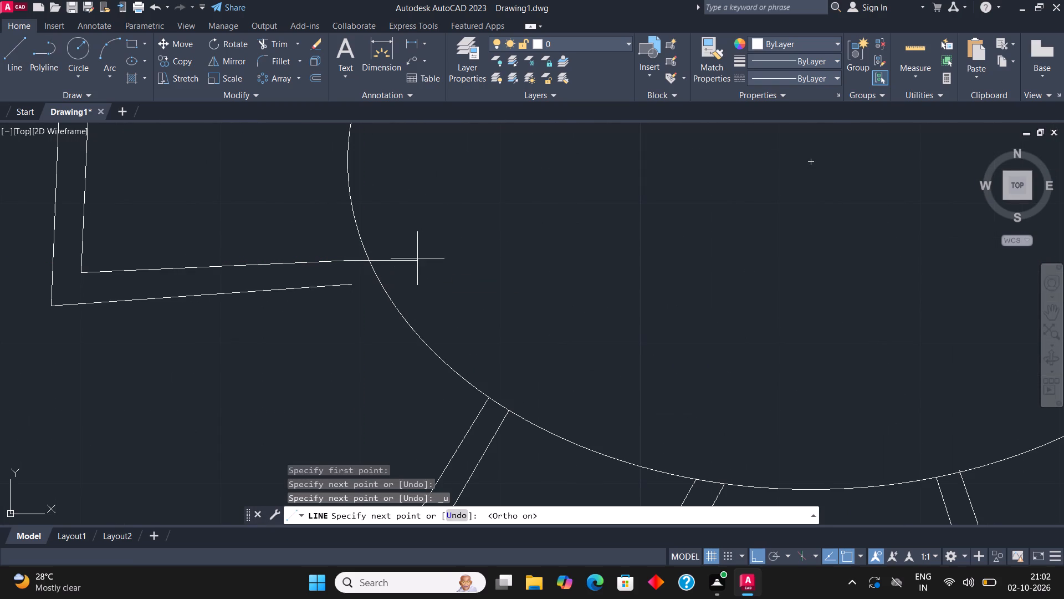
pyautogui.click(417, 258)
pyautogui.click(4, 52)
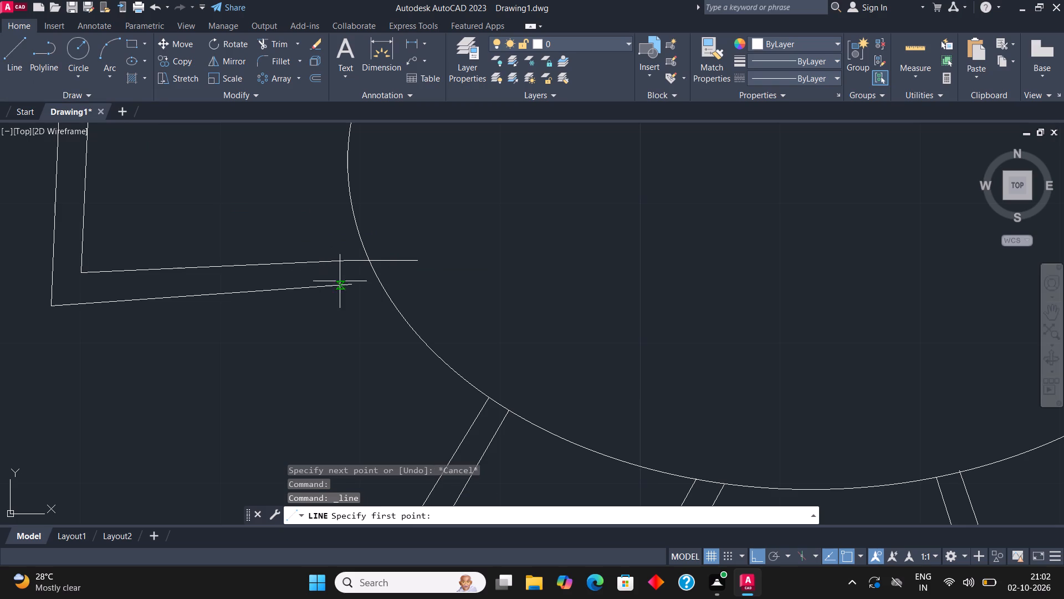
pyautogui.click(351, 285)
pyautogui.click(405, 281)
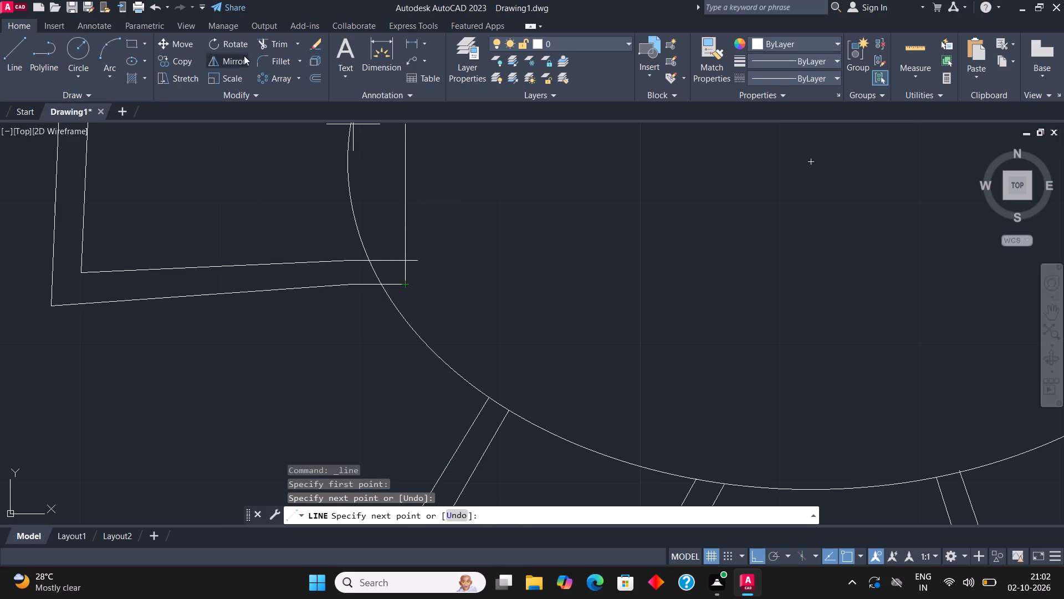
# Trim the ends of the left chair's legs that extend inside the ellipse.
pyautogui.click(272, 44)
pyautogui.click(405, 296)
pyautogui.click(385, 239)
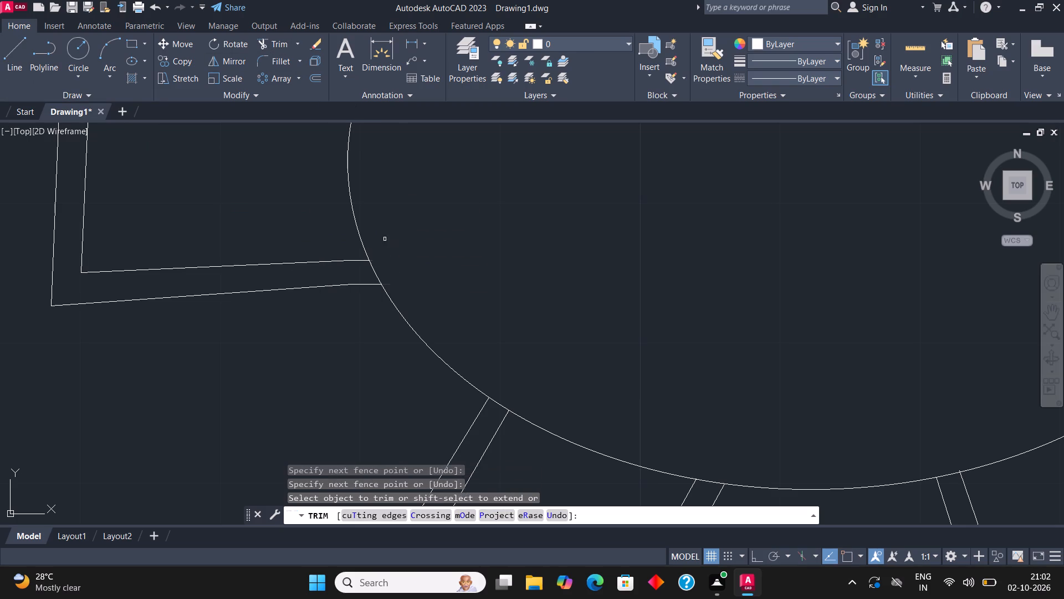
pyautogui.scroll(-2, 392, 252)
pyautogui.moveTo(395, 255); pyautogui.dragTo(400, 313, button='middle')
pyautogui.scroll(3, 398, 233)
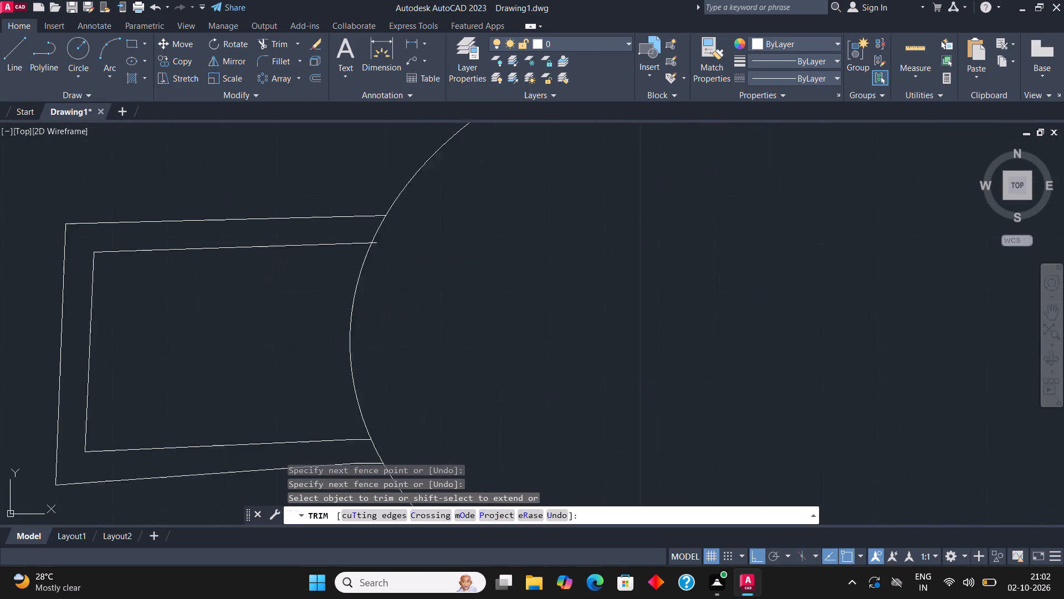
pyautogui.click(361, 252)
pyautogui.scroll(-4, 381, 262)
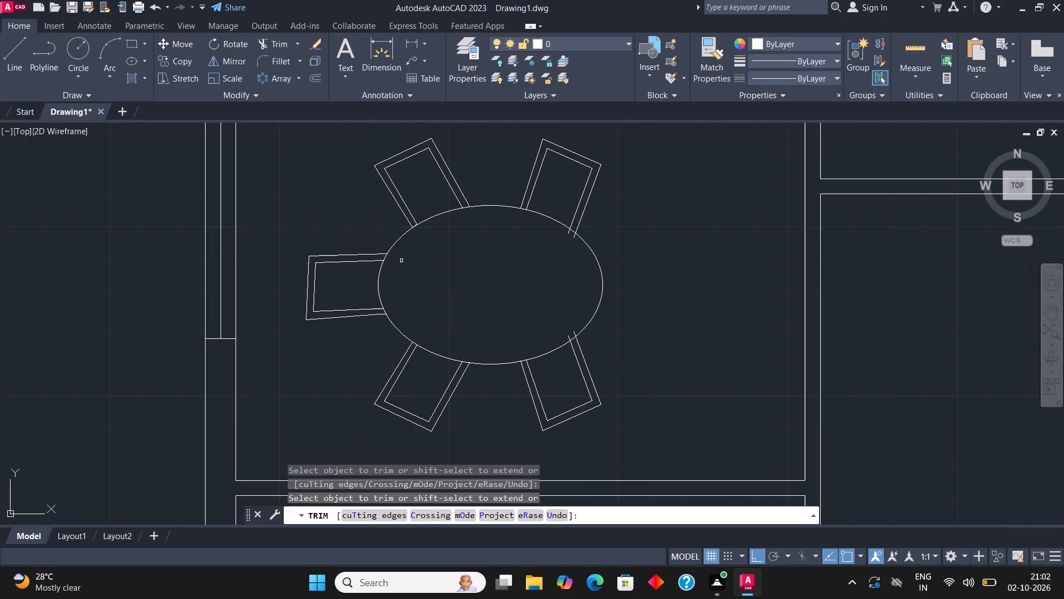
pyautogui.press('Escape')
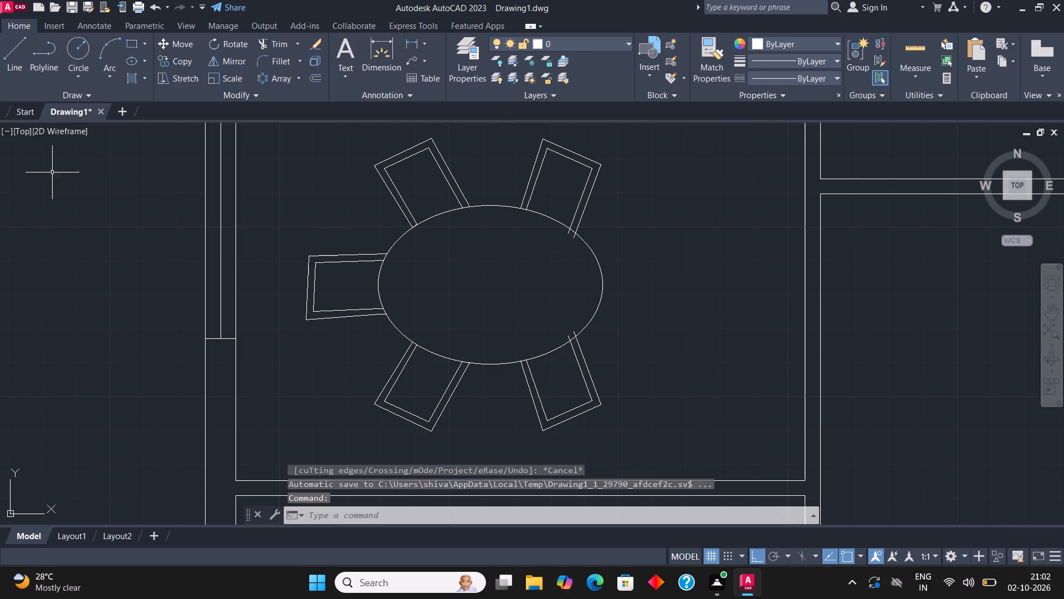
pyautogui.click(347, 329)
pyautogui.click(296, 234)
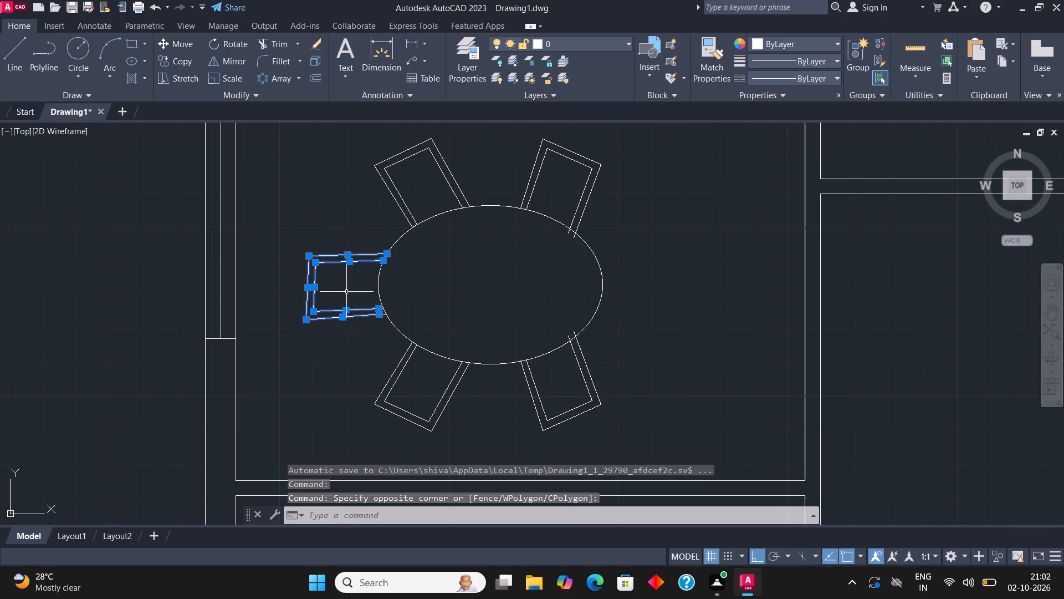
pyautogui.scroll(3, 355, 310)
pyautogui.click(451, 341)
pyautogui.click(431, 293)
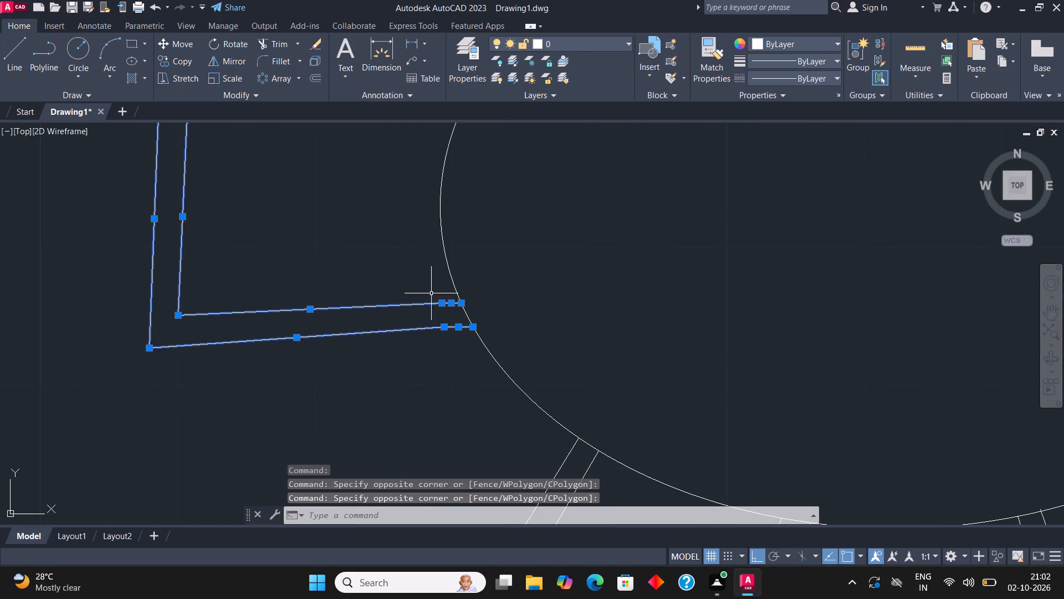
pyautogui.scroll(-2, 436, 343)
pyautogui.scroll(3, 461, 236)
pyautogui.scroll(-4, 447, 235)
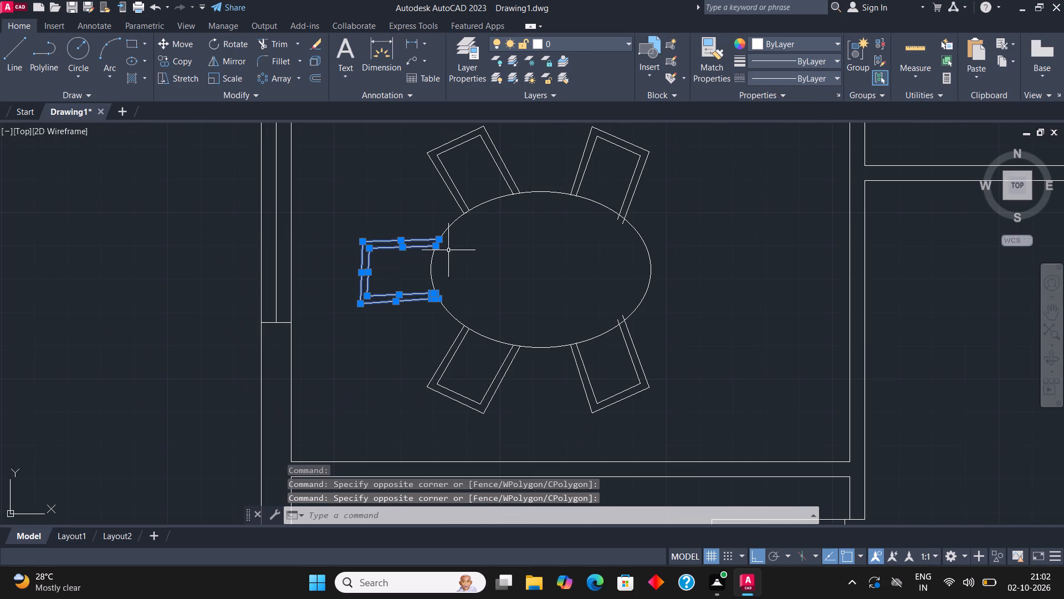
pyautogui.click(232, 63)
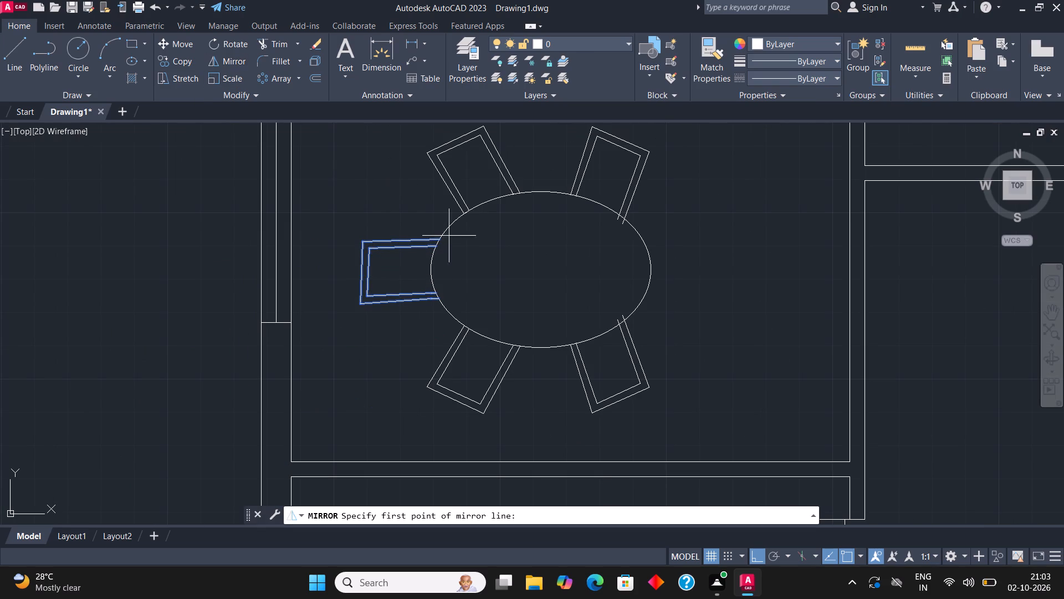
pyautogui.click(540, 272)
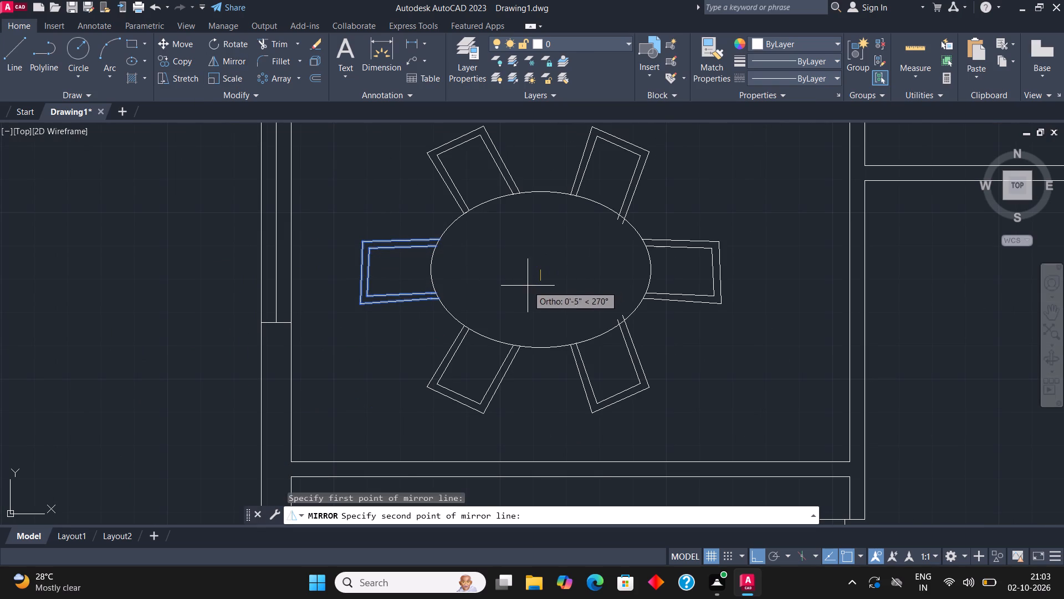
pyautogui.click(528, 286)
# Trim the leg ends of the lower right chair that extend inside the oval table.
pyautogui.scroll(2, 602, 322)
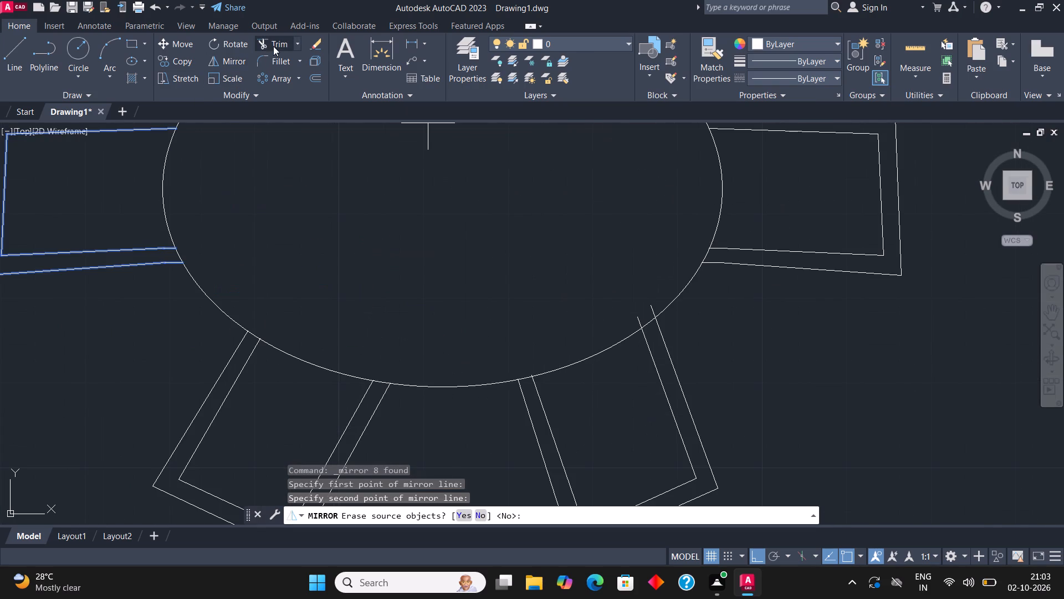
pyautogui.click(273, 46)
pyautogui.scroll(3, 640, 327)
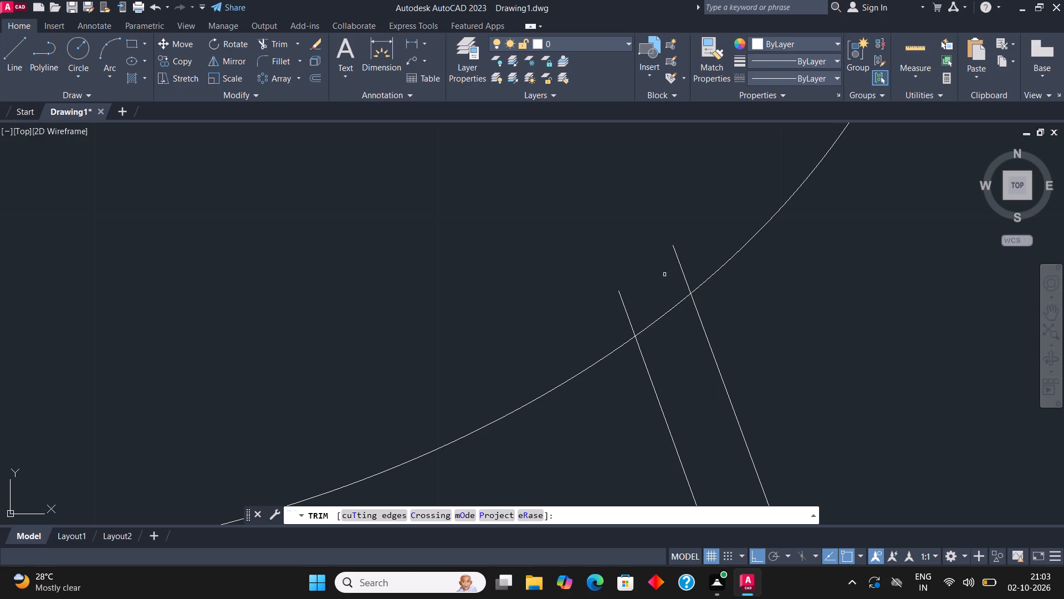
pyautogui.click(693, 253)
pyautogui.click(579, 333)
pyautogui.scroll(-2, 583, 274)
pyautogui.scroll(2, 413, 390)
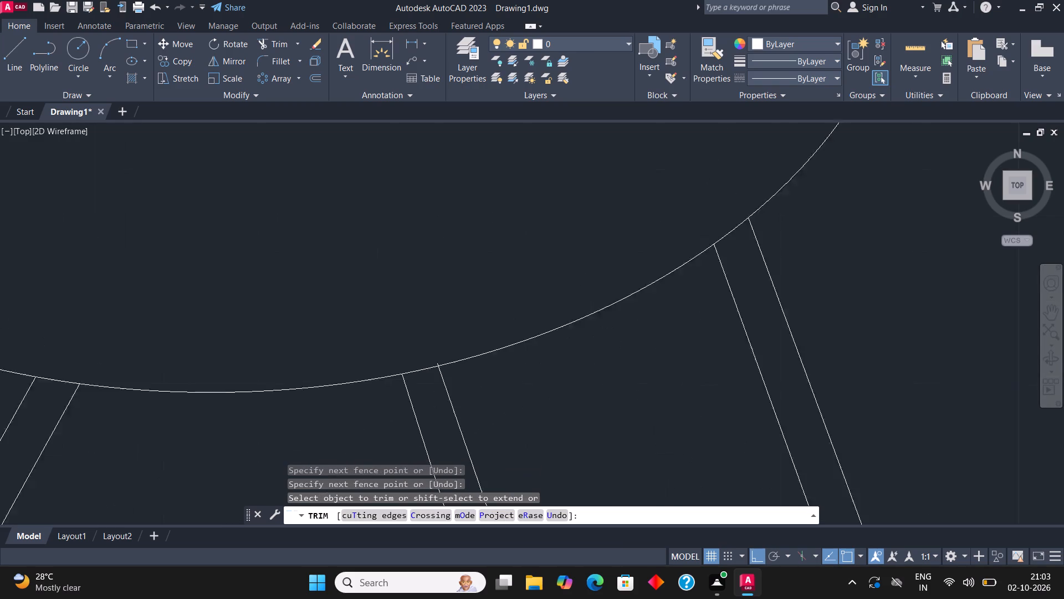
pyautogui.scroll(2, 413, 390)
pyautogui.click(499, 290)
pyautogui.scroll(-4, 535, 281)
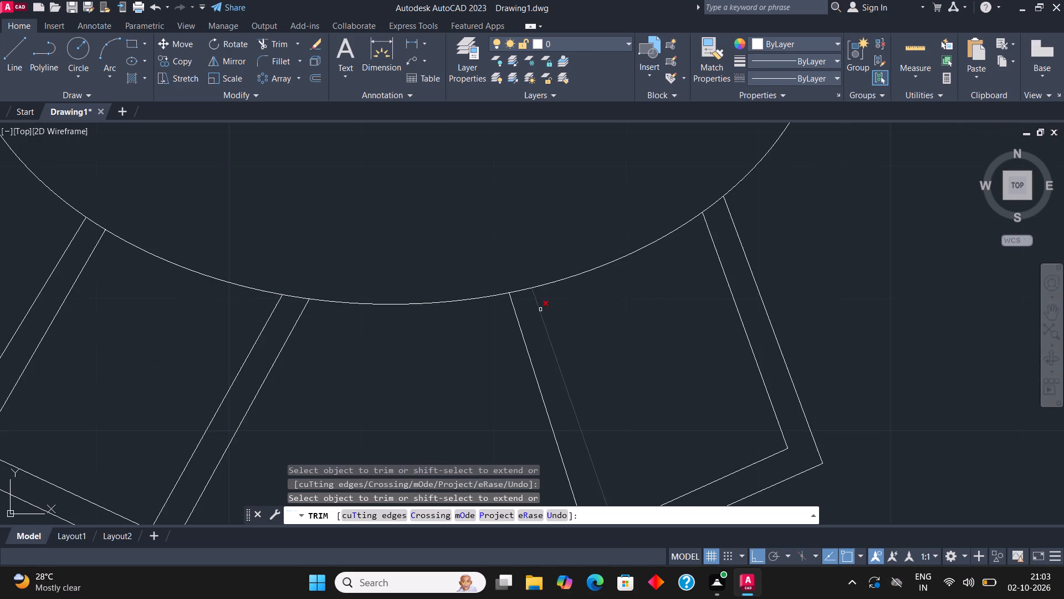
# Trim the leg ends of the upper right chair that extend inside the oval table.
pyautogui.scroll(-4, 529, 352)
pyautogui.scroll(3, 479, 262)
pyautogui.scroll(-2, 485, 270)
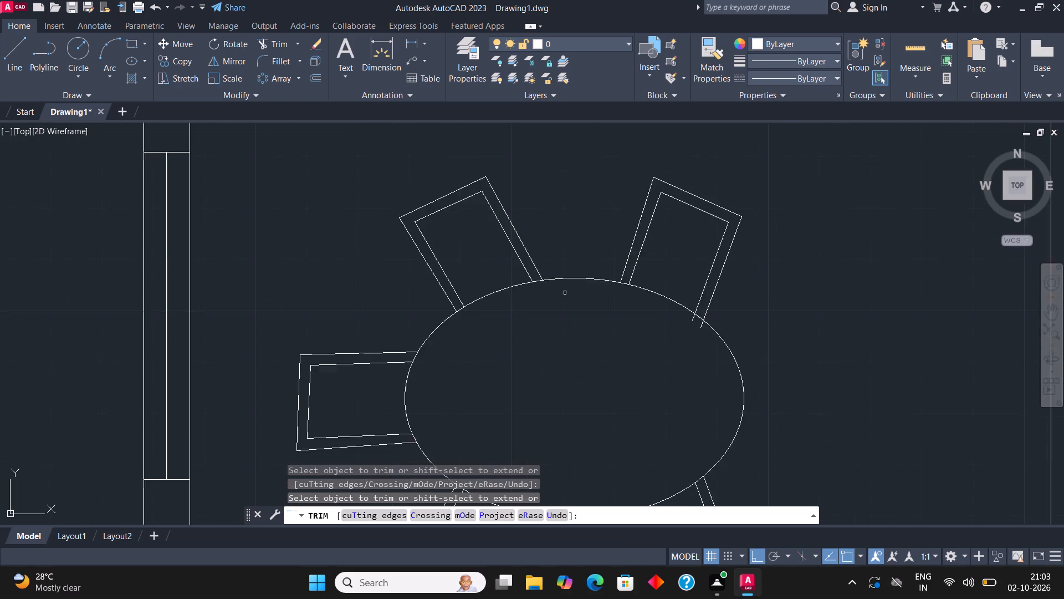
pyautogui.scroll(-1, 577, 295)
pyautogui.scroll(2, 633, 313)
pyautogui.click(615, 295)
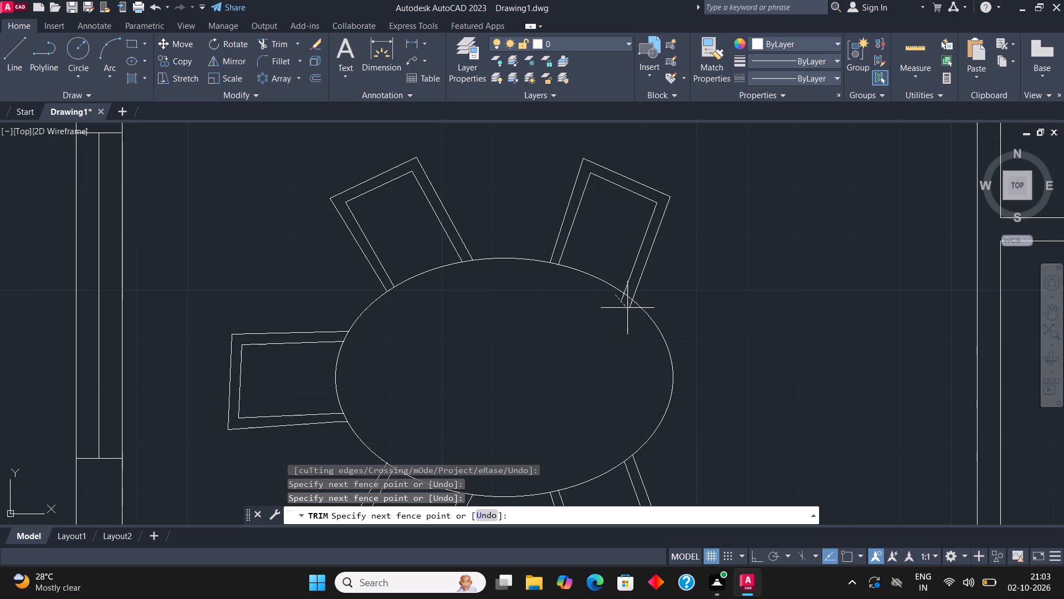
pyautogui.click(629, 310)
pyautogui.scroll(3, 631, 308)
pyautogui.moveTo(632, 305); pyautogui.dragTo(630, 300)
pyautogui.click(554, 243)
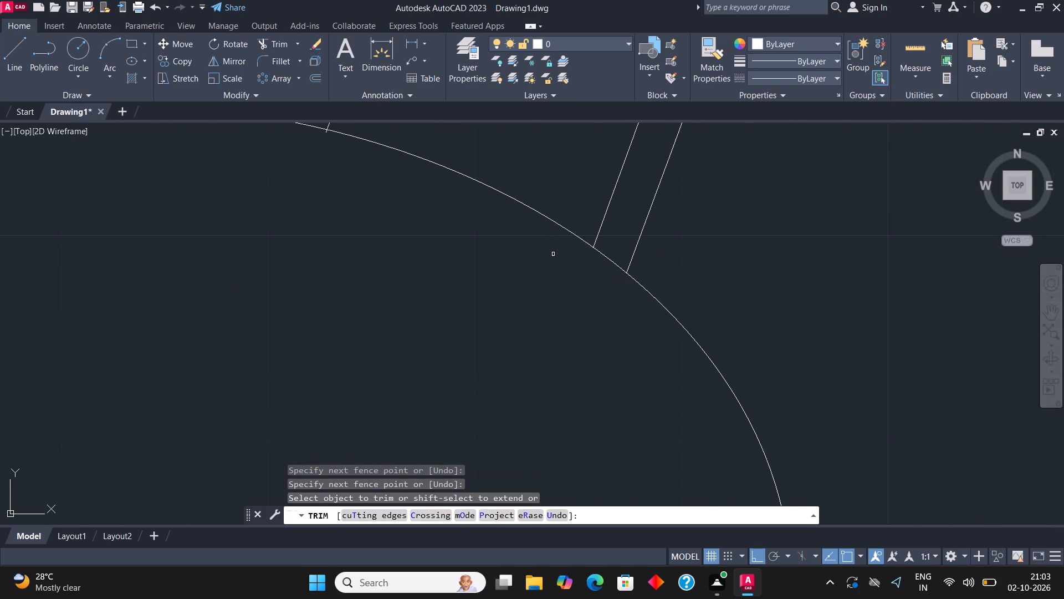
pyautogui.scroll(-3, 553, 273)
pyautogui.scroll(-2, 627, 247)
pyautogui.press('Escape')
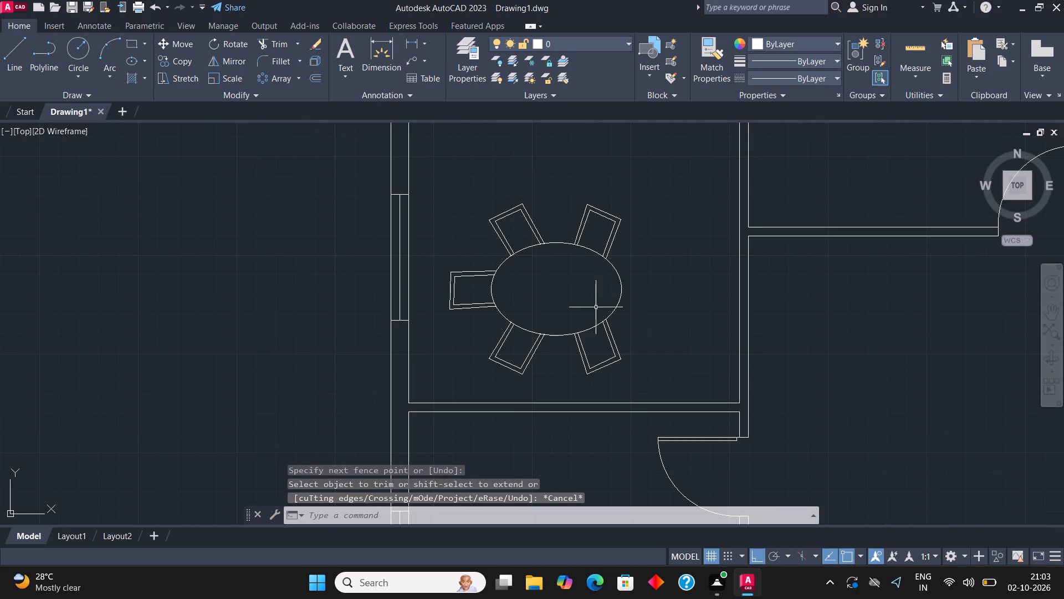
# Mirror the complete left chair about the oval table's vertical centre line, keeping the original chair.
pyautogui.moveTo(577, 323); pyautogui.dragTo(600, 338, button='middle')
pyautogui.scroll(1, 576, 314)
pyautogui.moveTo(459, 343); pyautogui.dragTo(457, 338)
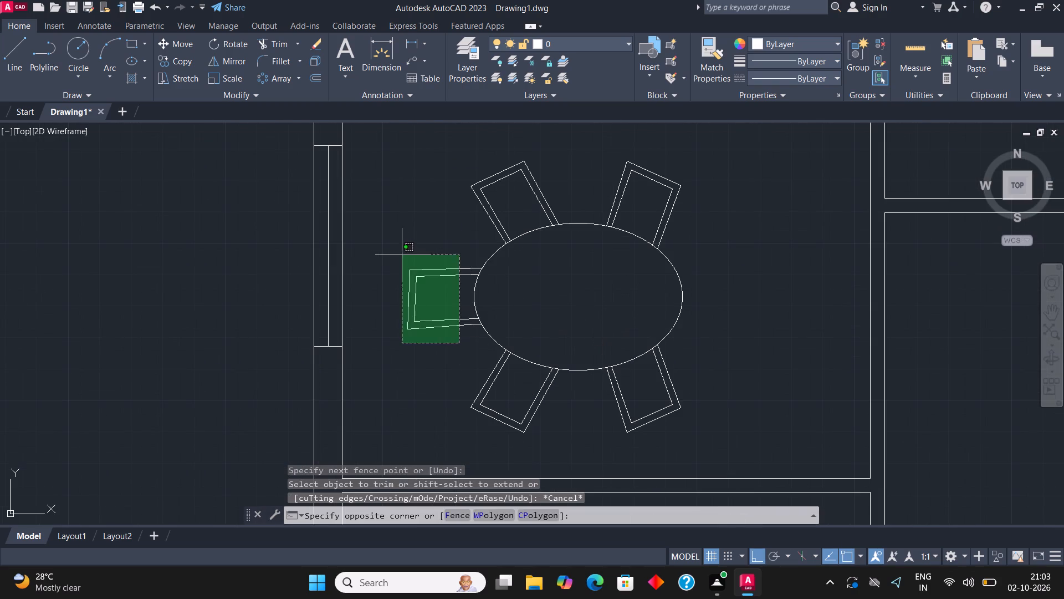
pyautogui.click(402, 255)
pyautogui.scroll(4, 477, 328)
pyautogui.click(472, 321)
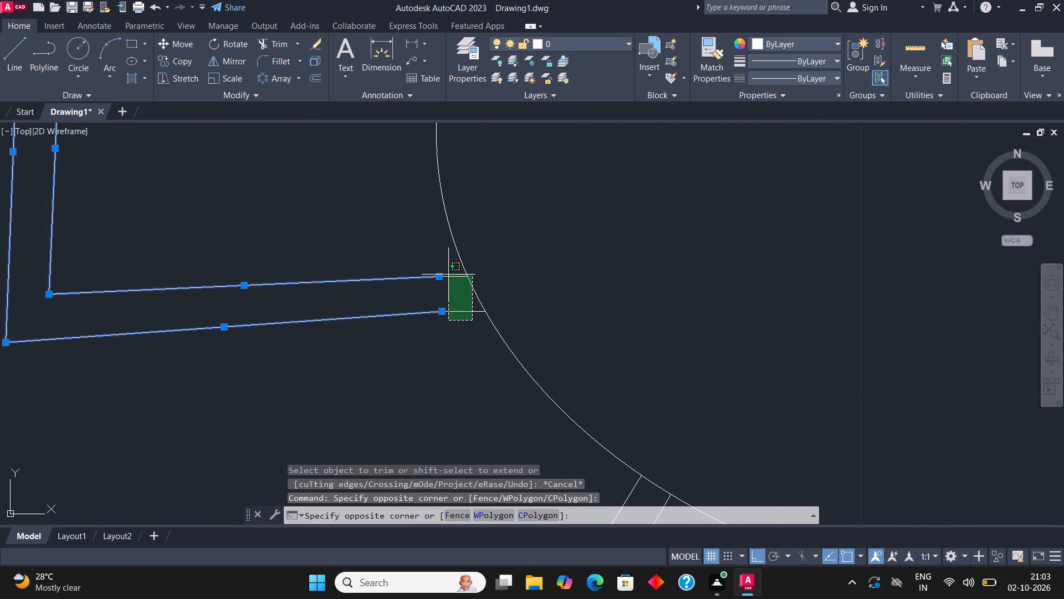
pyautogui.click(449, 308)
pyautogui.click(449, 299)
pyautogui.click(436, 265)
pyautogui.scroll(-2, 469, 382)
pyautogui.scroll(3, 470, 226)
pyautogui.scroll(-7, 457, 221)
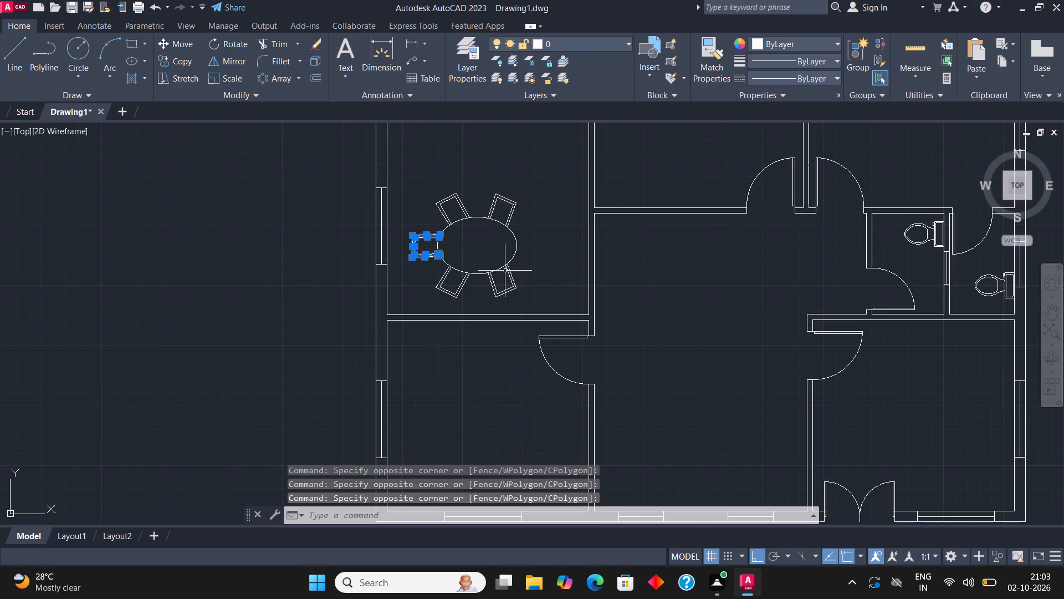
pyautogui.moveTo(511, 285); pyautogui.dragTo(511, 314, button='middle')
pyautogui.scroll(3, 466, 278)
pyautogui.click(239, 55)
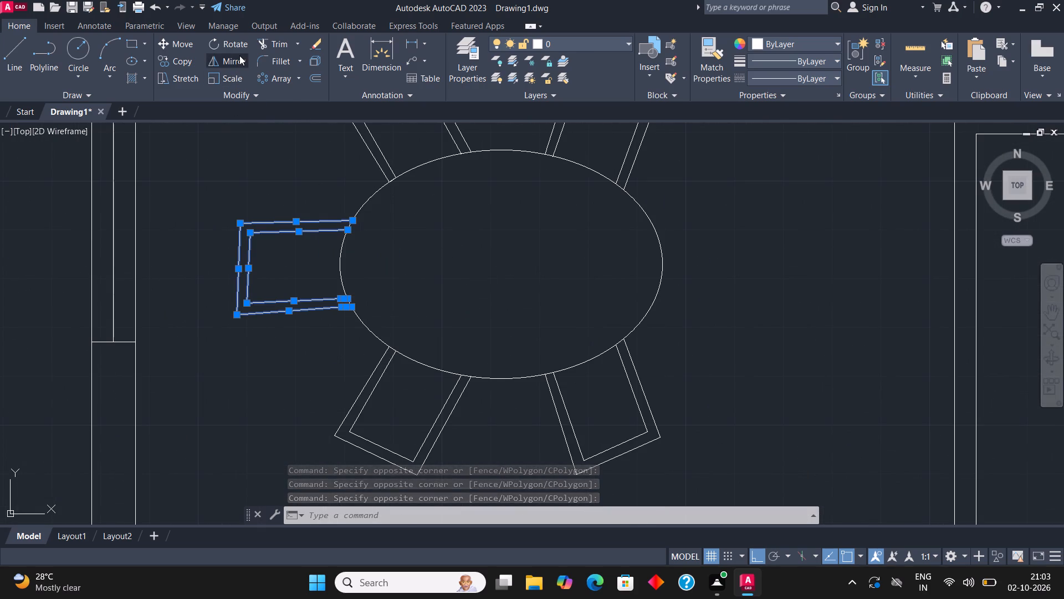
pyautogui.click(504, 266)
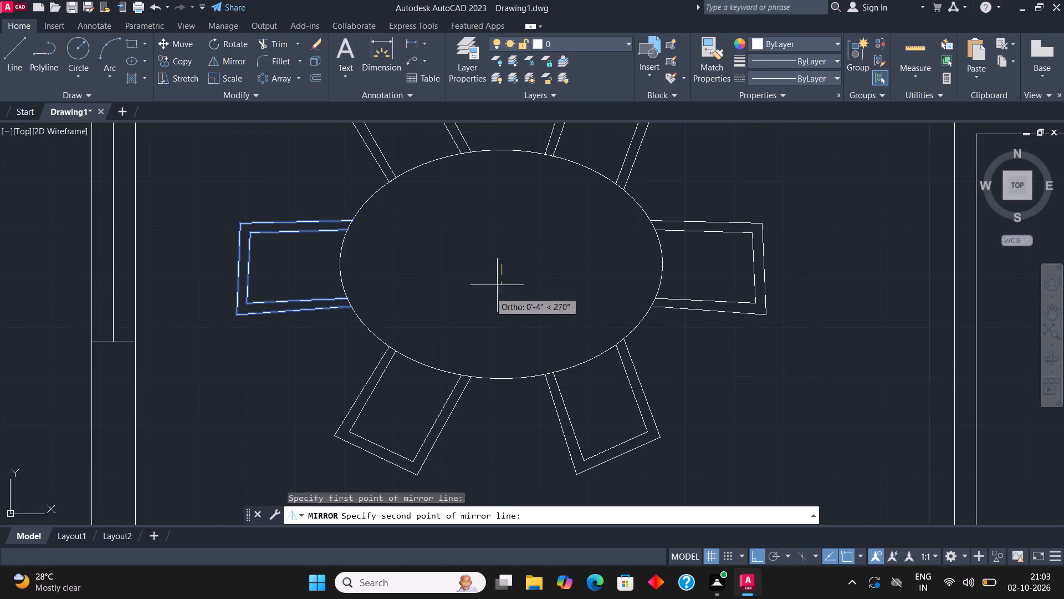
pyautogui.click(468, 309)
pyautogui.click(484, 520)
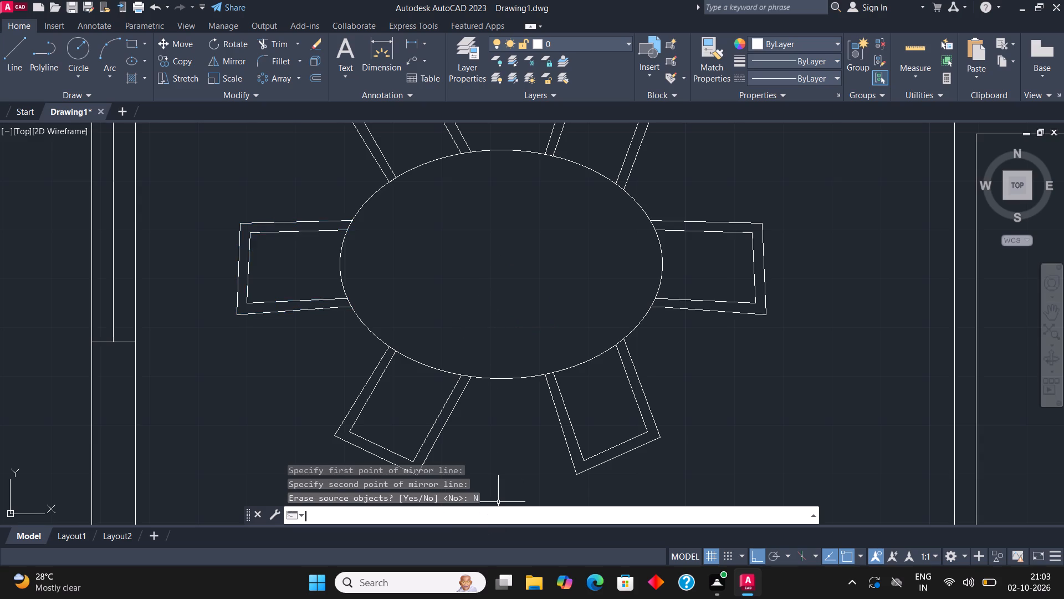
# Draw a rectangle in the upper right corner of the dining room, slightly inset from the top and right walls.
pyautogui.scroll(-2, 512, 359)
pyautogui.moveTo(548, 377); pyautogui.dragTo(556, 321, button='middle')
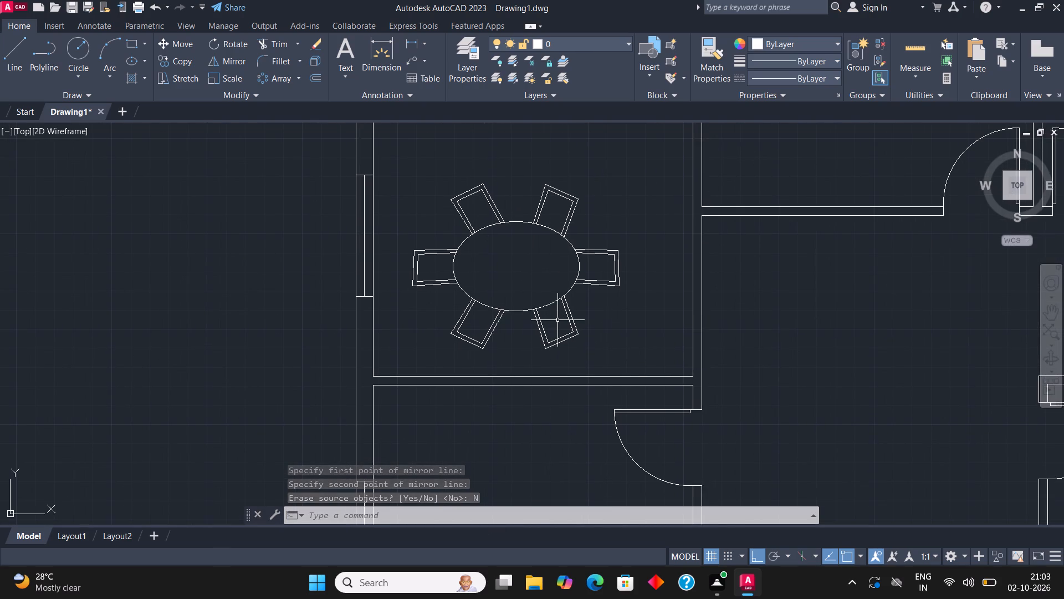
pyautogui.moveTo(562, 325); pyautogui.dragTo(531, 494, button='middle')
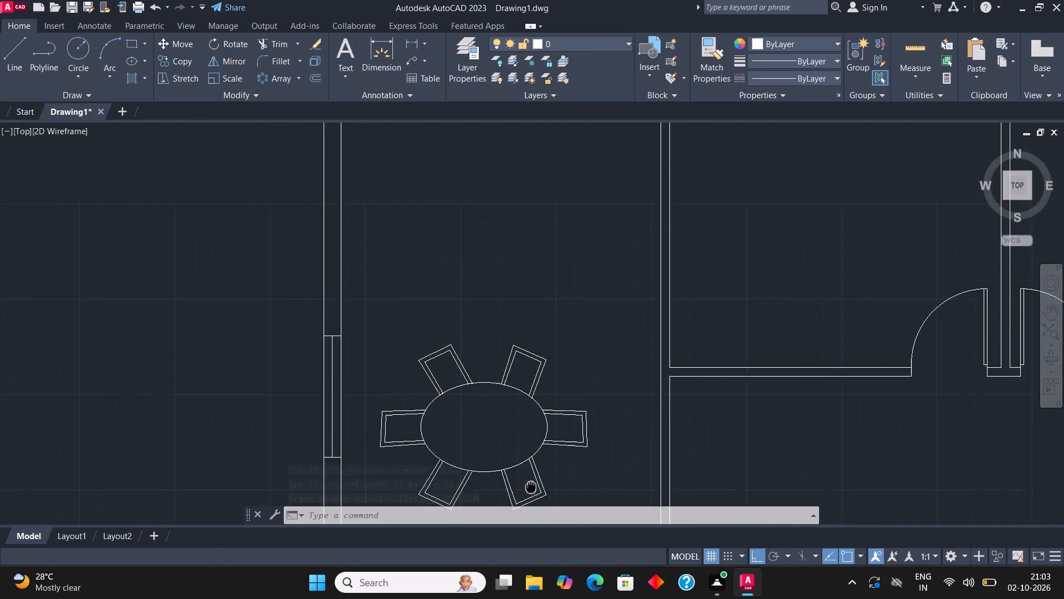
pyautogui.moveTo(531, 494); pyautogui.dragTo(535, 514, button='middle')
pyautogui.moveTo(495, 333); pyautogui.dragTo(438, 570, button='middle')
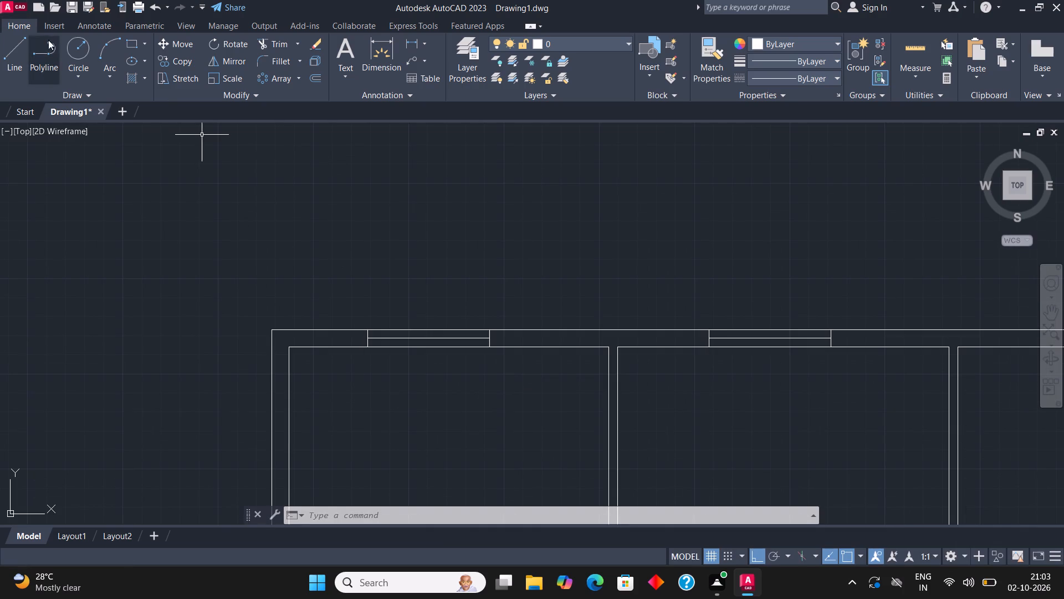
pyautogui.click(13, 45)
pyautogui.moveTo(617, 462); pyautogui.dragTo(695, 392, button='middle')
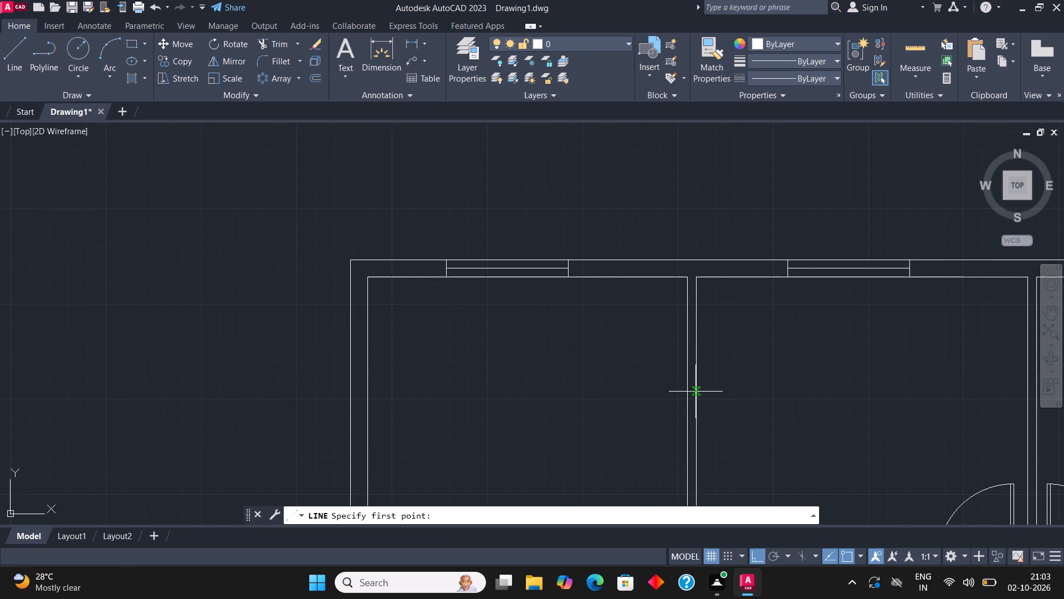
pyautogui.click(132, 42)
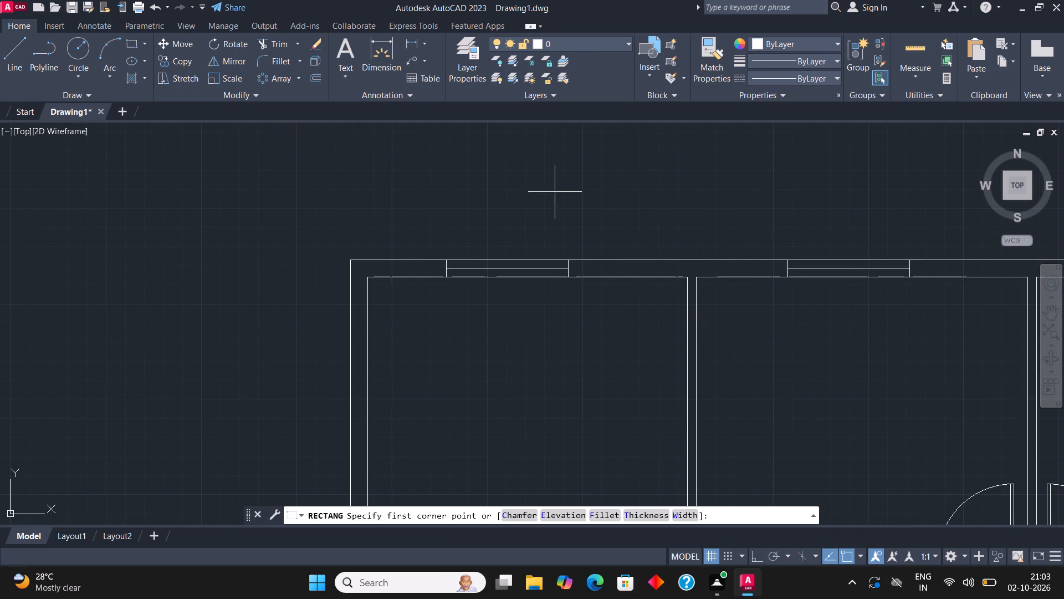
pyautogui.scroll(1, 661, 290)
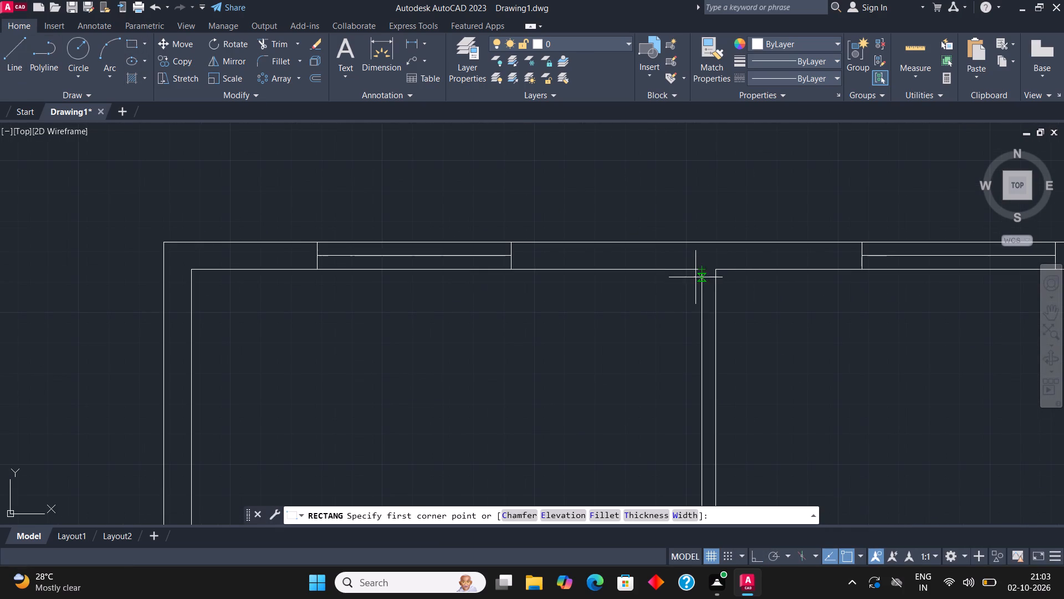
pyautogui.scroll(2, 691, 282)
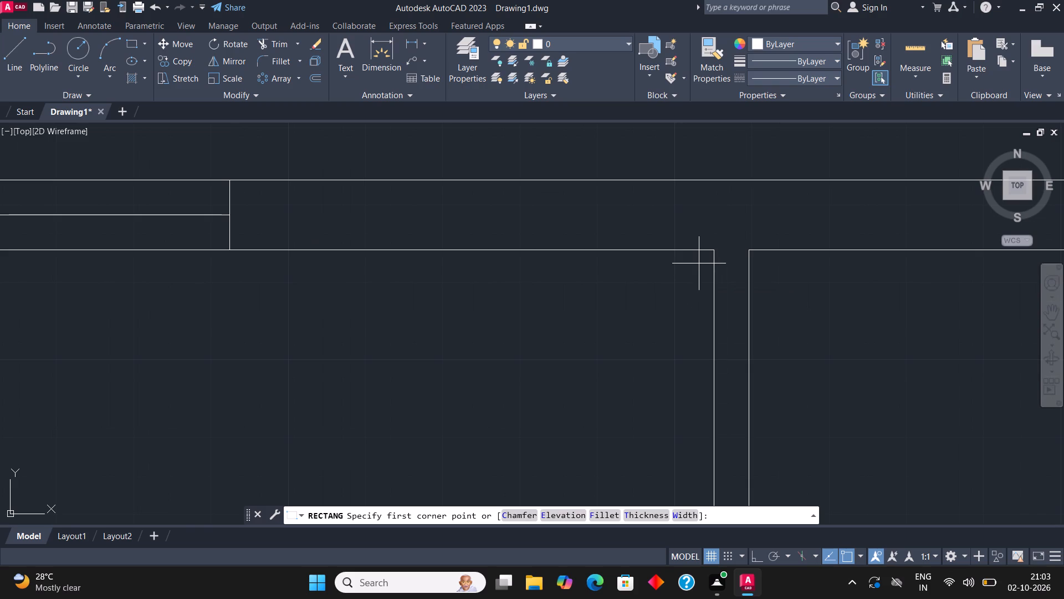
pyautogui.click(700, 263)
pyautogui.scroll(-2, 700, 263)
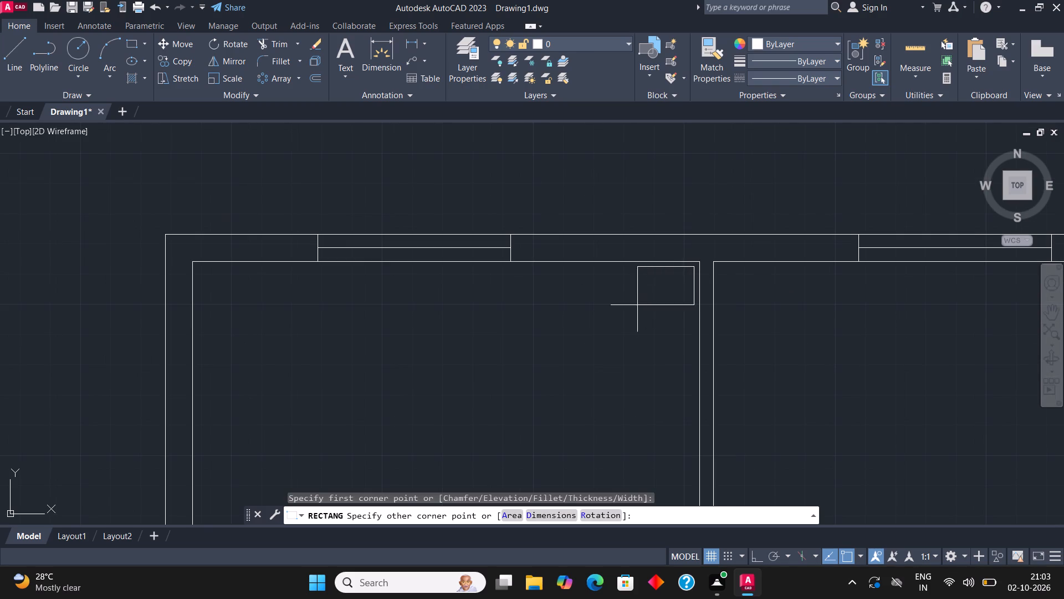
pyautogui.click(563, 334)
# Draw a 2' line down from the top wall beside the rectangle, continuing about 7'-8" to the left.
pyautogui.click(12, 53)
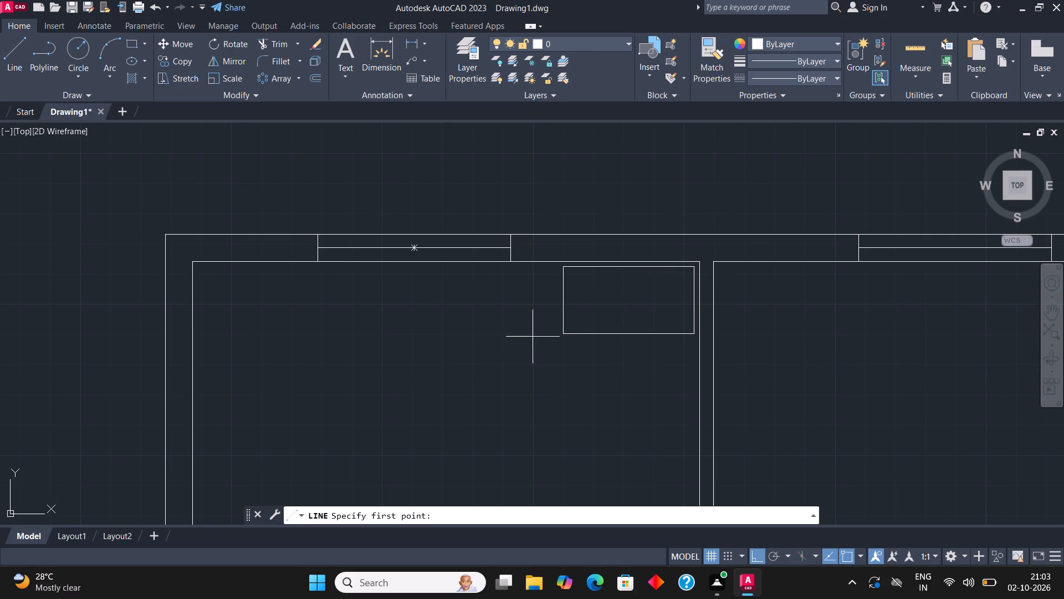
pyautogui.click(536, 265)
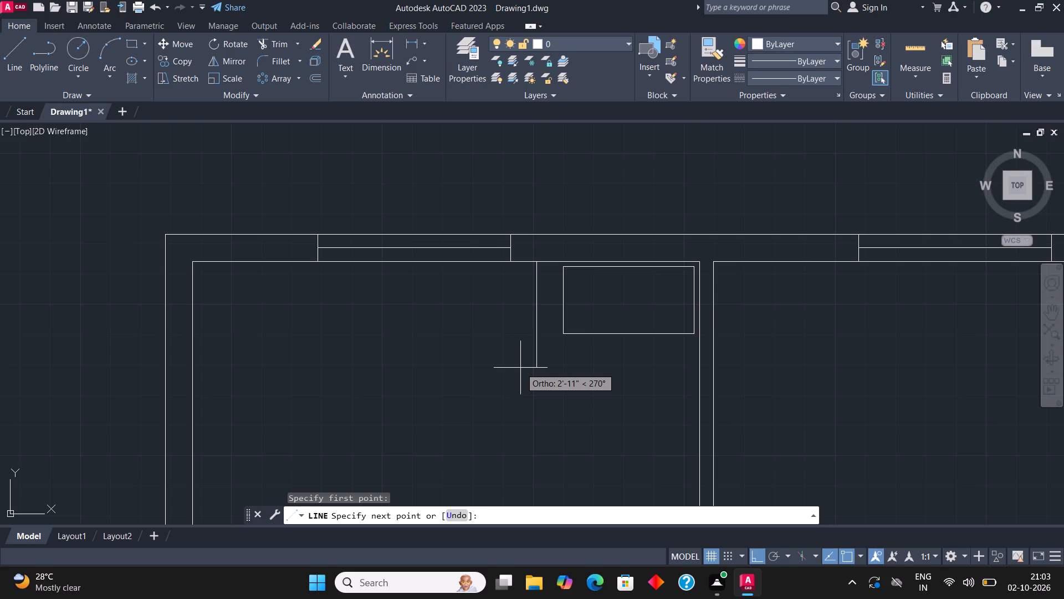
pyautogui.write("2'")
pyautogui.press('Return')
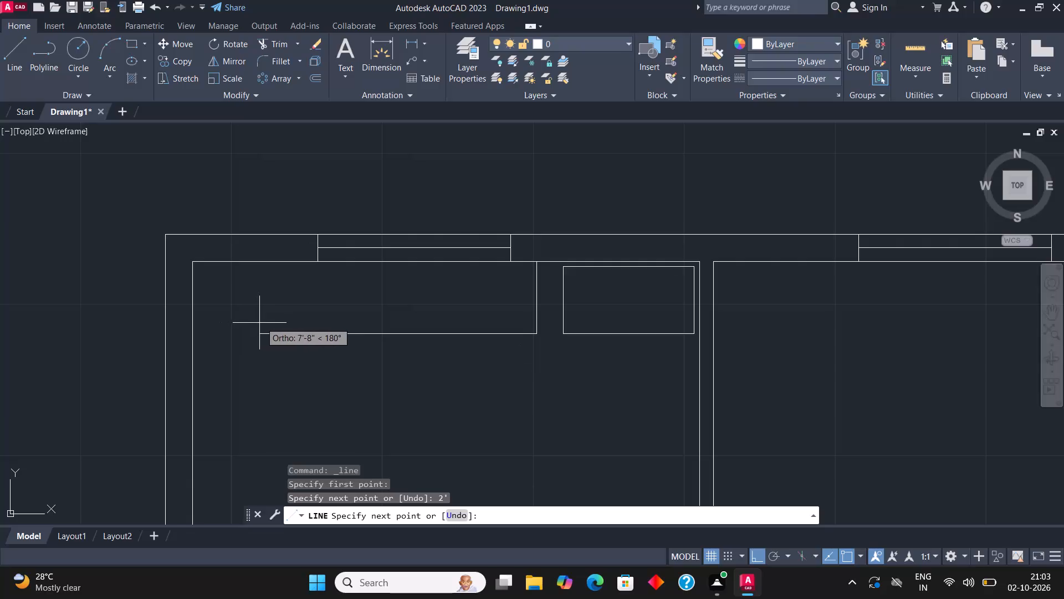
pyautogui.click(263, 322)
pyautogui.scroll(-2, 510, 262)
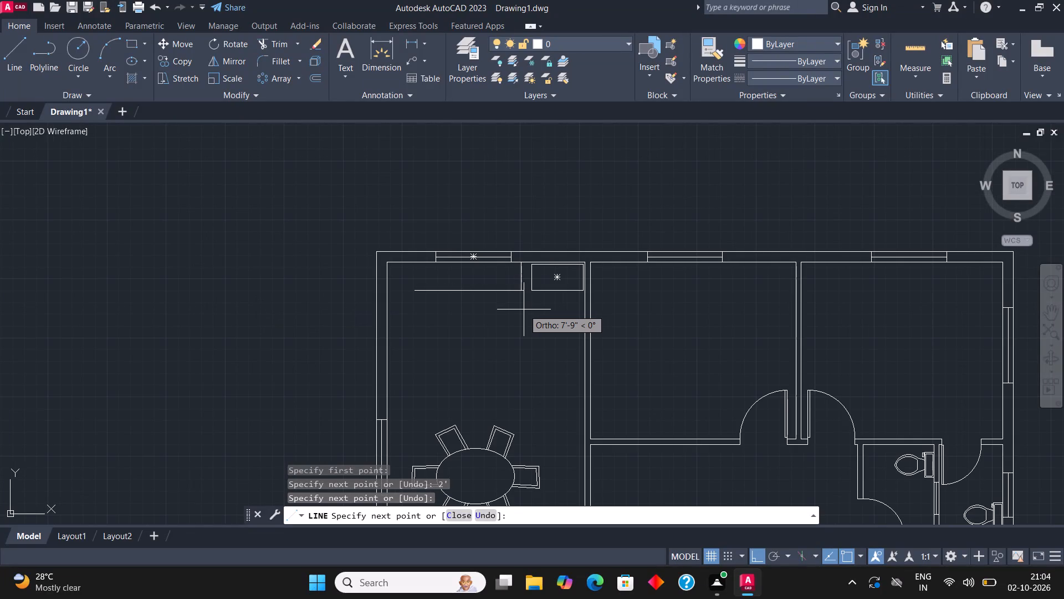
pyautogui.press('`')
pyautogui.press('Escape')
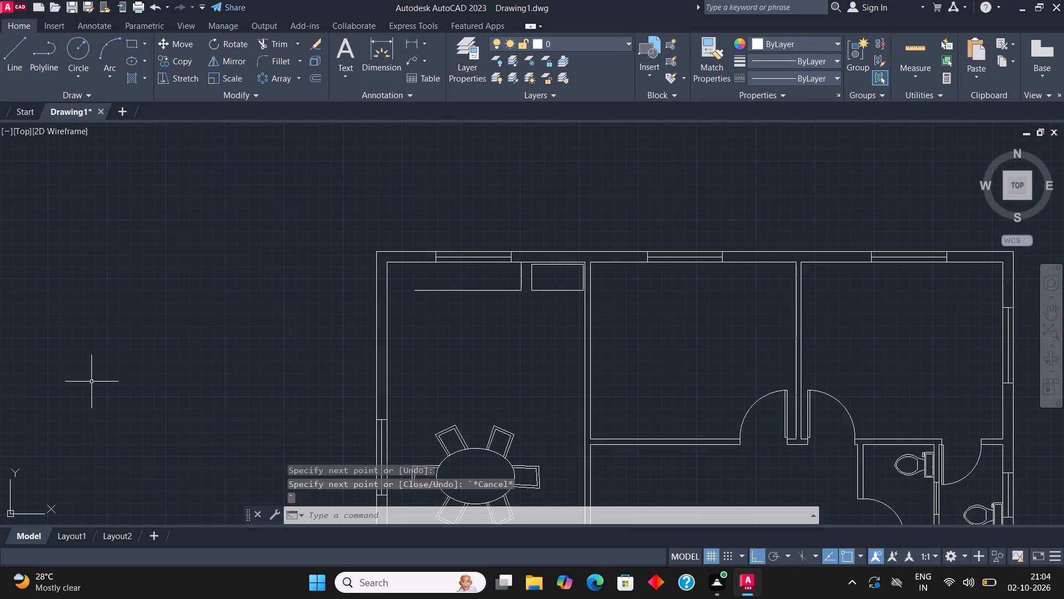
# Draw a narrow strip of lines along the bottom edge of the rectangle in the dining room's upper right corner.
pyautogui.click(22, 54)
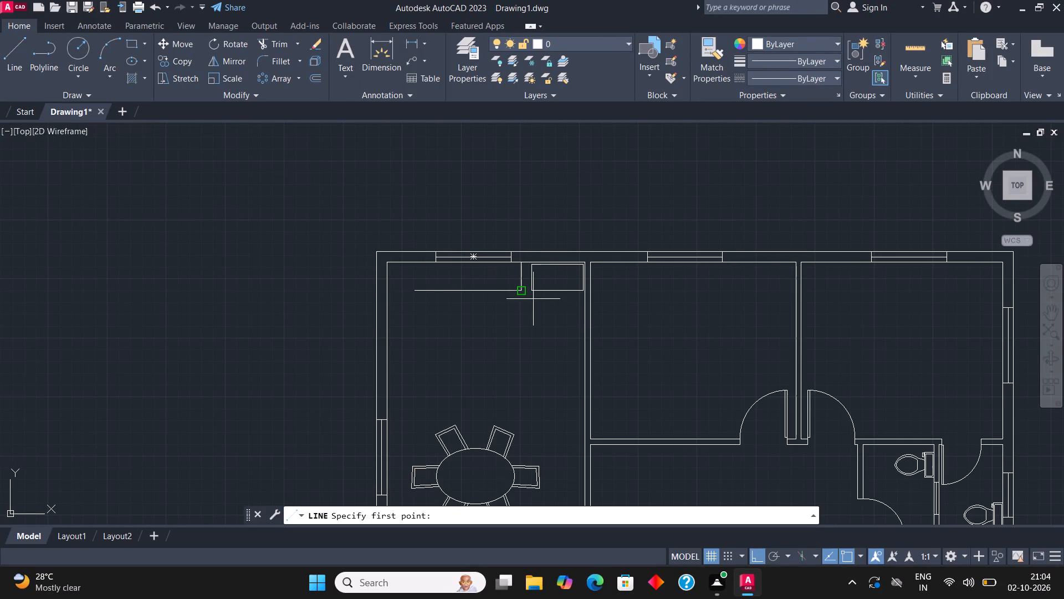
pyautogui.scroll(3, 562, 315)
pyautogui.moveTo(564, 239); pyautogui.dragTo(546, 362, button='middle')
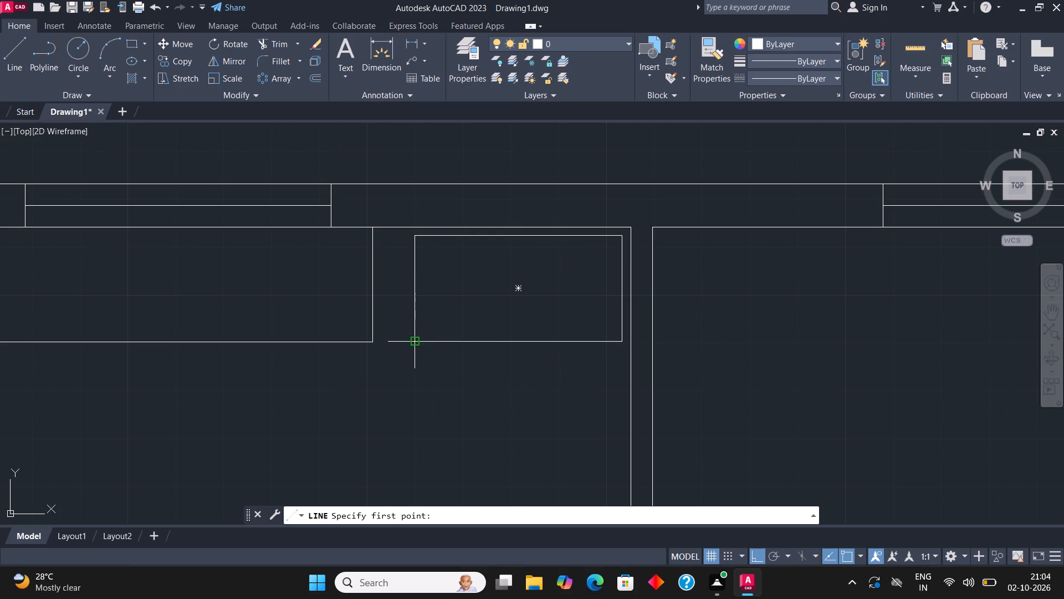
pyautogui.click(414, 342)
pyautogui.click(416, 351)
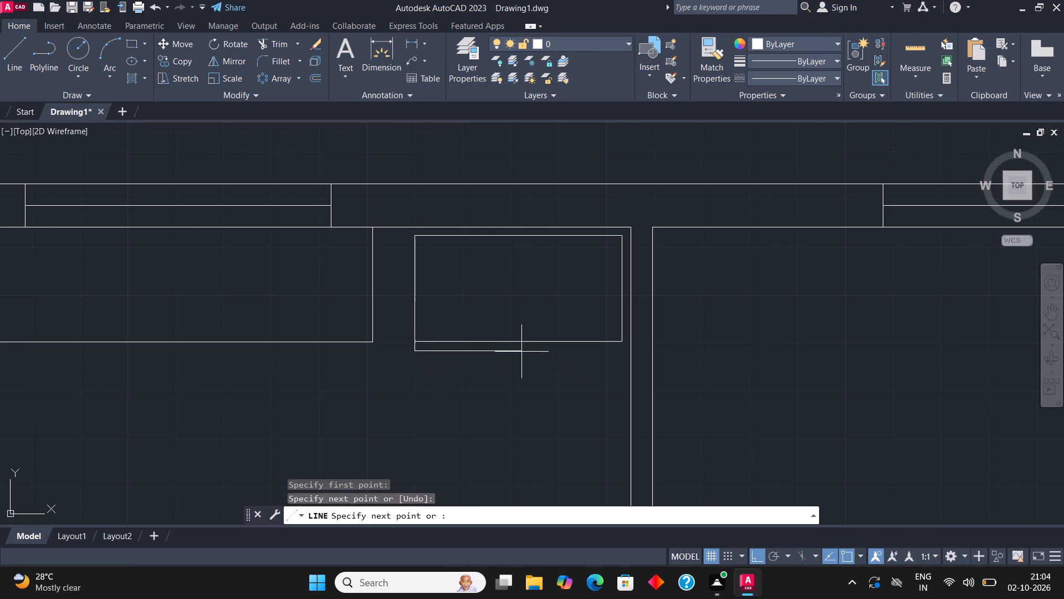
pyautogui.click(622, 348)
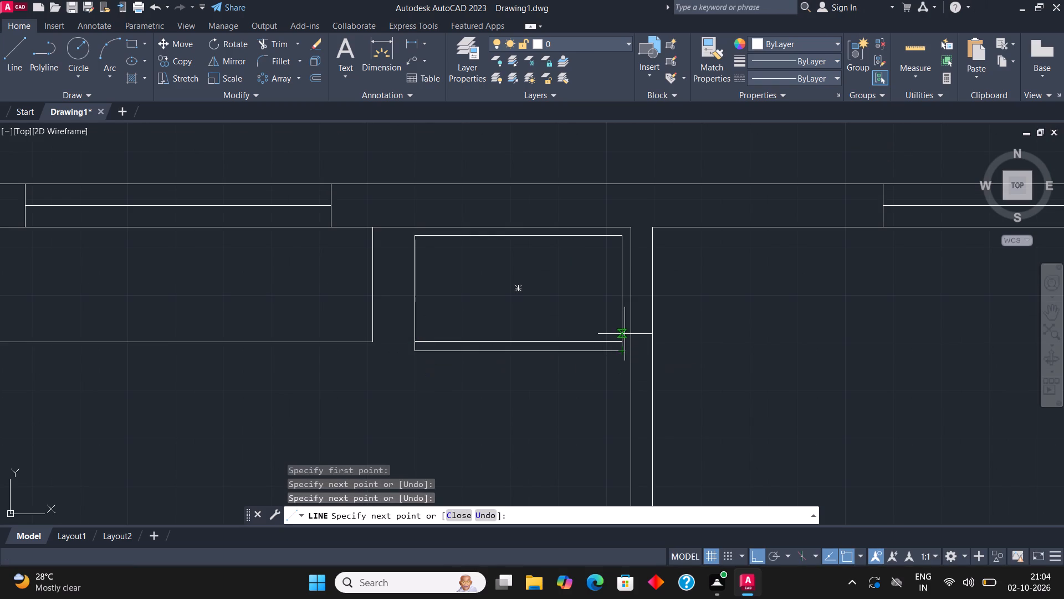
pyautogui.click(625, 334)
pyautogui.scroll(-2, 687, 323)
pyautogui.press('Escape')
pyautogui.moveTo(428, 352); pyautogui.dragTo(443, 240, button='middle')
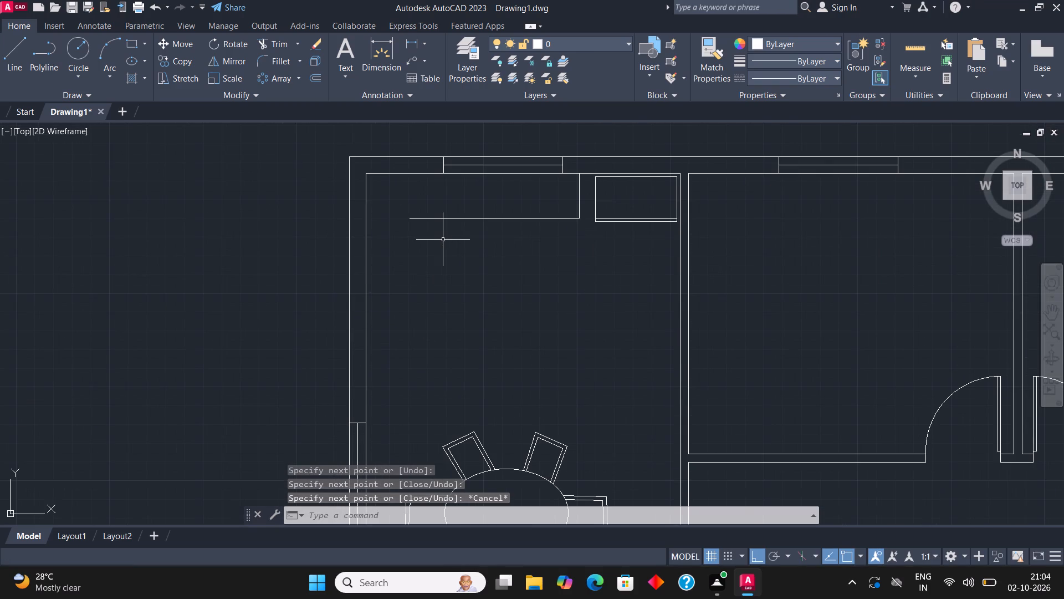
# Draw a 2' line out from the left wall above the window and continue it up to the horizontal counter line.
pyautogui.click(18, 51)
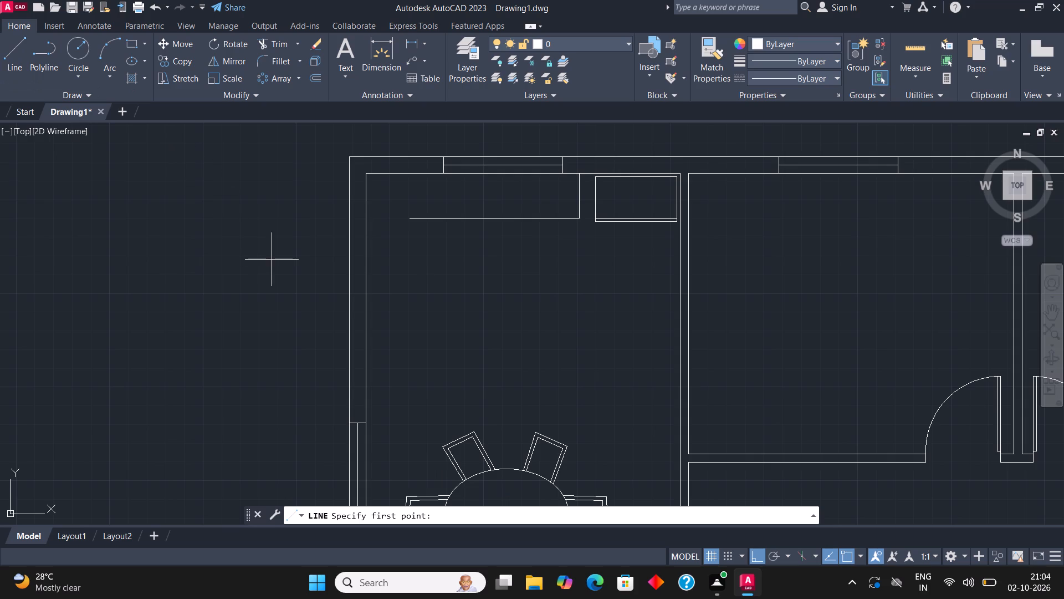
pyautogui.click(367, 341)
pyautogui.press('2')
pyautogui.press("'")
pyautogui.press('Return')
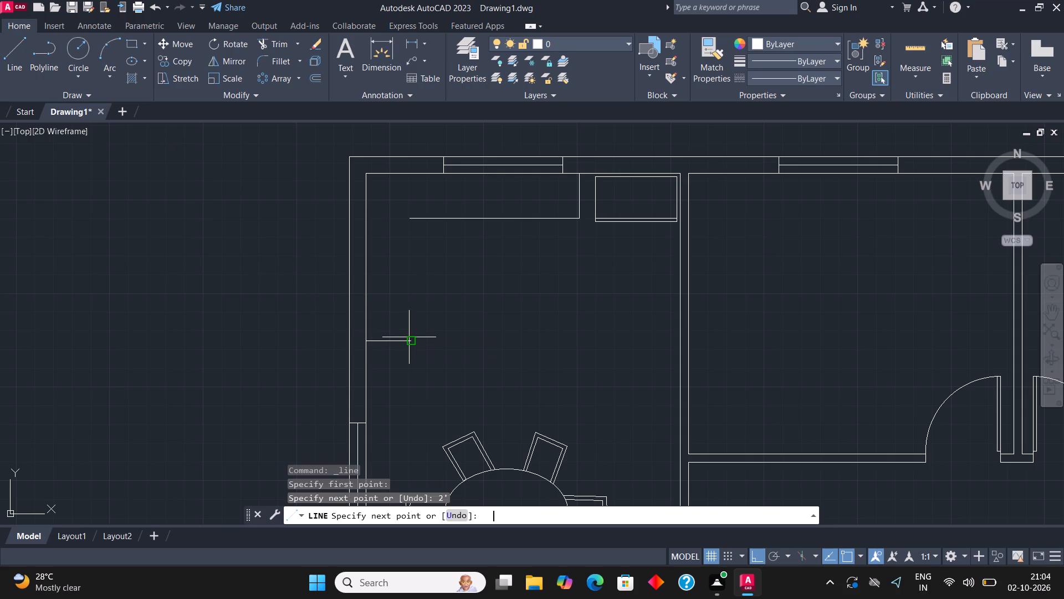
pyautogui.click(414, 220)
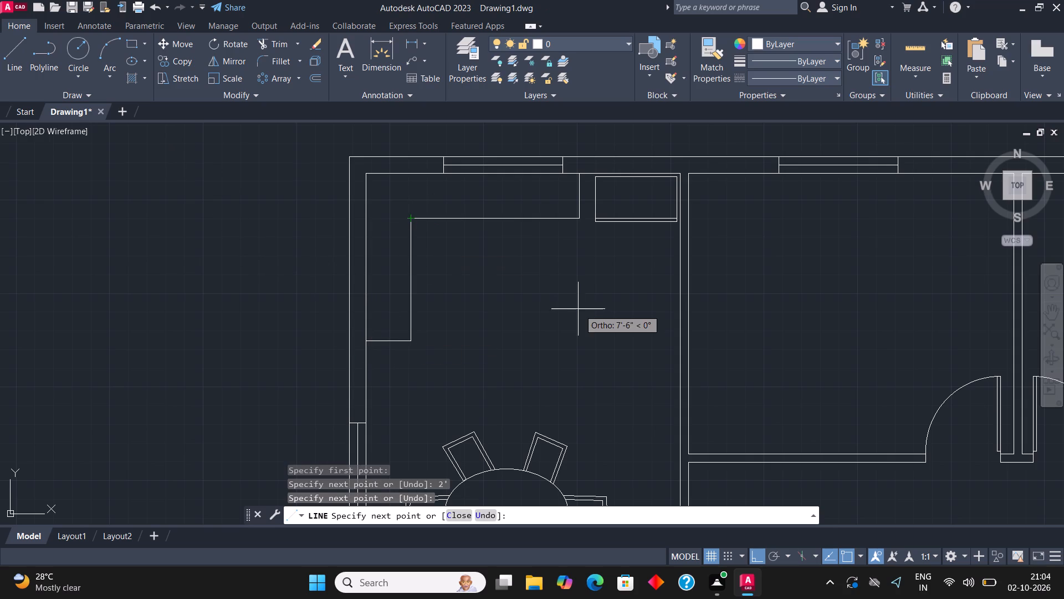
pyautogui.press('Escape')
# Fillet the vertical and horizontal counter lines into a clean inner corner with no overhang.
pyautogui.moveTo(439, 301); pyautogui.dragTo(467, 295, button='middle')
pyautogui.scroll(2, 456, 207)
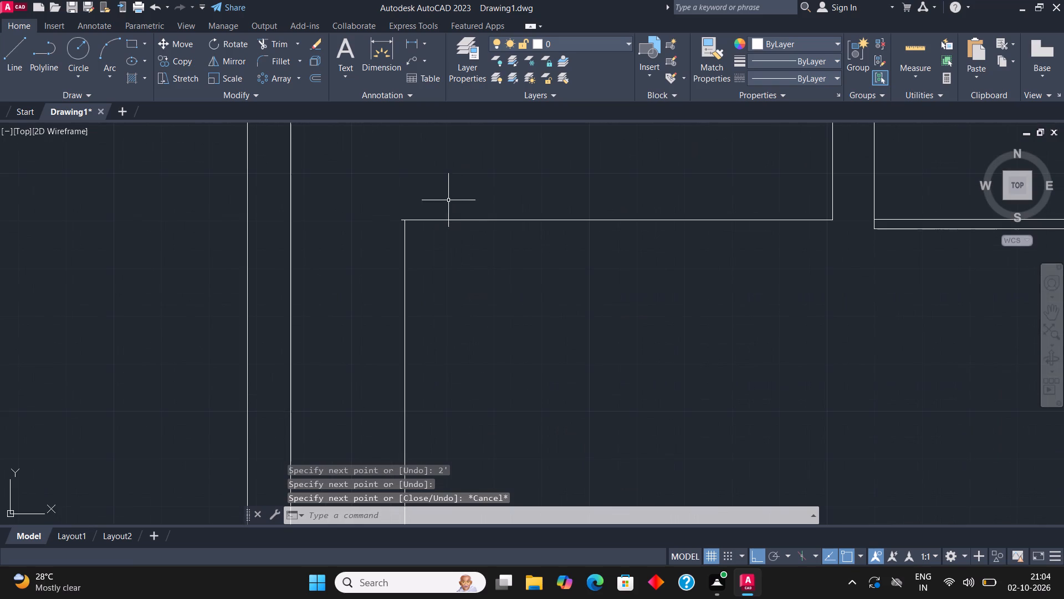
pyautogui.click(280, 63)
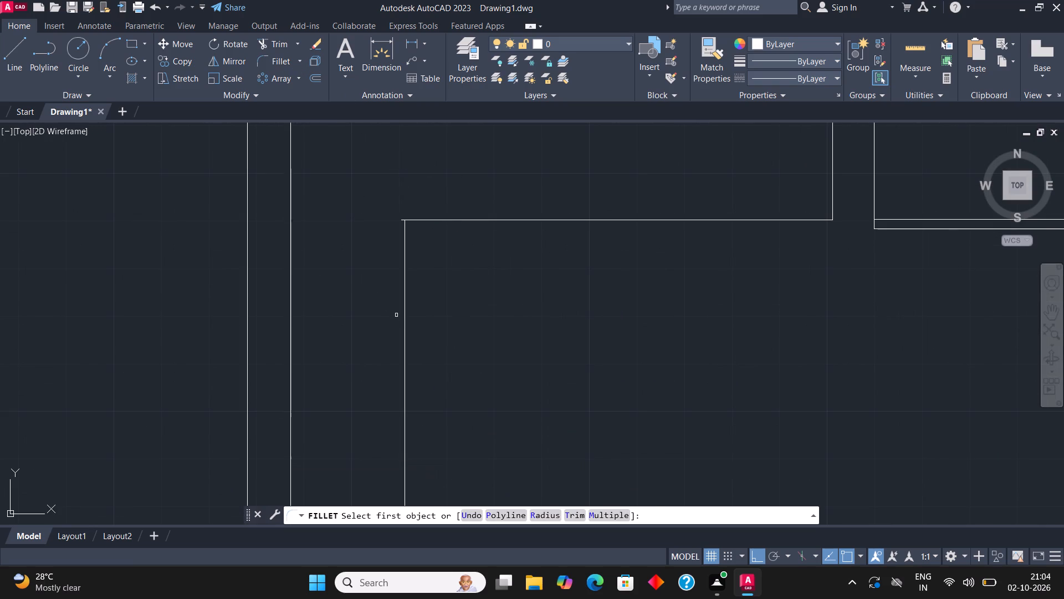
pyautogui.click(403, 319)
pyautogui.click(485, 219)
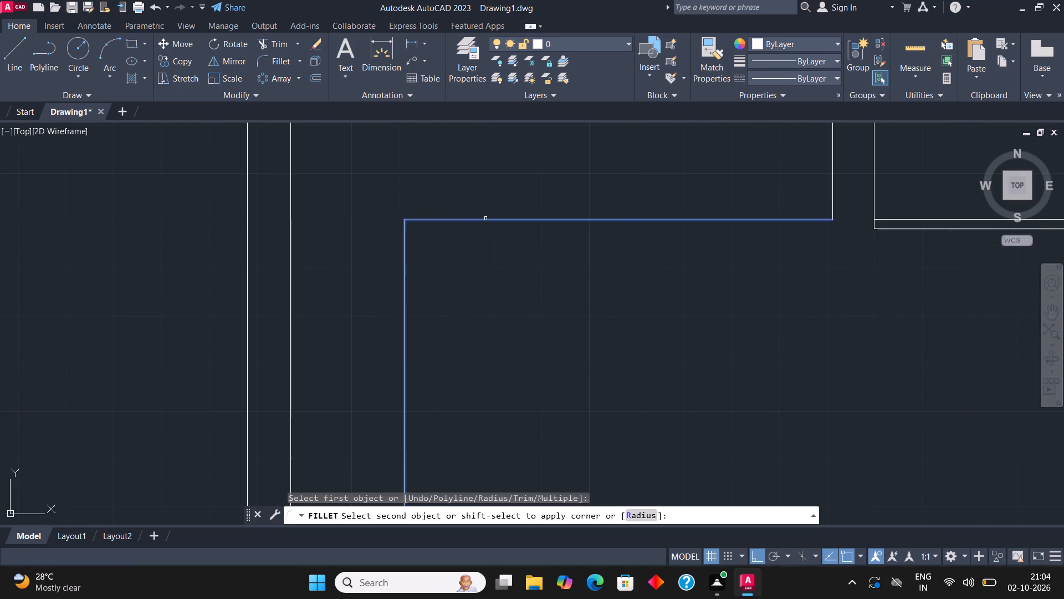
pyautogui.scroll(-3, 482, 237)
pyautogui.moveTo(478, 297); pyautogui.dragTo(479, 349, button='middle')
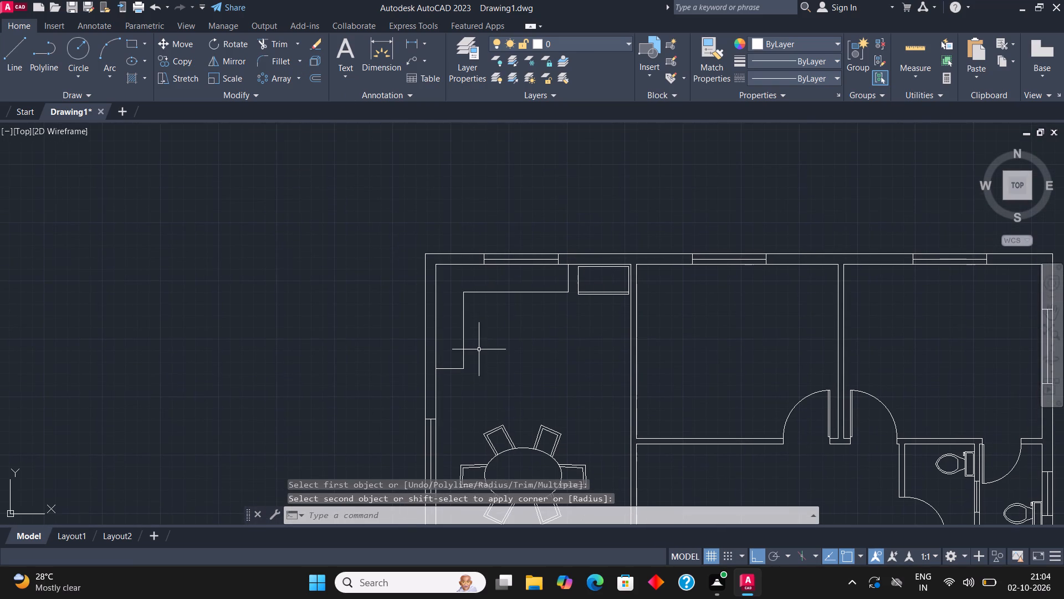
# Draw a small rectangle on the top counter, below the left part of the window.
pyautogui.moveTo(514, 298); pyautogui.dragTo(513, 286, button='middle')
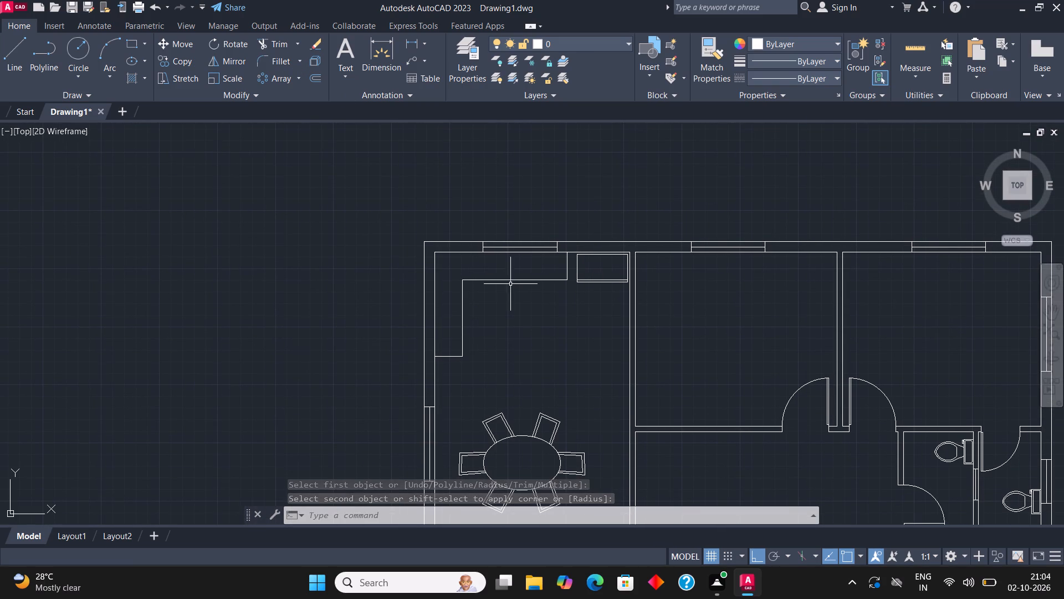
pyautogui.scroll(3, 487, 274)
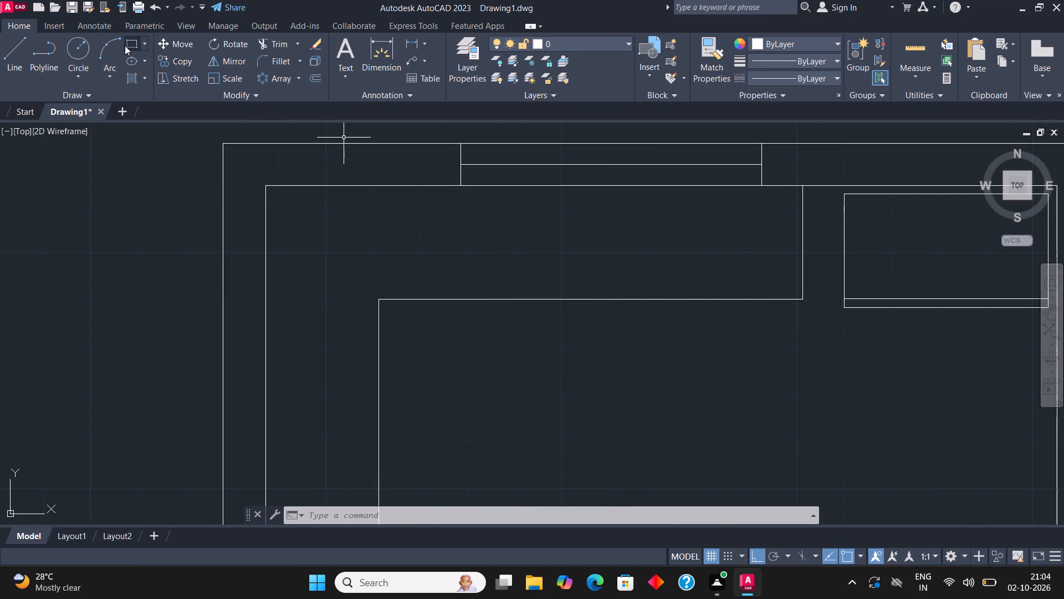
pyautogui.click(125, 45)
pyautogui.moveTo(460, 248); pyautogui.dragTo(442, 258, button='middle')
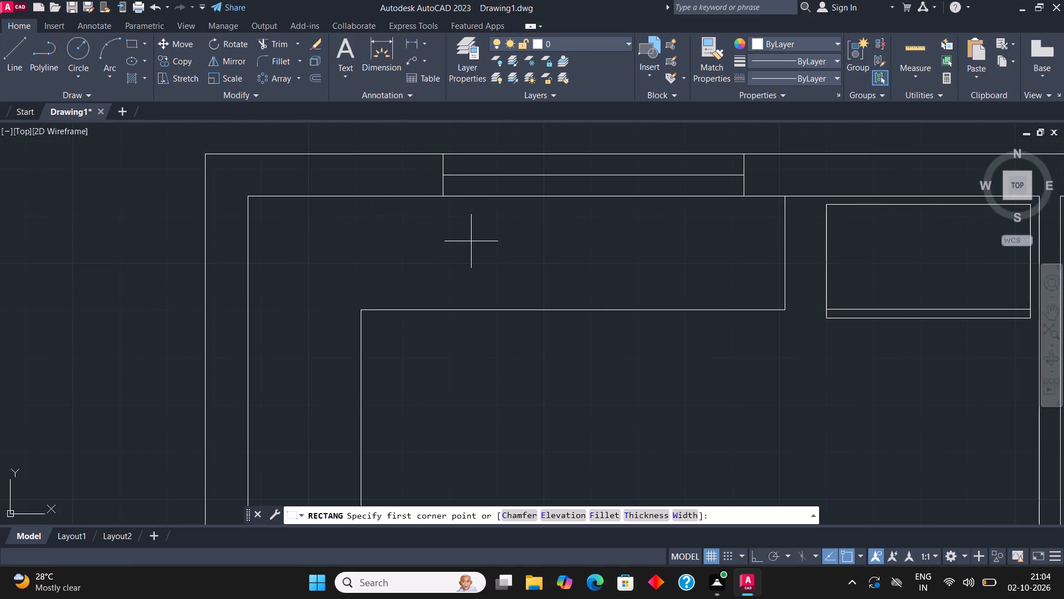
pyautogui.click(477, 221)
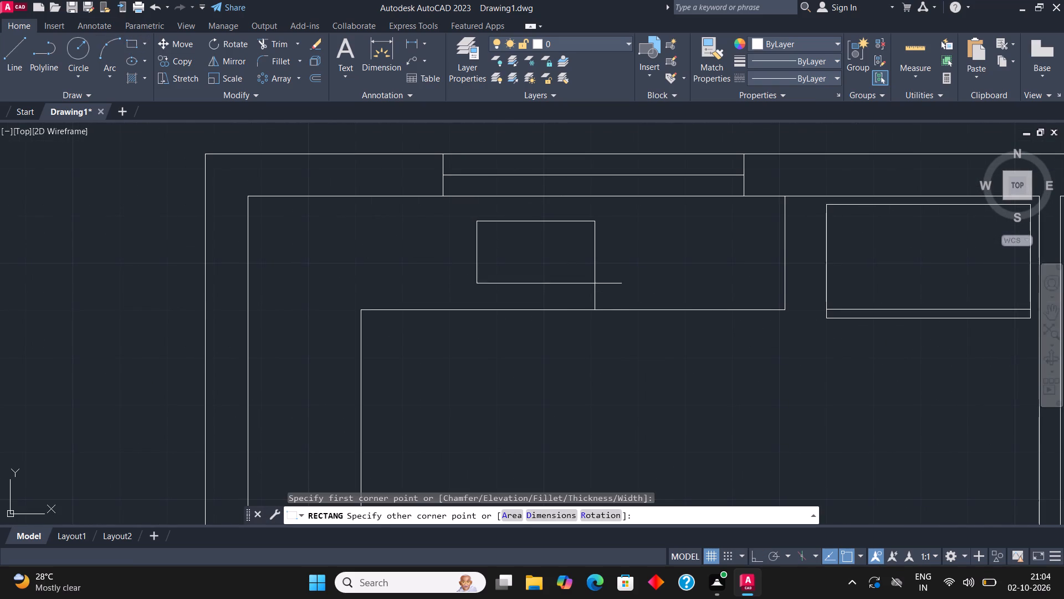
pyautogui.click(599, 290)
# Draw inner lines close to the bottom and right edges of the small counter rectangle, the bottom one about 2'-1" long.
pyautogui.moveTo(602, 281); pyautogui.dragTo(564, 276, button='middle')
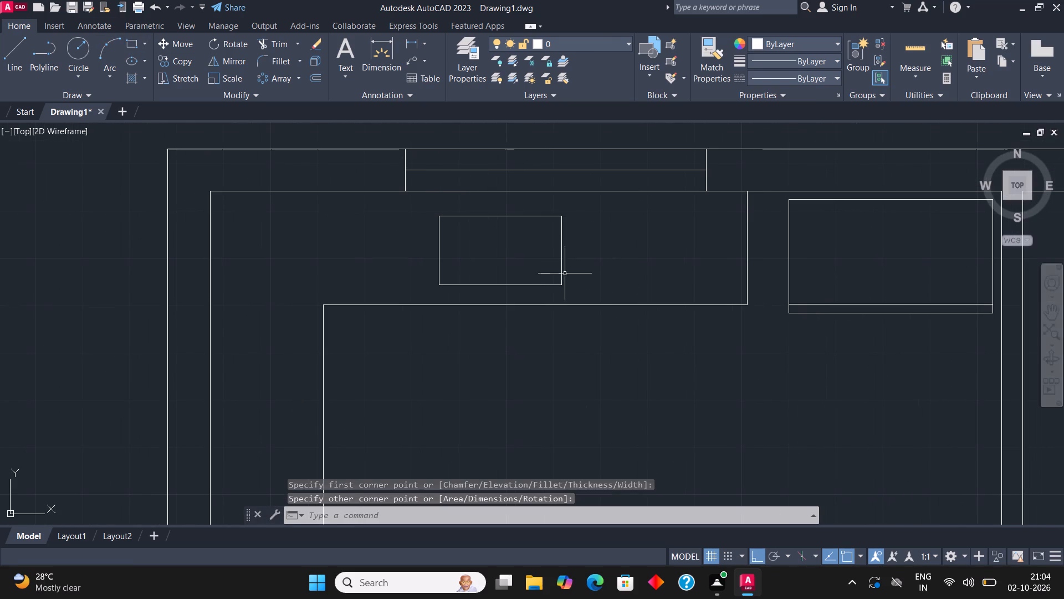
pyautogui.moveTo(520, 245); pyautogui.dragTo(492, 291, button='middle')
pyautogui.click(21, 42)
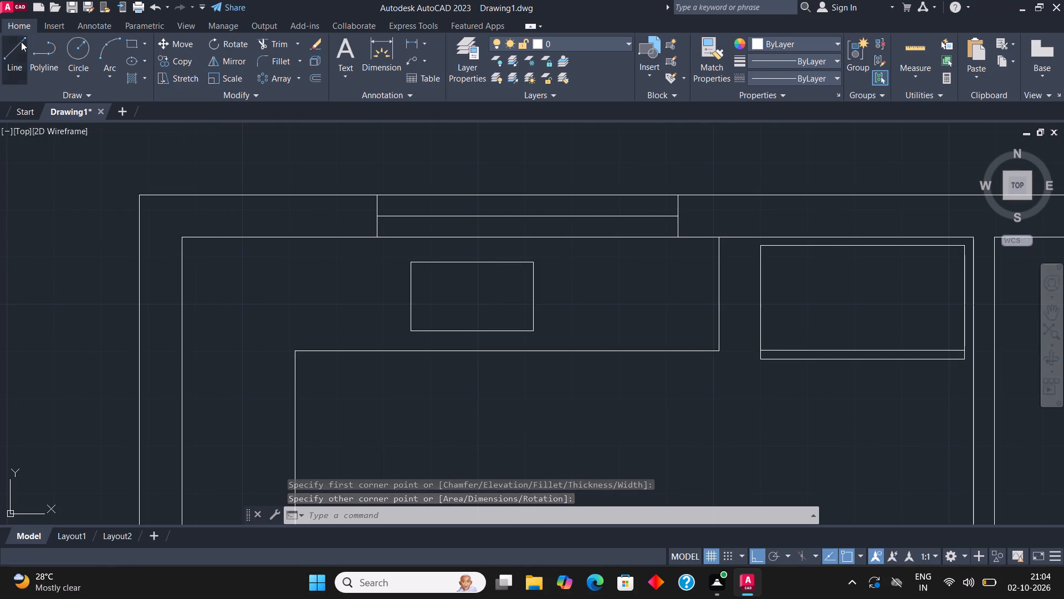
pyautogui.scroll(2, 447, 326)
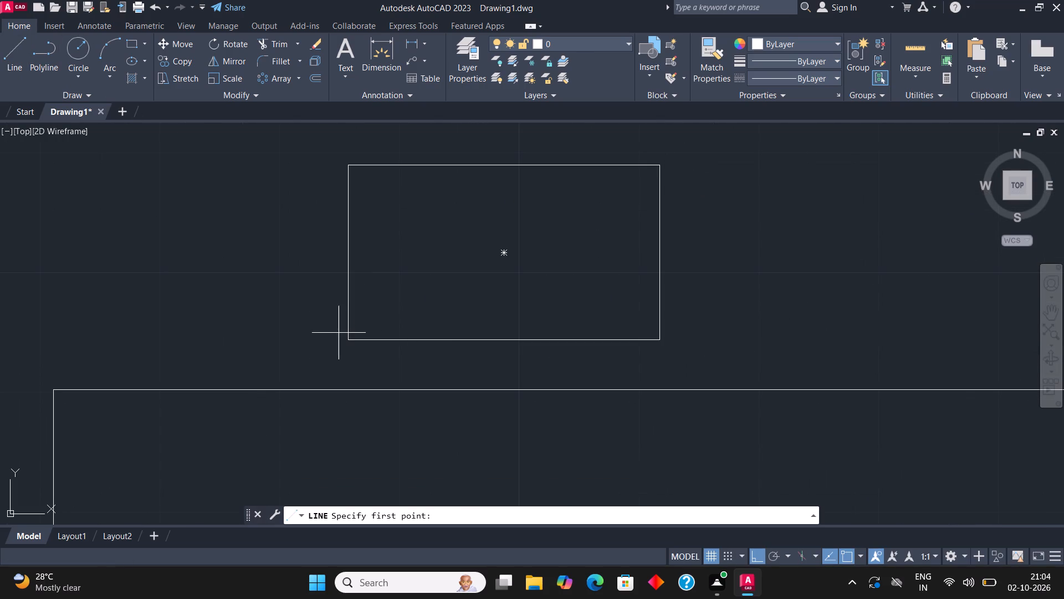
pyautogui.click(351, 328)
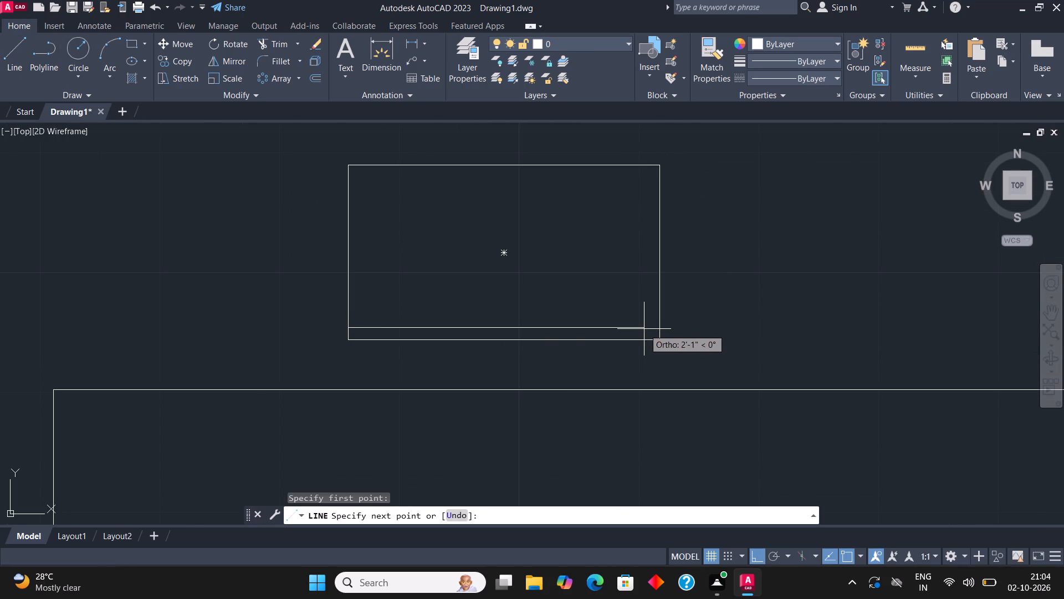
pyautogui.click(646, 329)
pyautogui.click(650, 165)
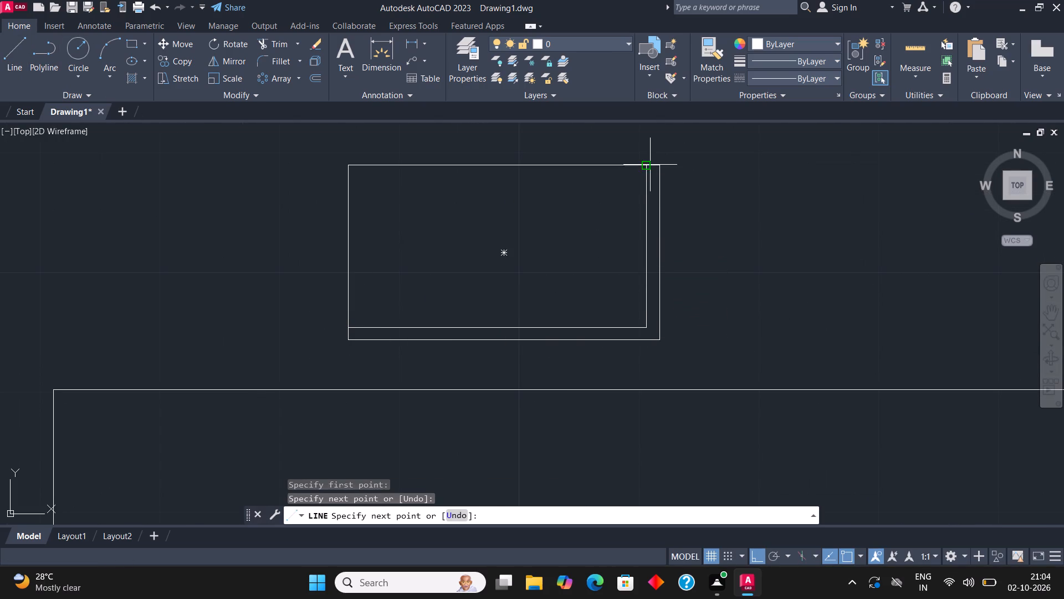
pyautogui.scroll(-3, 556, 263)
pyautogui.press('Escape')
# Draw an upright rectangle in the counter's upper left corner and divide it into halves with a horizontal line between its side midpoints.
pyautogui.moveTo(640, 291); pyautogui.dragTo(733, 221, button='middle')
pyautogui.click(131, 44)
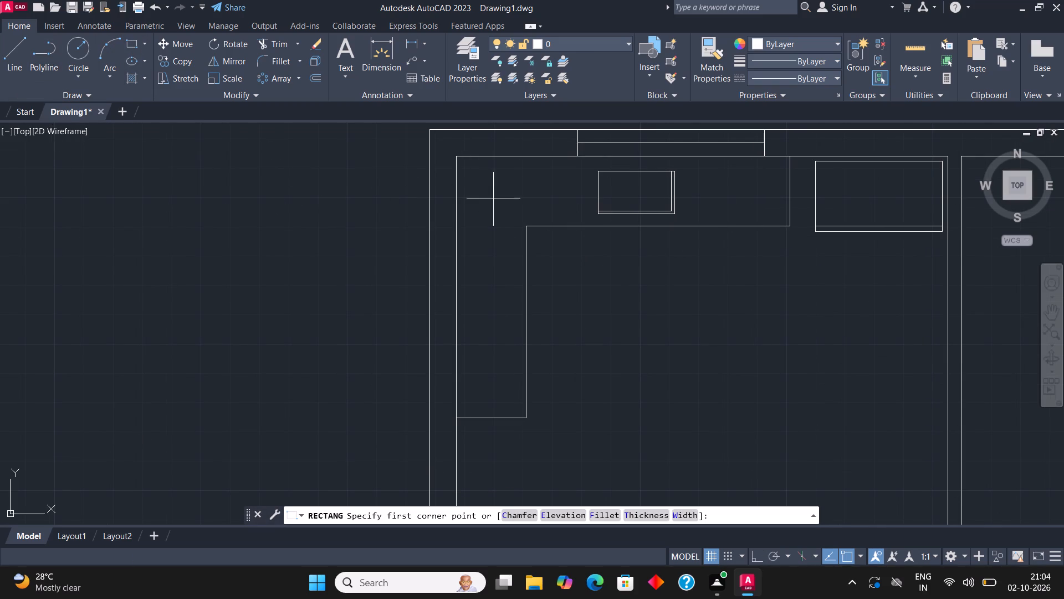
pyautogui.moveTo(458, 200); pyautogui.dragTo(446, 218, button='middle')
pyautogui.scroll(1, 446, 218)
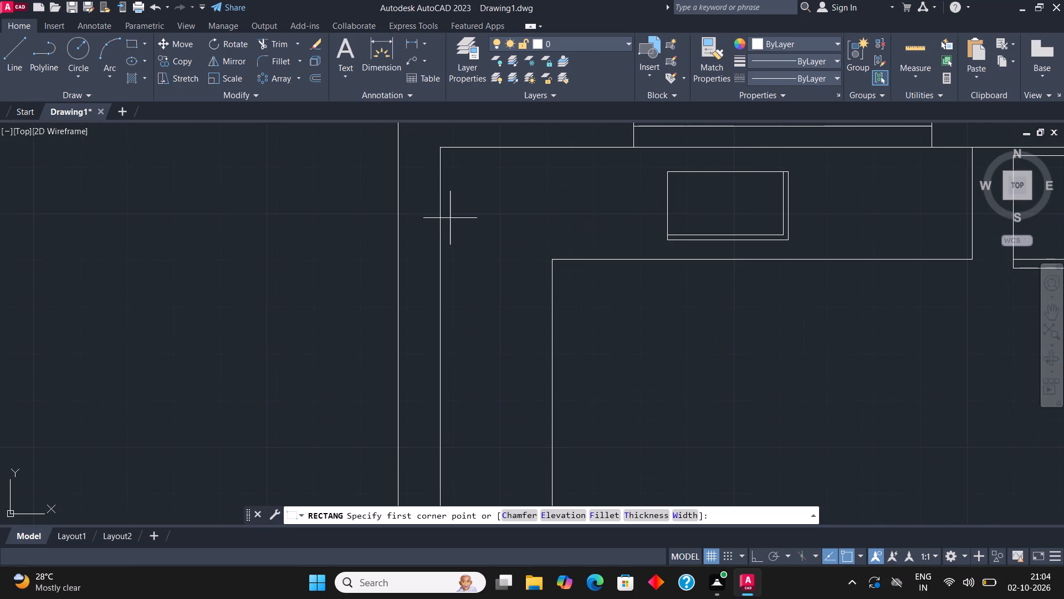
pyautogui.click(455, 185)
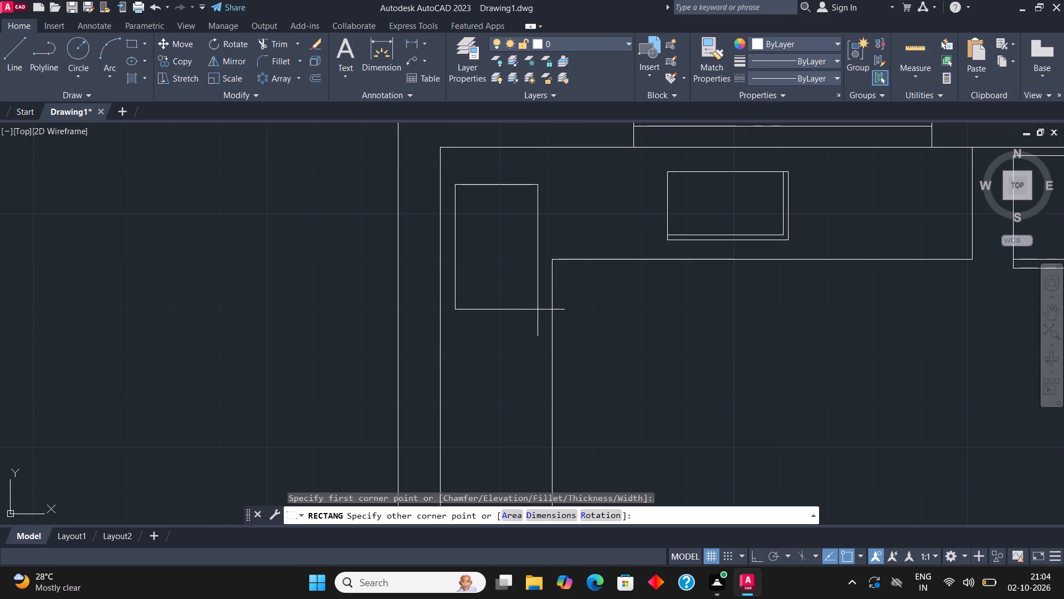
pyautogui.click(541, 313)
pyautogui.moveTo(544, 250); pyautogui.dragTo(536, 315, button='middle')
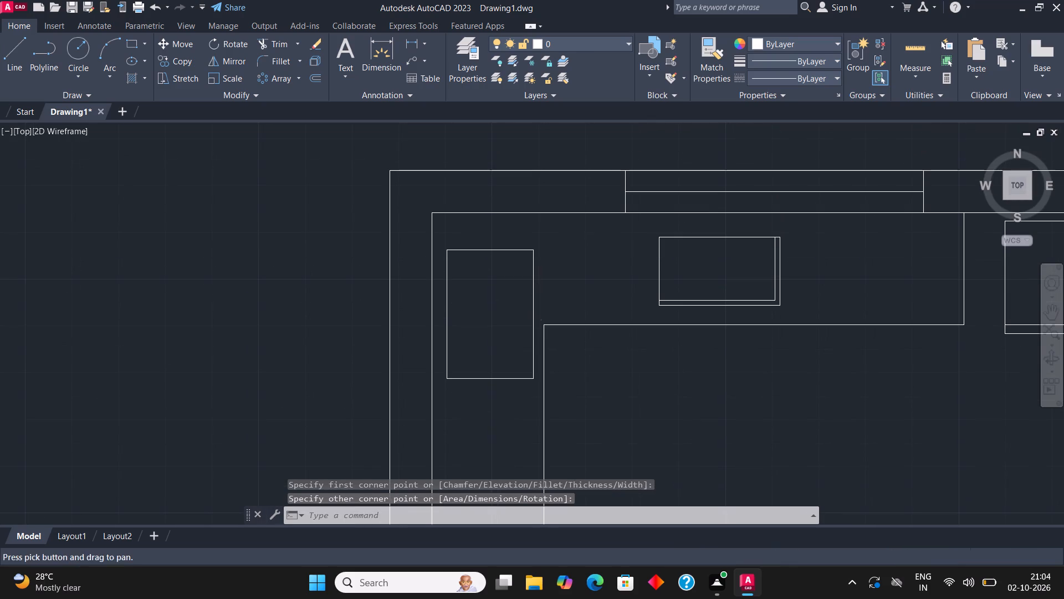
pyautogui.click(9, 50)
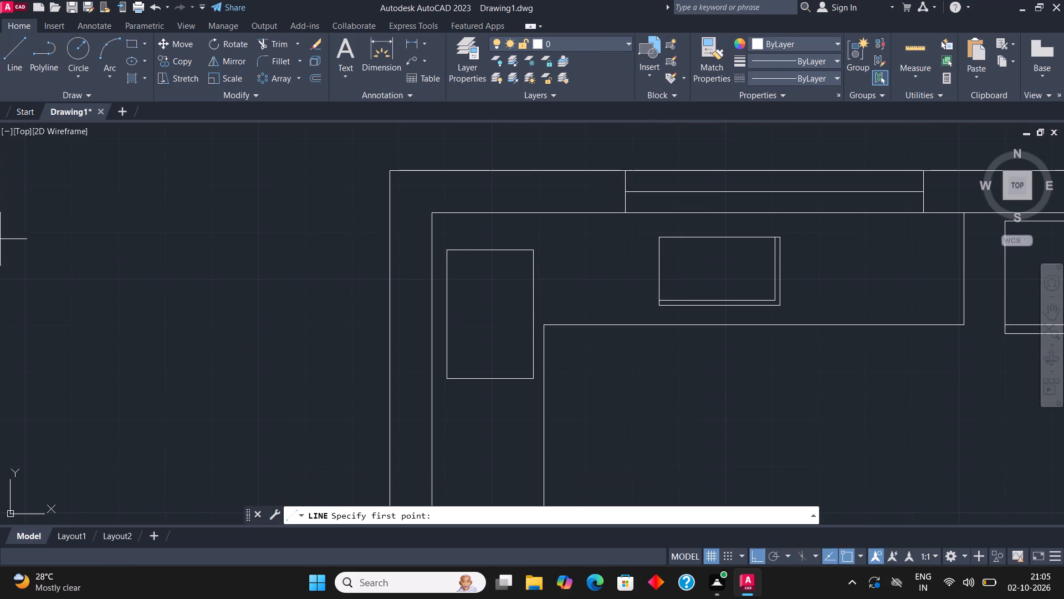
pyautogui.click(447, 313)
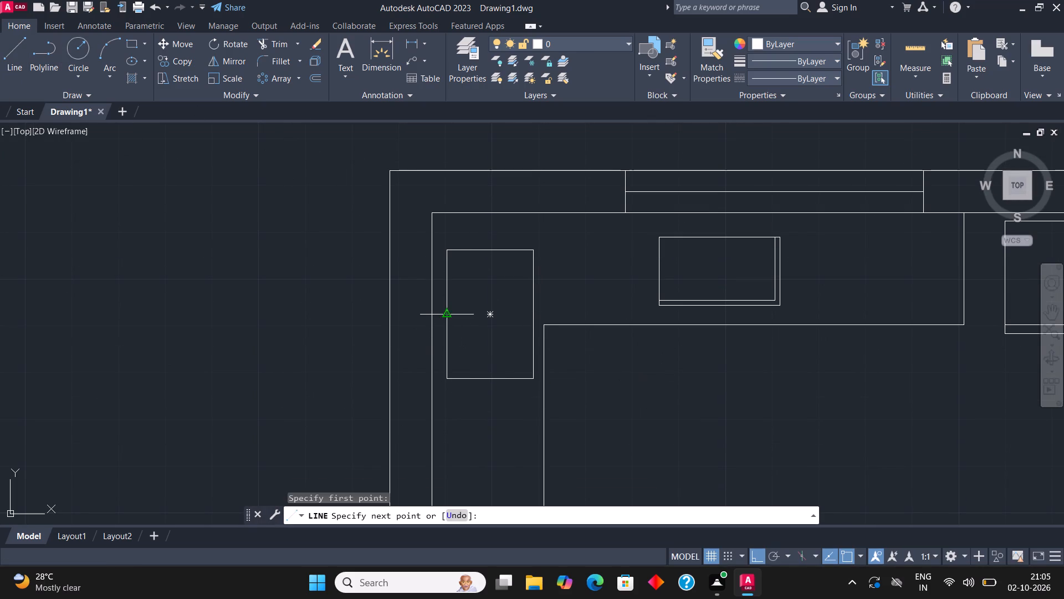
pyautogui.click(533, 312)
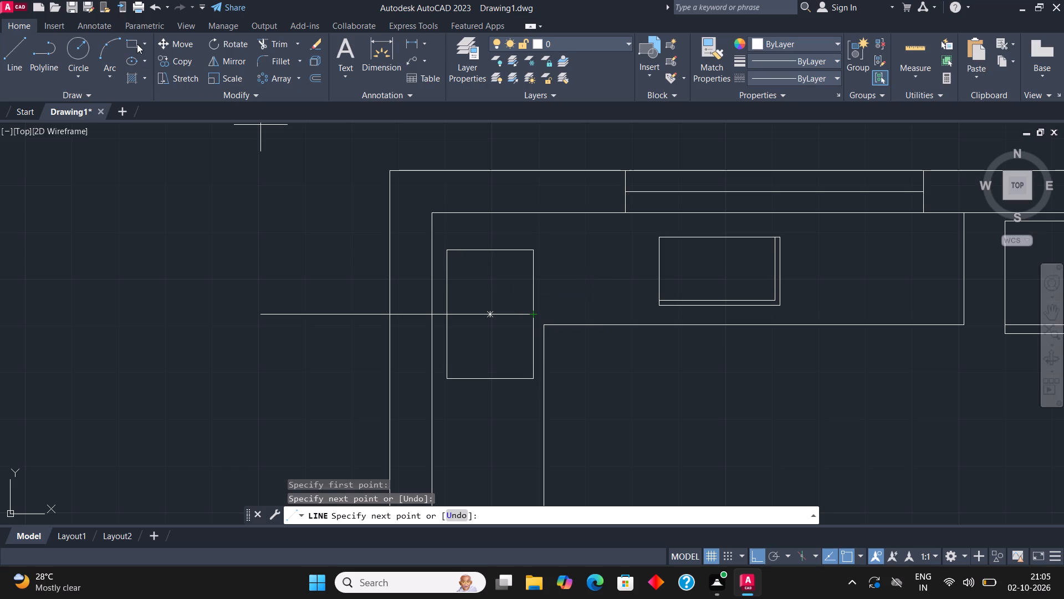
# Draw an inset rectangle in the upper half of the divided rectangle with a small circle at its centre.
pyautogui.click(131, 43)
pyautogui.scroll(2, 454, 286)
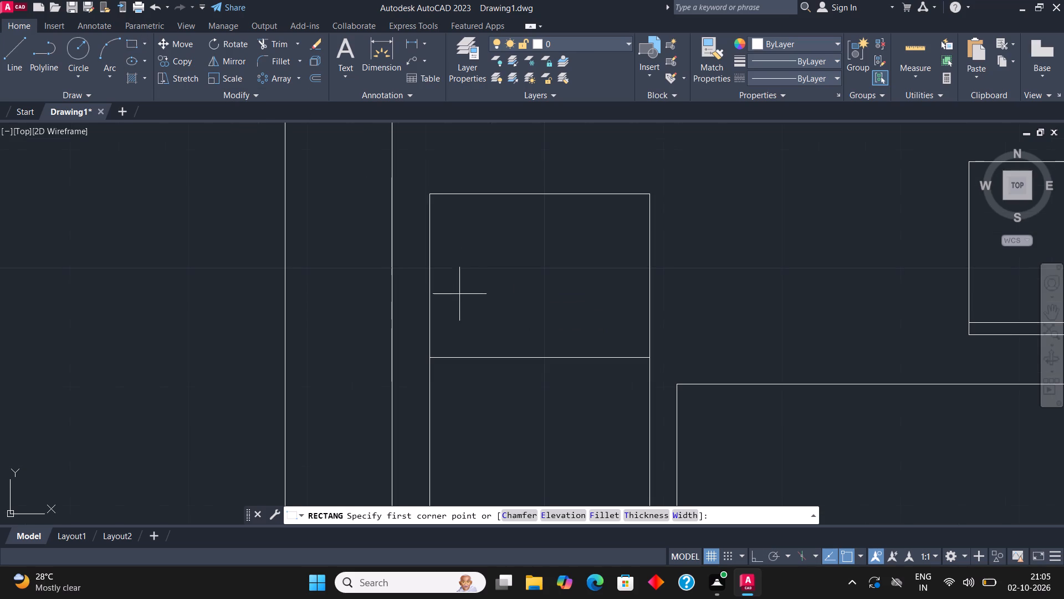
pyautogui.click(444, 347)
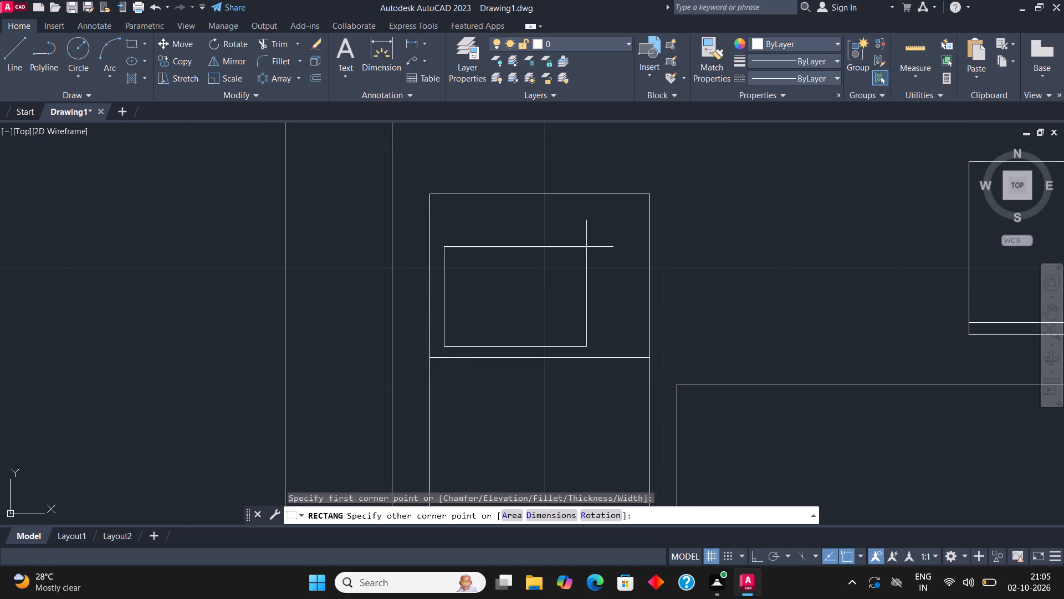
pyautogui.click(636, 208)
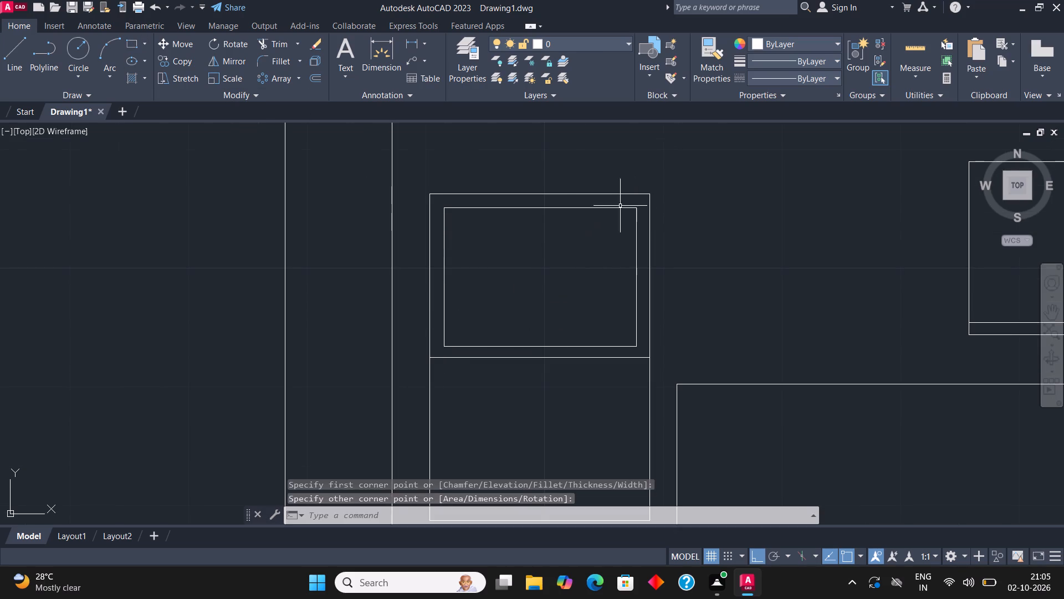
pyautogui.scroll(-2, 565, 176)
pyautogui.scroll(2, 566, 214)
pyautogui.click(82, 50)
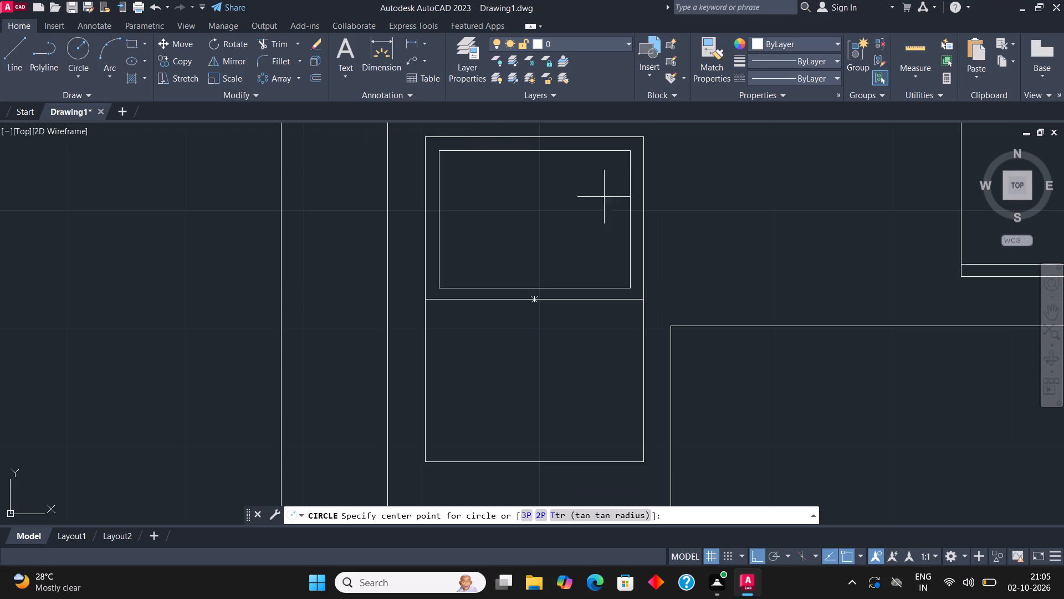
pyautogui.click(538, 215)
pyautogui.click(546, 224)
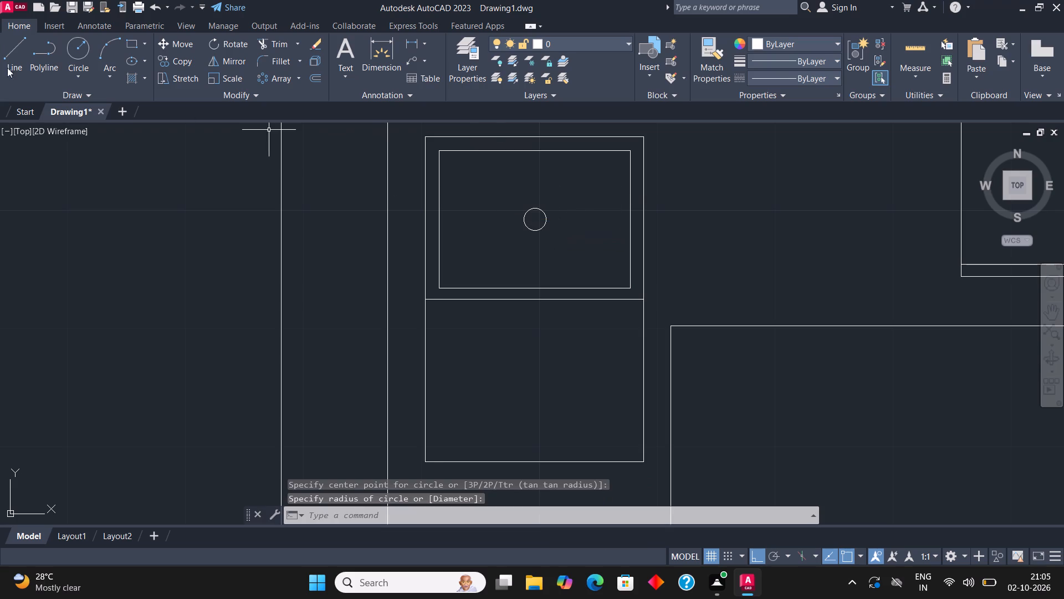
# Draw a vertical line near the left edge of the divided rectangle's lower half, stopping short of its top and bottom edges.
pyautogui.click(19, 50)
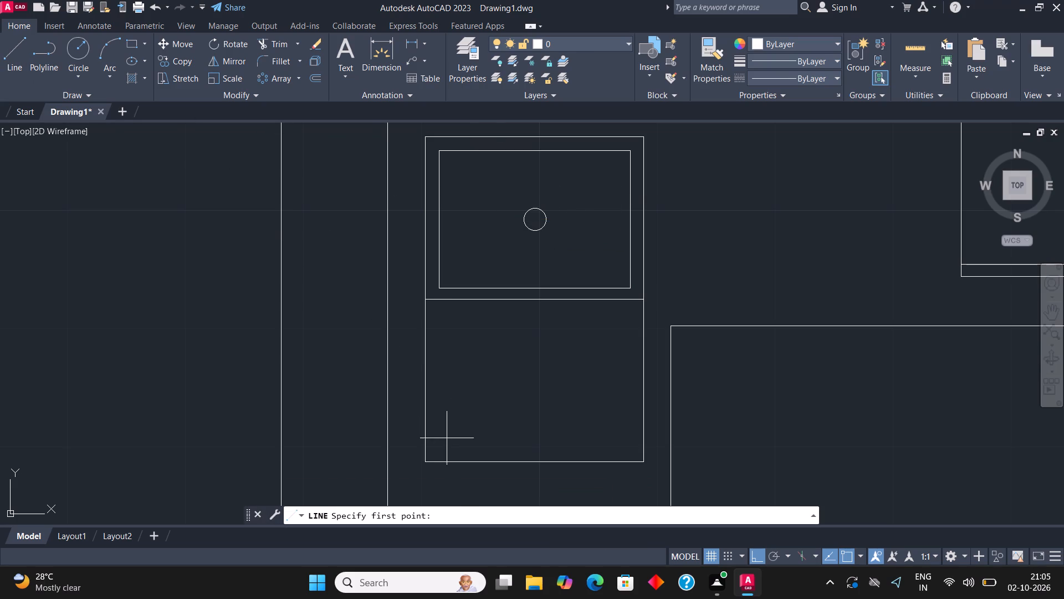
pyautogui.click(446, 440)
pyautogui.click(445, 317)
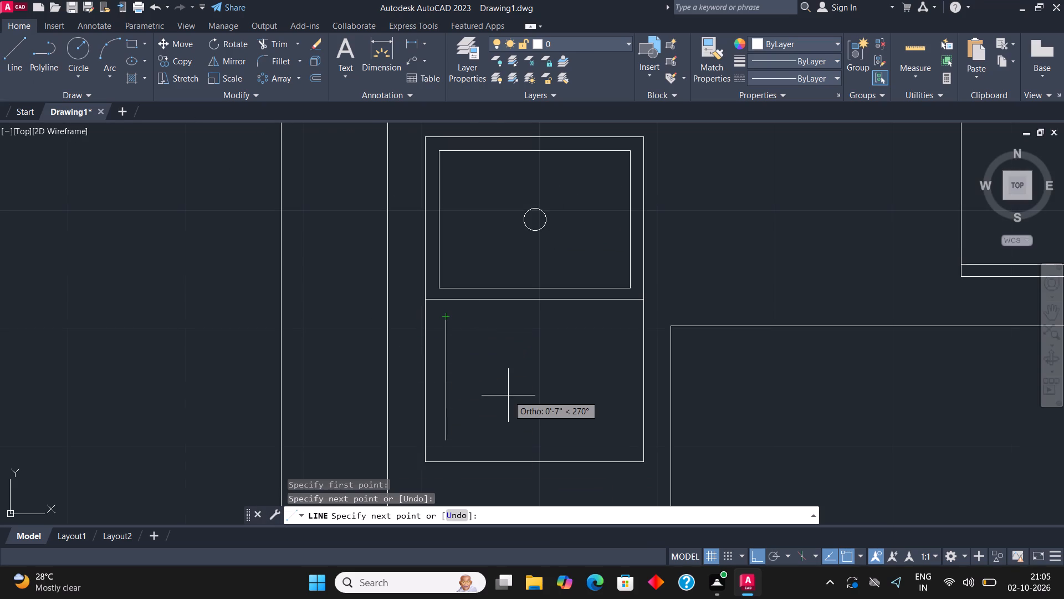
pyautogui.press('Escape')
# Copy the vertical line eight times to the right at roughly even spacing, filling the rectangle's lower half with parallel drainer lines.
pyautogui.click(444, 376)
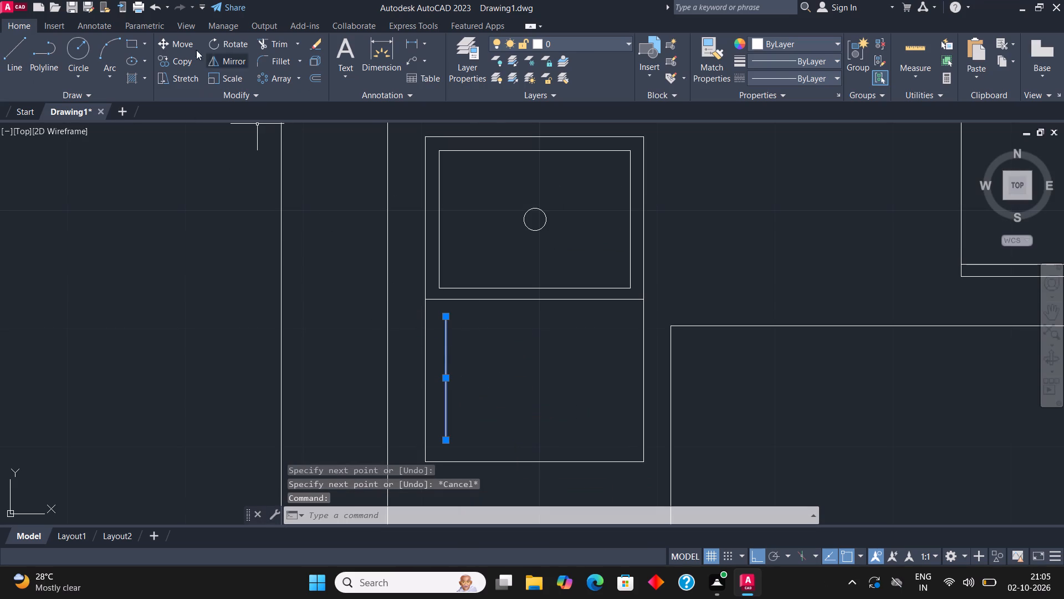
pyautogui.click(177, 59)
pyautogui.click(452, 377)
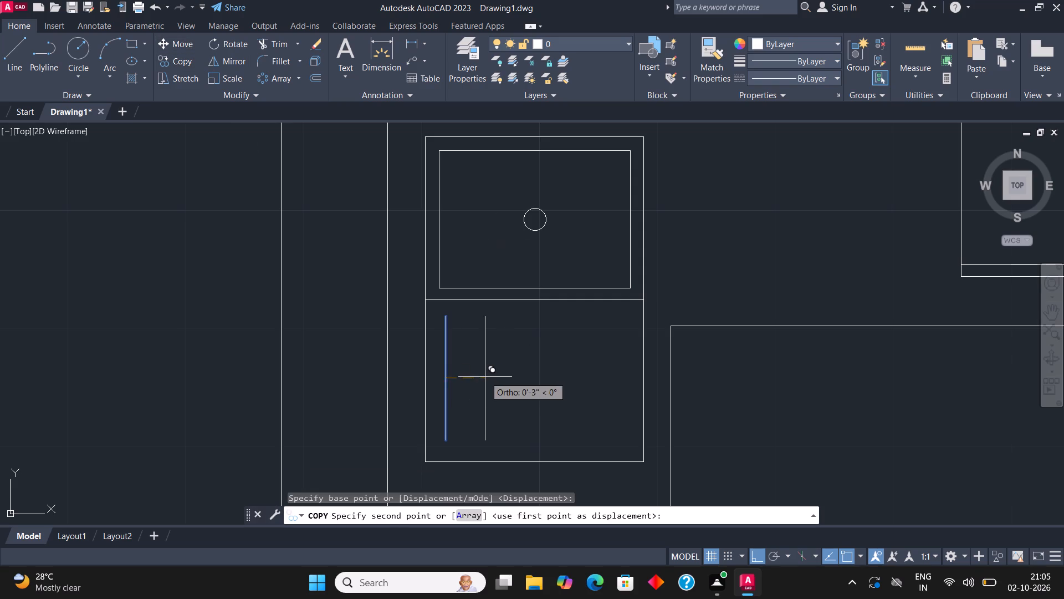
pyautogui.click(465, 379)
pyautogui.click(487, 379)
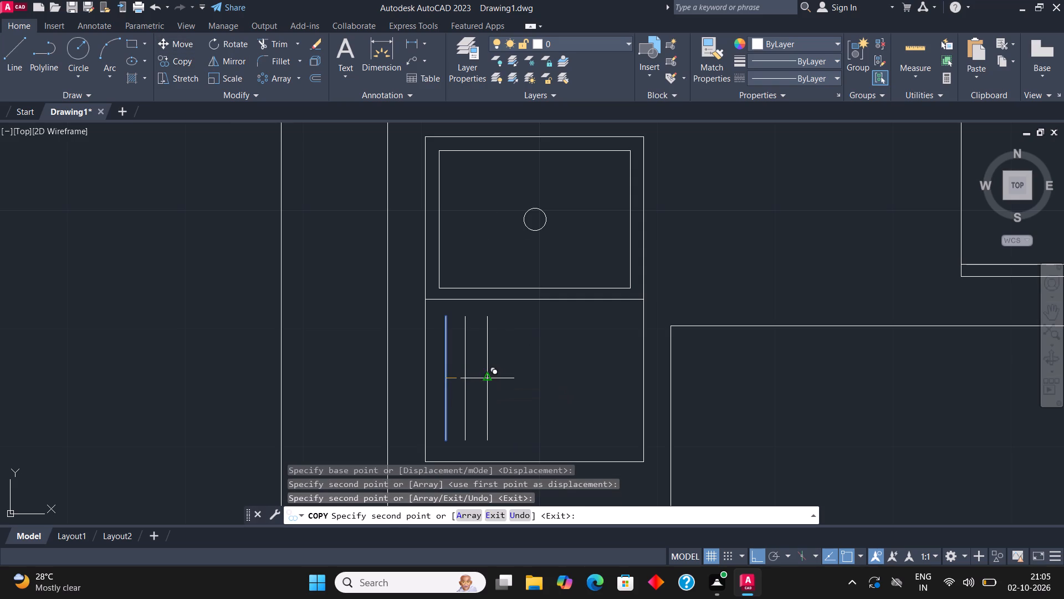
pyautogui.click(510, 379)
pyautogui.click(535, 379)
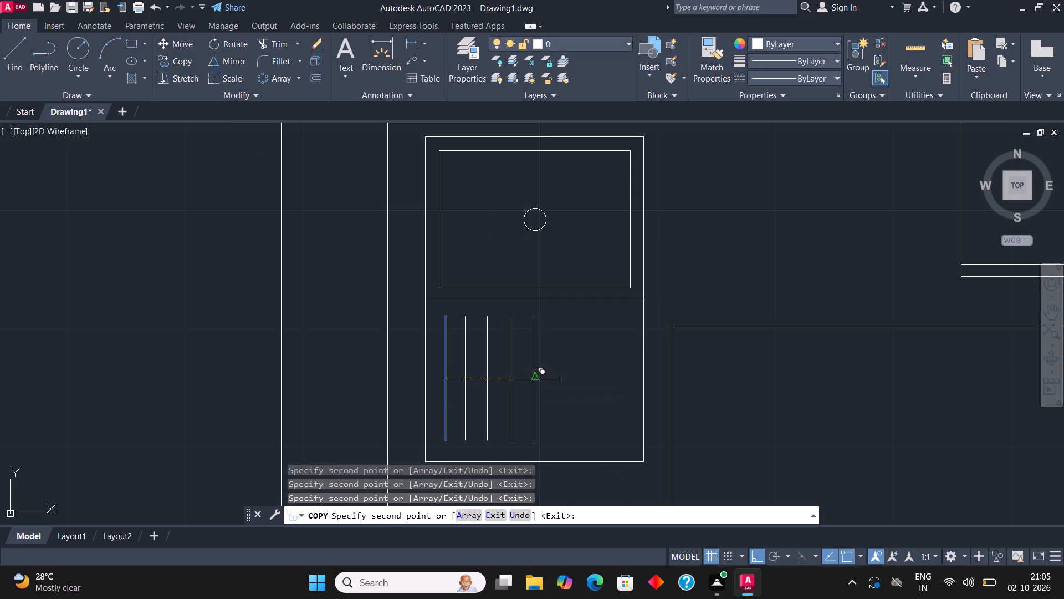
pyautogui.click(560, 380)
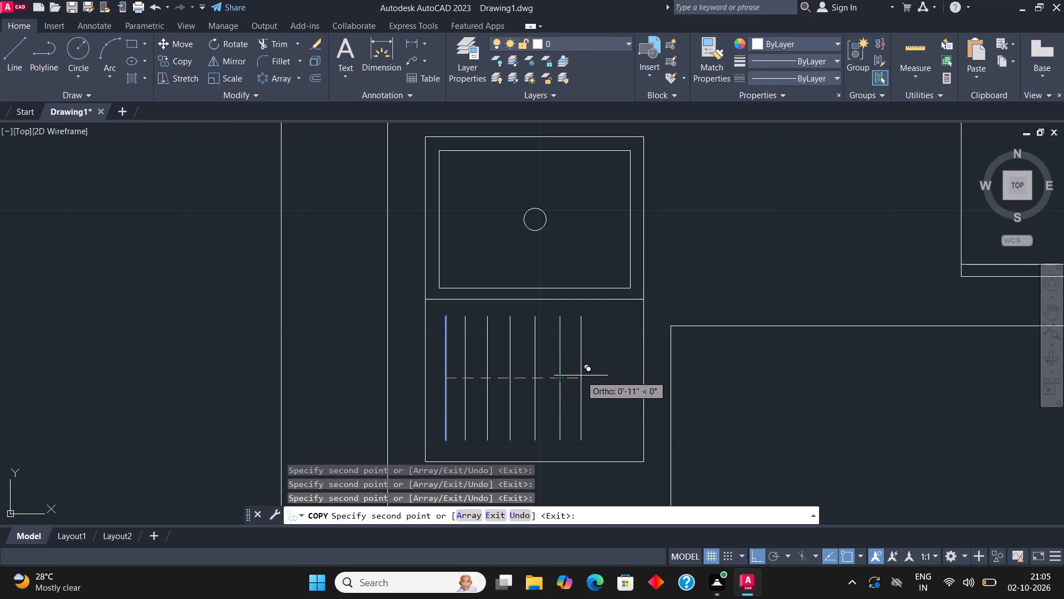
pyautogui.click(584, 375)
pyautogui.click(605, 375)
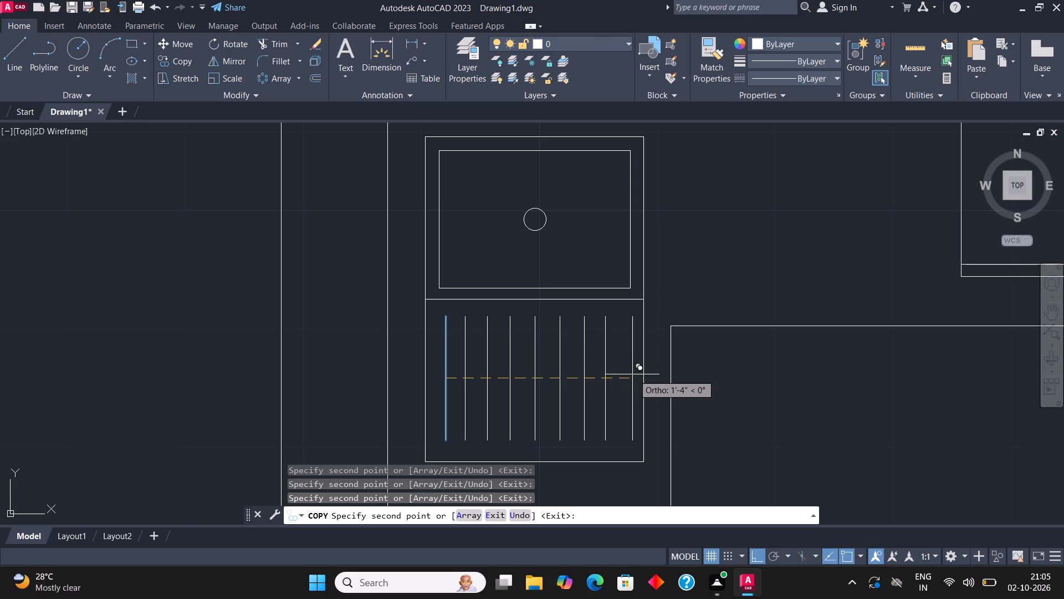
pyautogui.click(630, 374)
pyautogui.press('Escape')
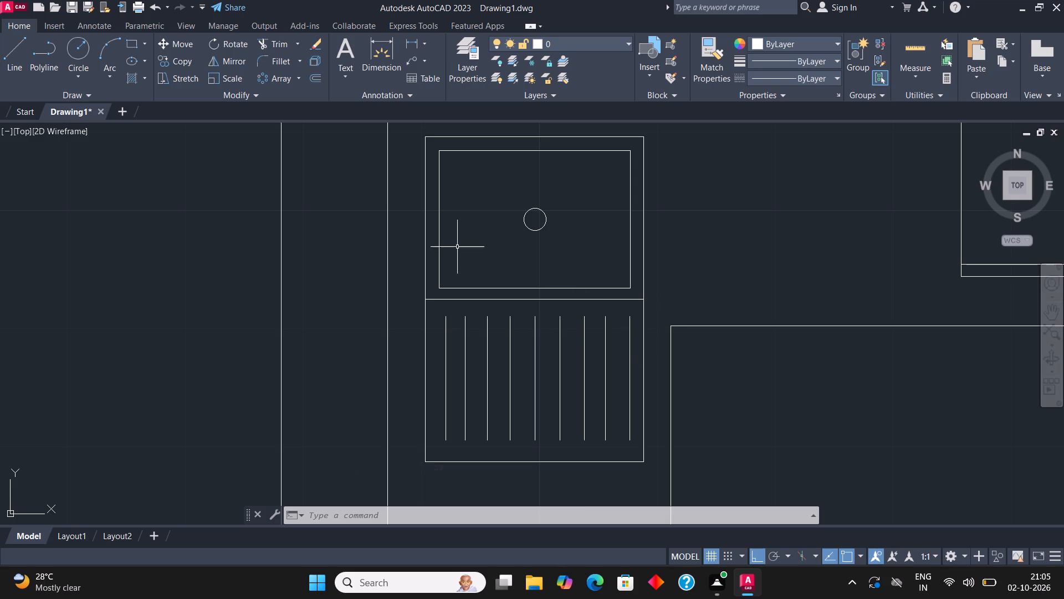
# Copy the sink unit's outer rectangle straight down to the lower part of the counter's left leg.
pyautogui.scroll(-3, 490, 261)
pyautogui.moveTo(512, 274); pyautogui.dragTo(484, 235, button='middle')
pyautogui.moveTo(528, 337); pyautogui.dragTo(535, 288, button='middle')
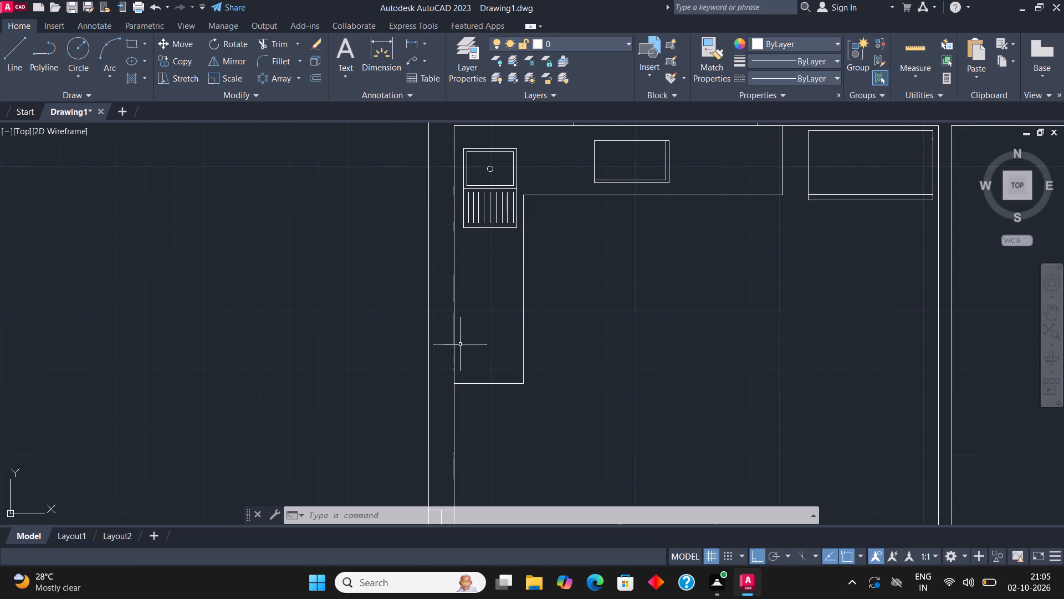
pyautogui.click(475, 227)
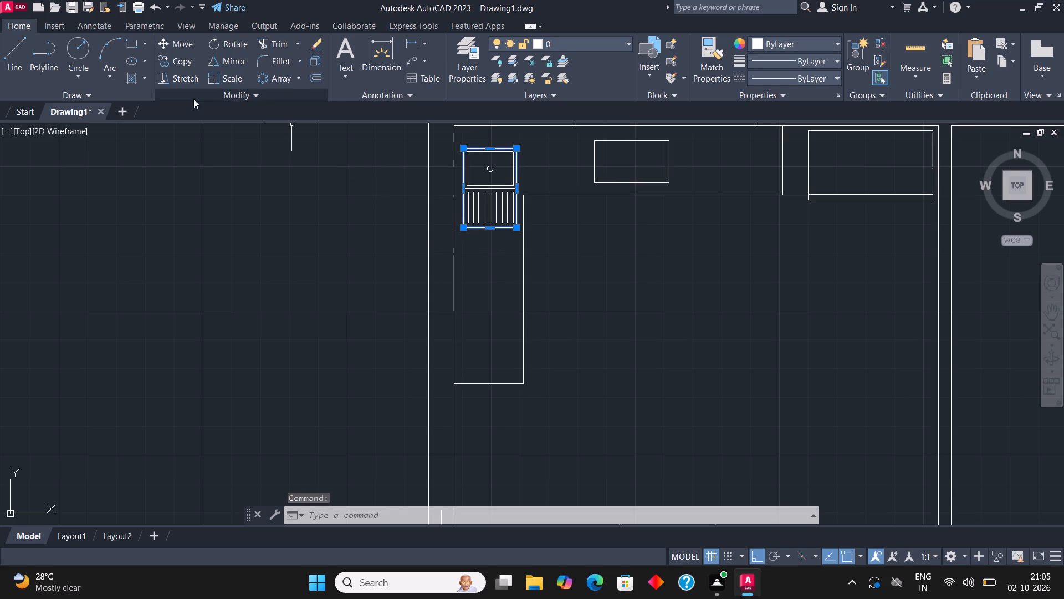
pyautogui.click(187, 63)
pyautogui.click(490, 193)
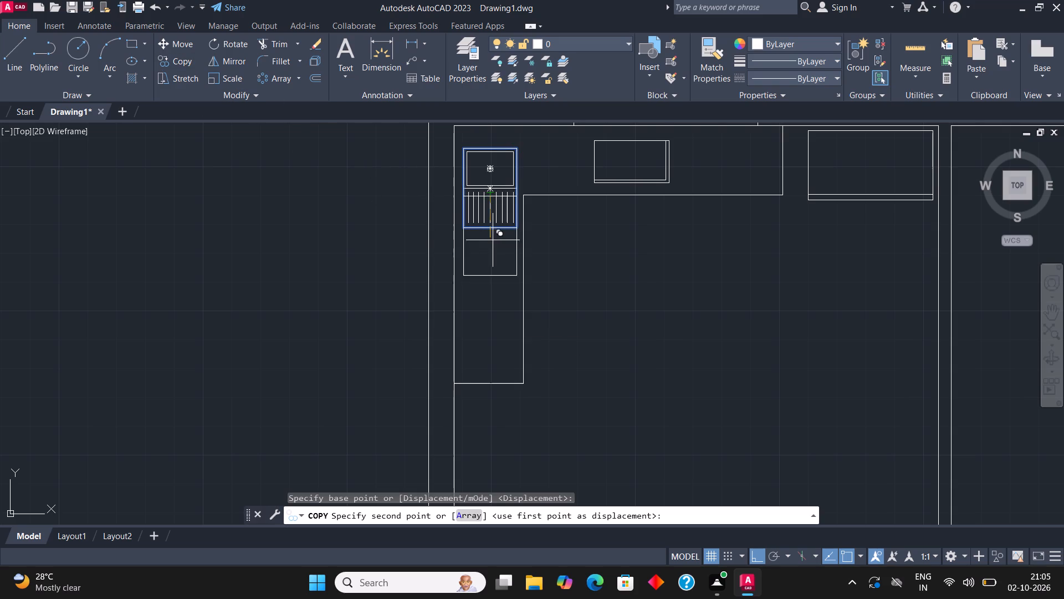
pyautogui.scroll(3, 494, 347)
pyautogui.click(482, 258)
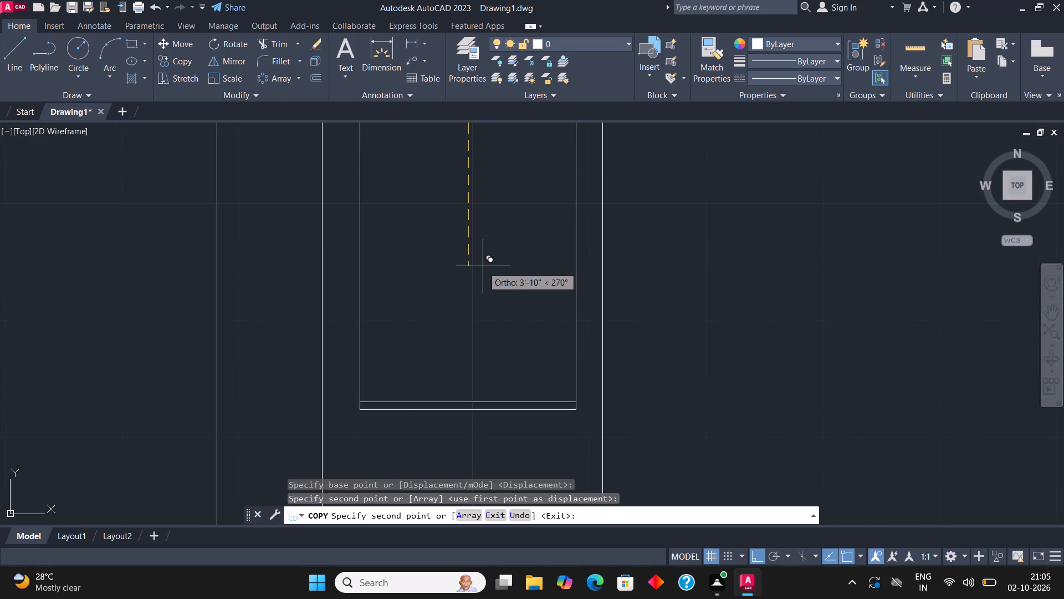
pyautogui.scroll(-3, 484, 286)
pyautogui.press('Escape')
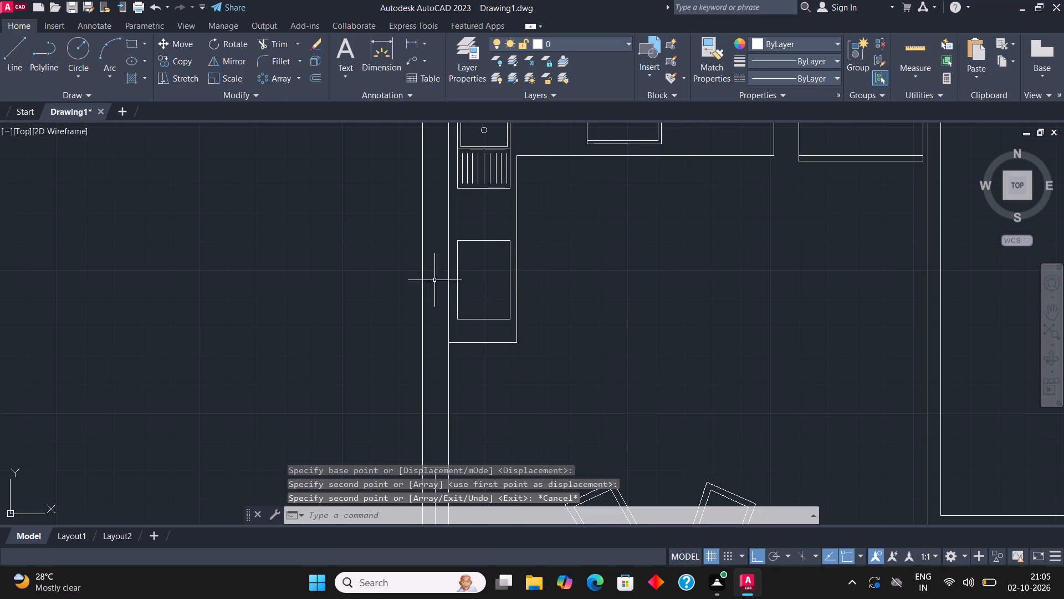
# Draw a circle of about 5" radius in the copied rectangle's upper right corner and shift it left to fit inside.
pyautogui.moveTo(429, 287); pyautogui.dragTo(467, 303, button='middle')
pyautogui.scroll(2, 572, 287)
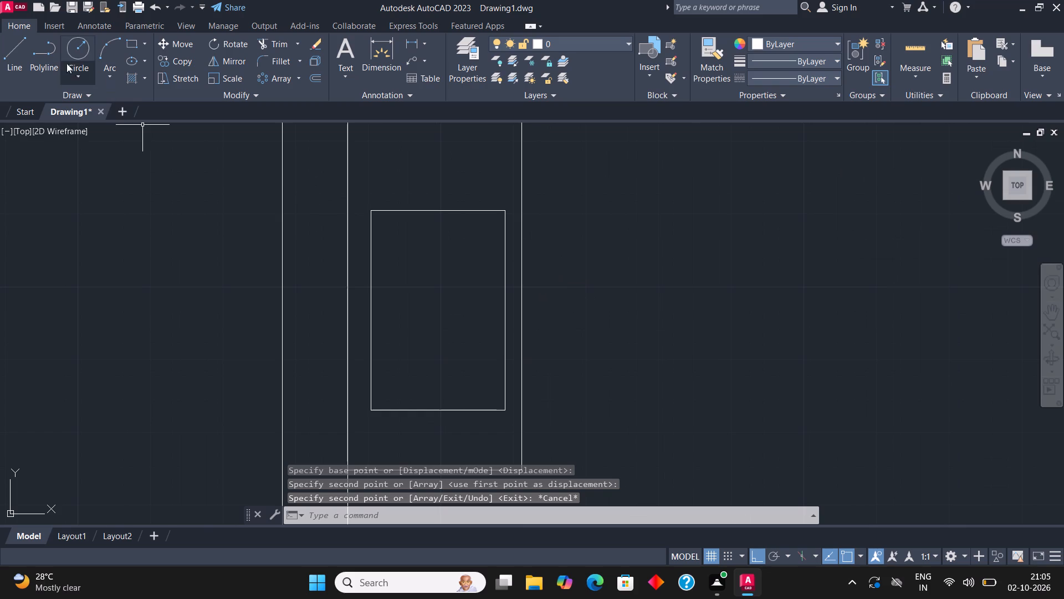
pyautogui.click(74, 46)
pyautogui.click(475, 251)
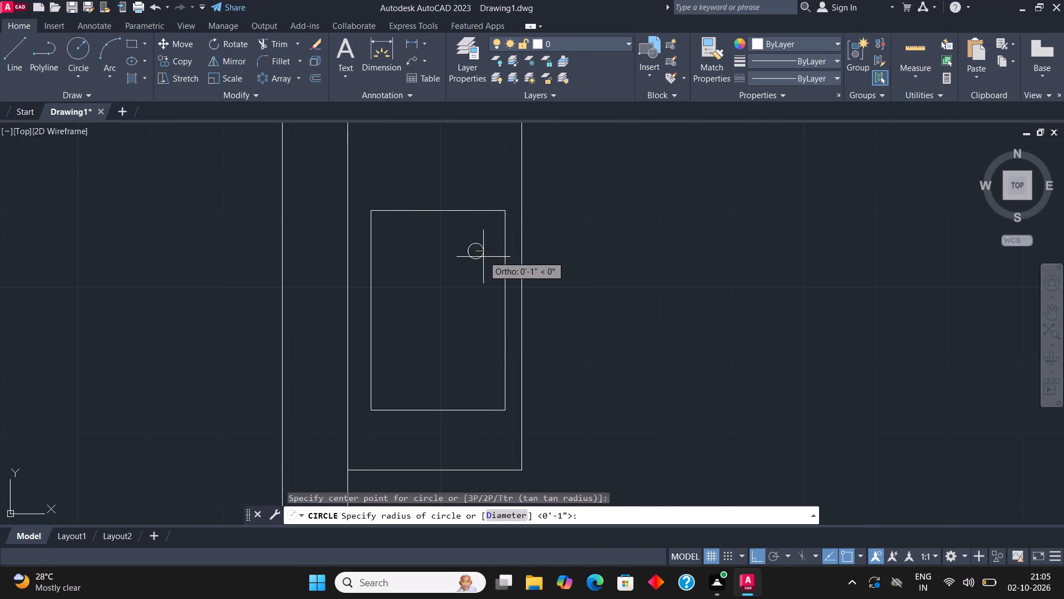
pyautogui.click(509, 266)
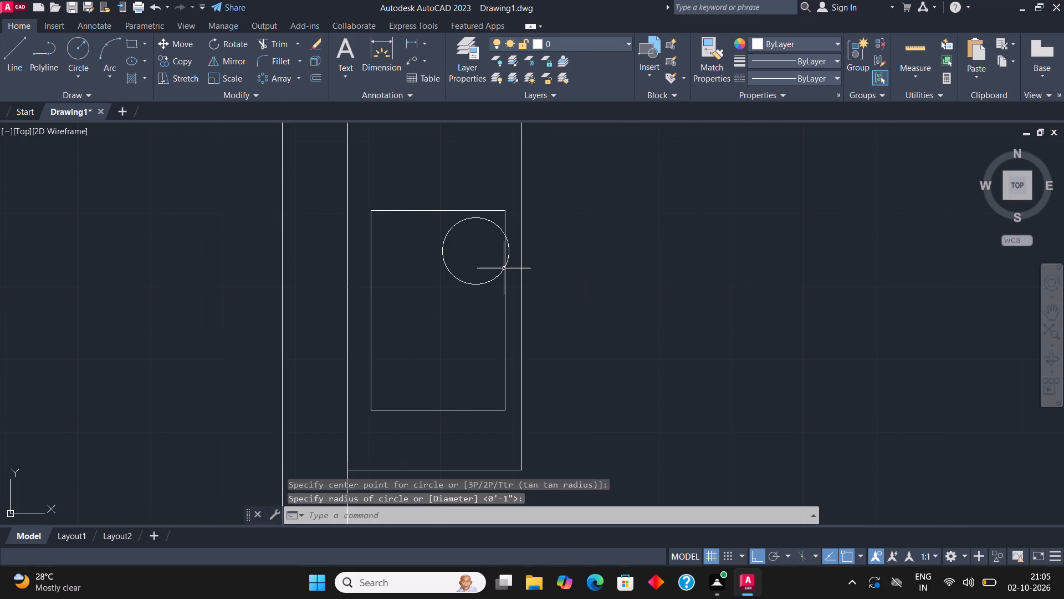
pyautogui.click(503, 270)
pyautogui.click(478, 253)
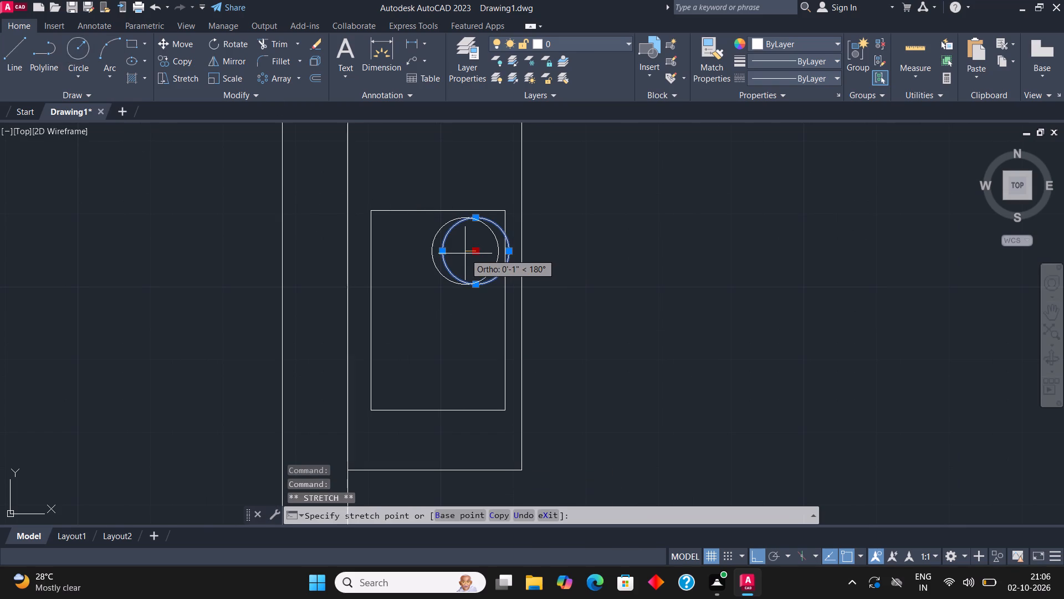
pyautogui.click(463, 253)
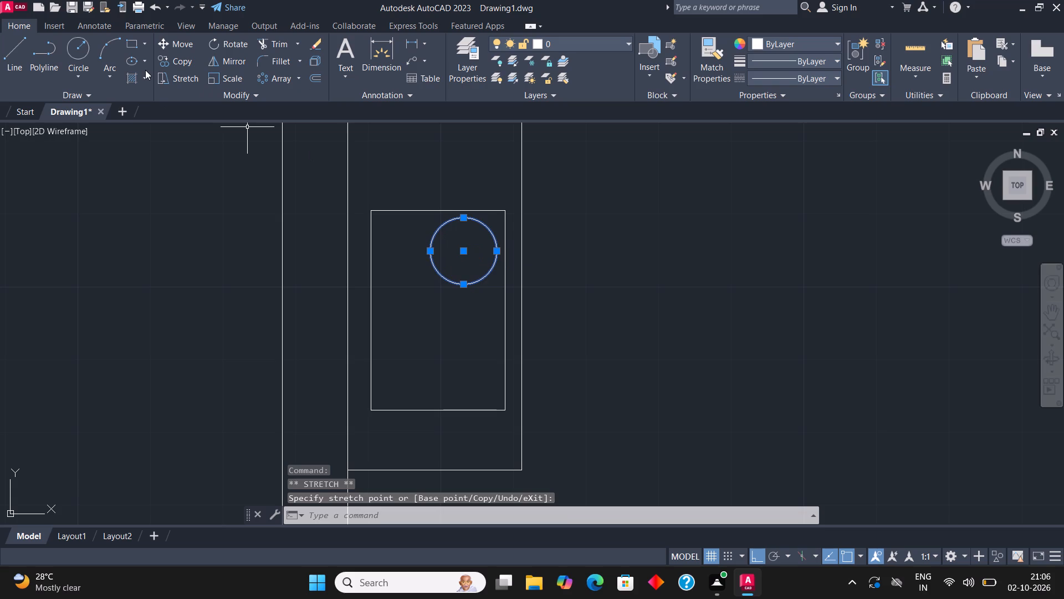
pyautogui.press('Escape')
# Draw a smaller circle left of the large one and move it slightly down to line up with it.
pyautogui.click(80, 42)
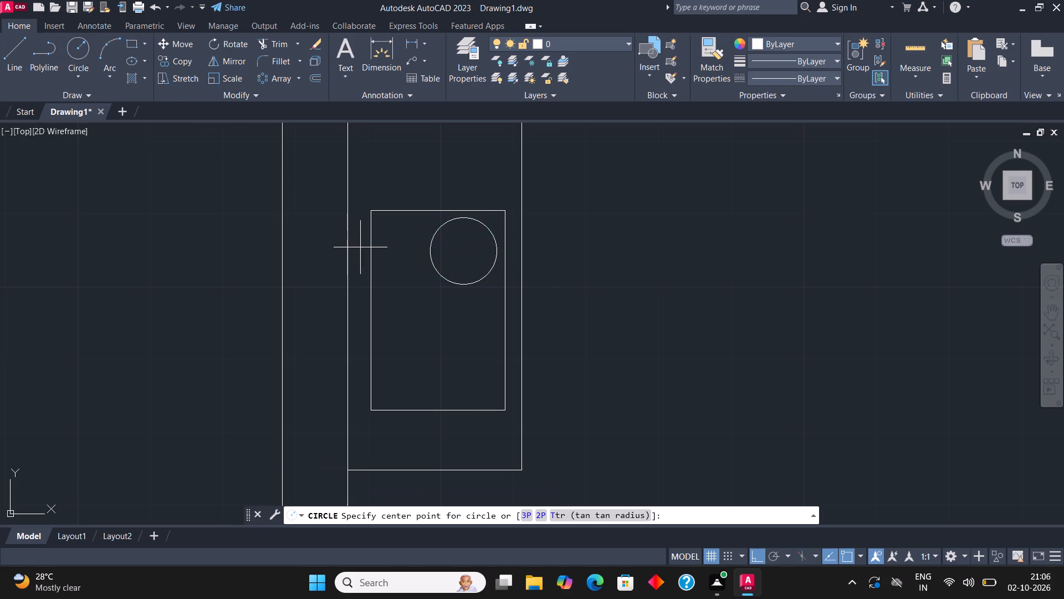
pyautogui.scroll(3, 411, 241)
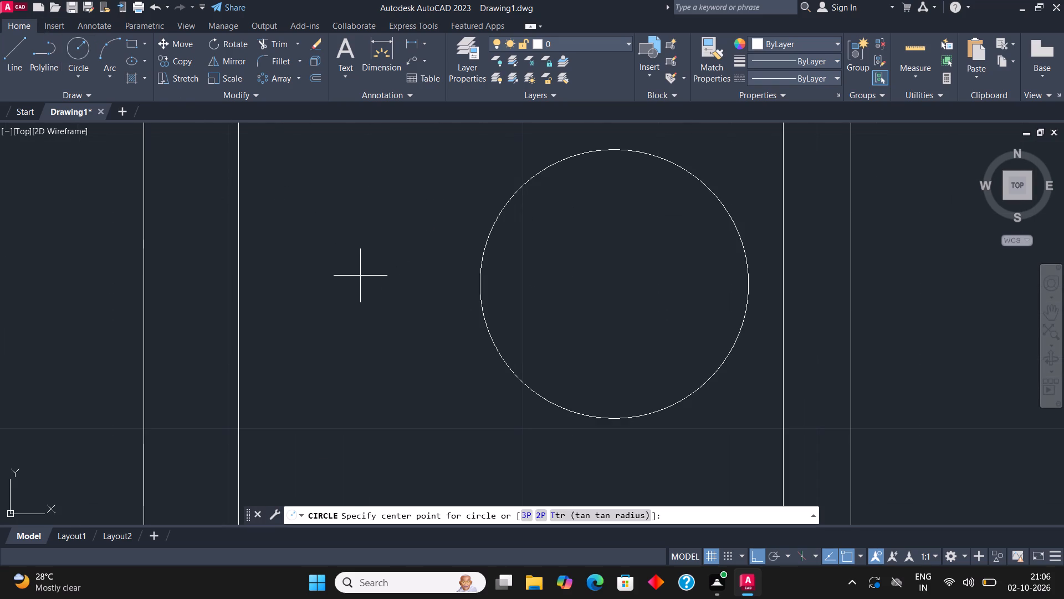
pyautogui.click(359, 272)
pyautogui.click(433, 317)
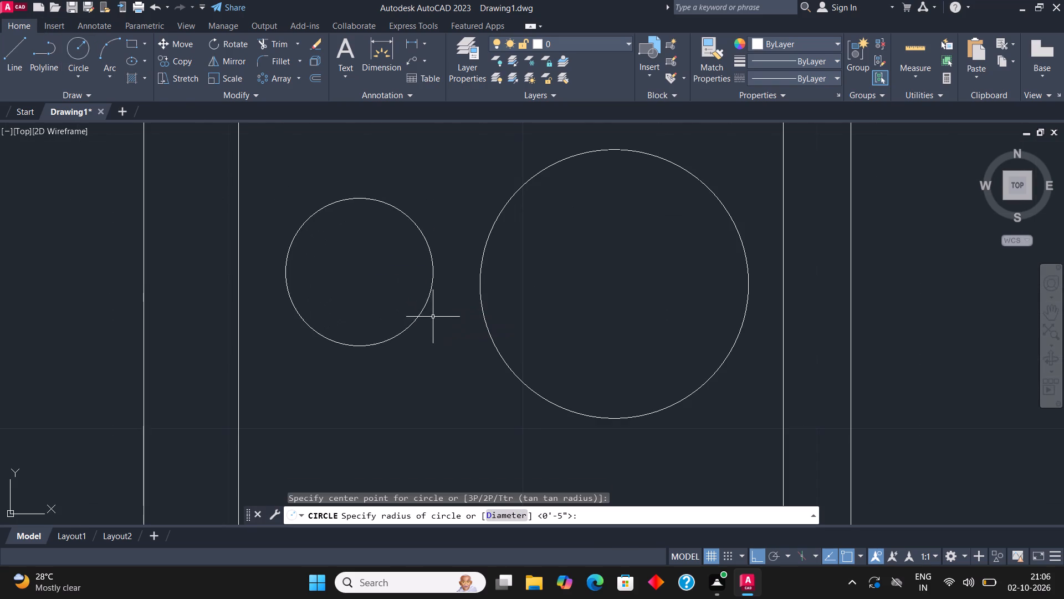
pyautogui.scroll(-3, 498, 290)
pyautogui.scroll(2, 458, 291)
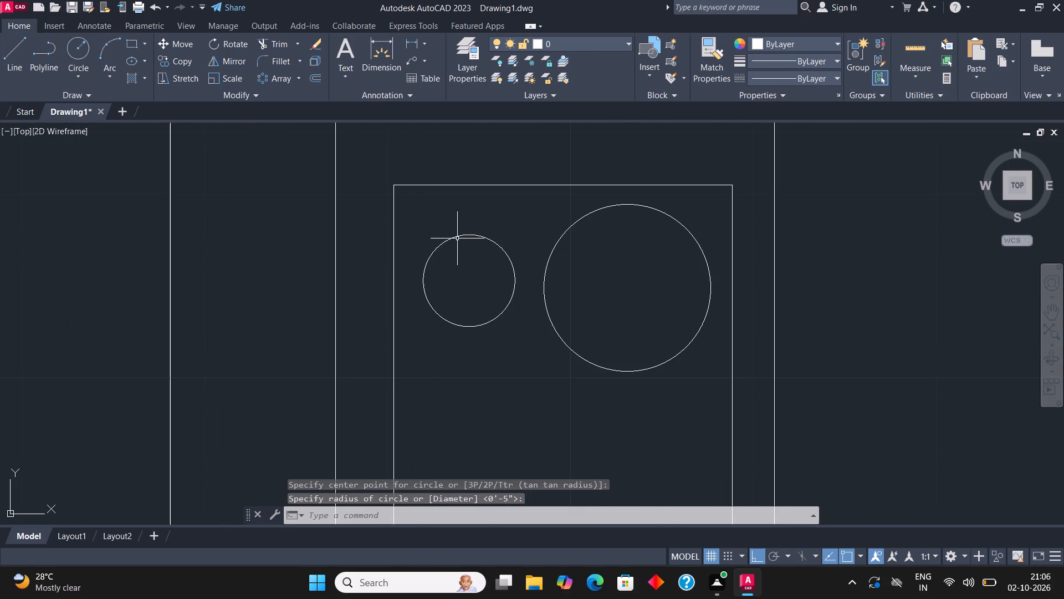
pyautogui.click(457, 237)
pyautogui.click(466, 281)
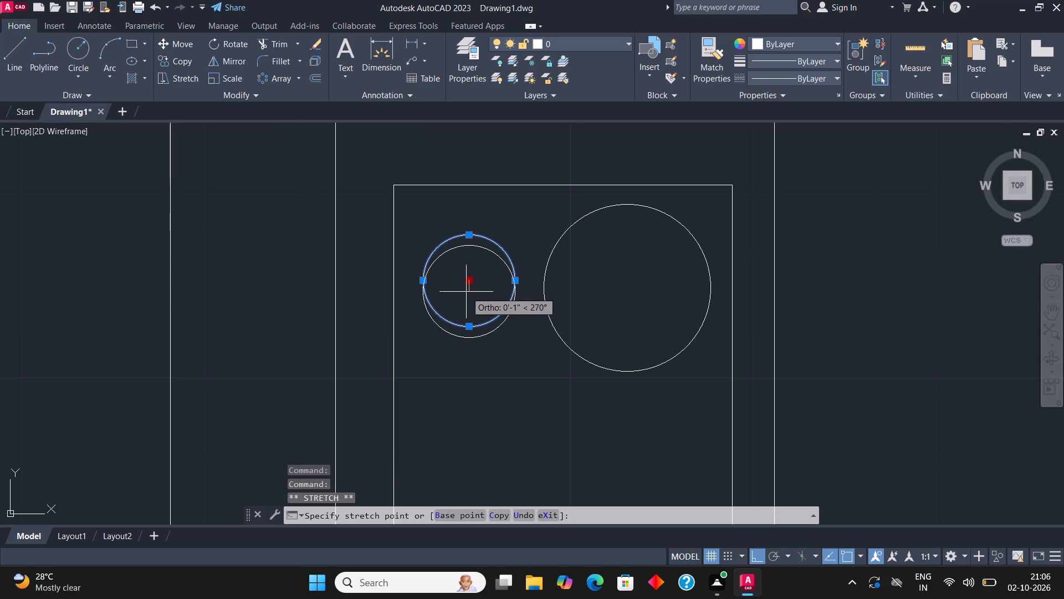
pyautogui.click(463, 298)
pyautogui.scroll(-2, 544, 282)
pyautogui.press('Escape')
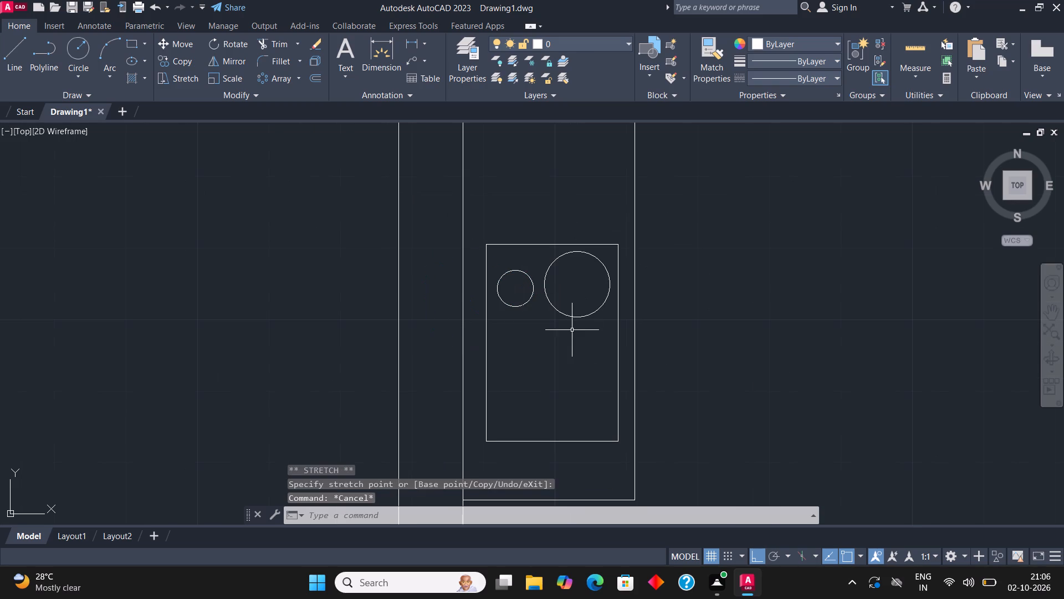
# Copy the small and large circles straight down into the lower half of the rectangle to make four burners.
pyautogui.click(577, 333)
pyautogui.click(525, 285)
pyautogui.click(182, 62)
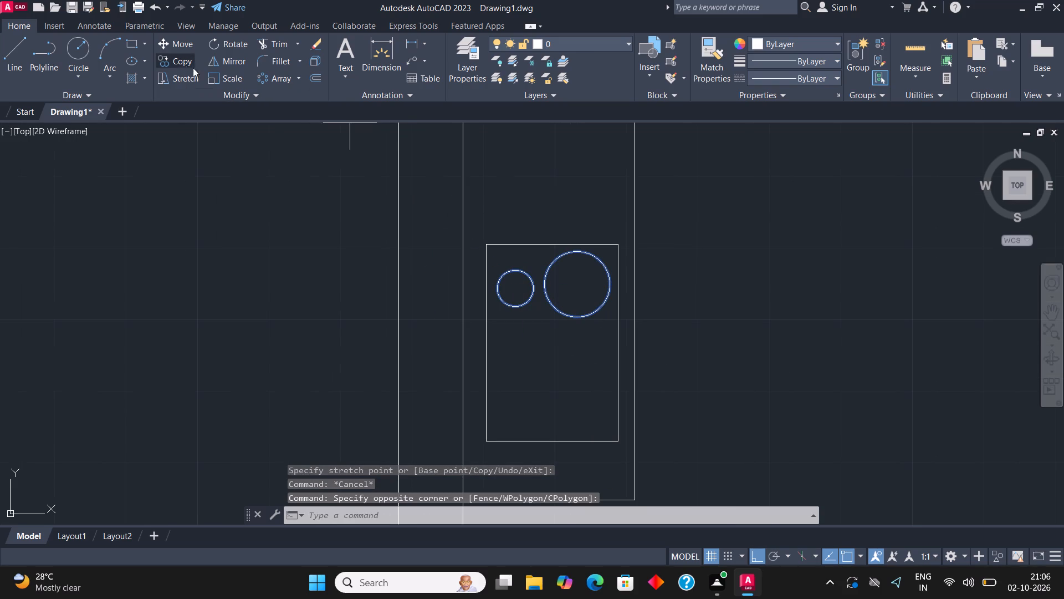
pyautogui.click(543, 318)
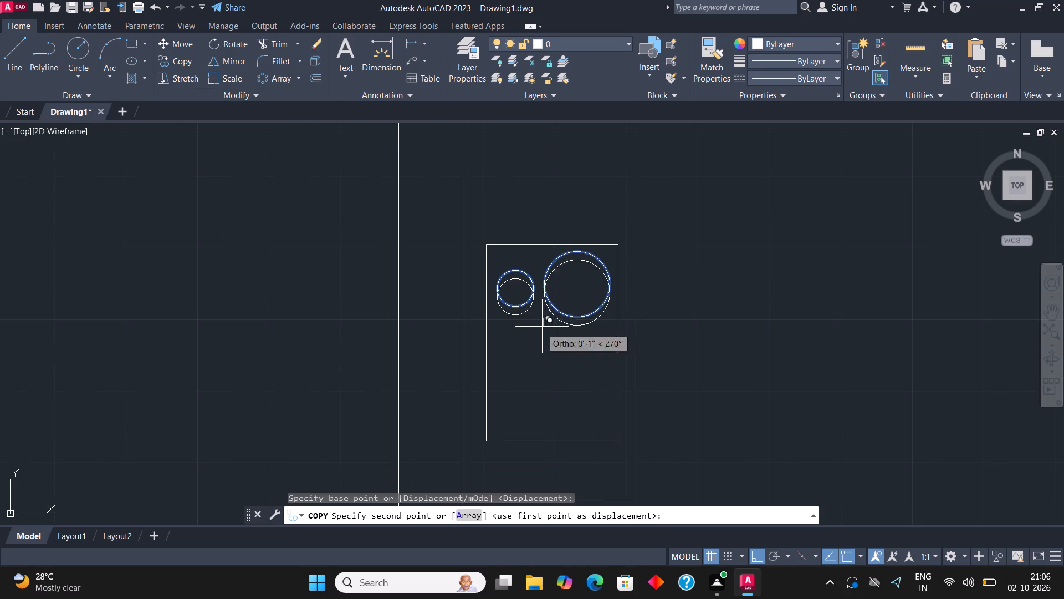
pyautogui.click(543, 425)
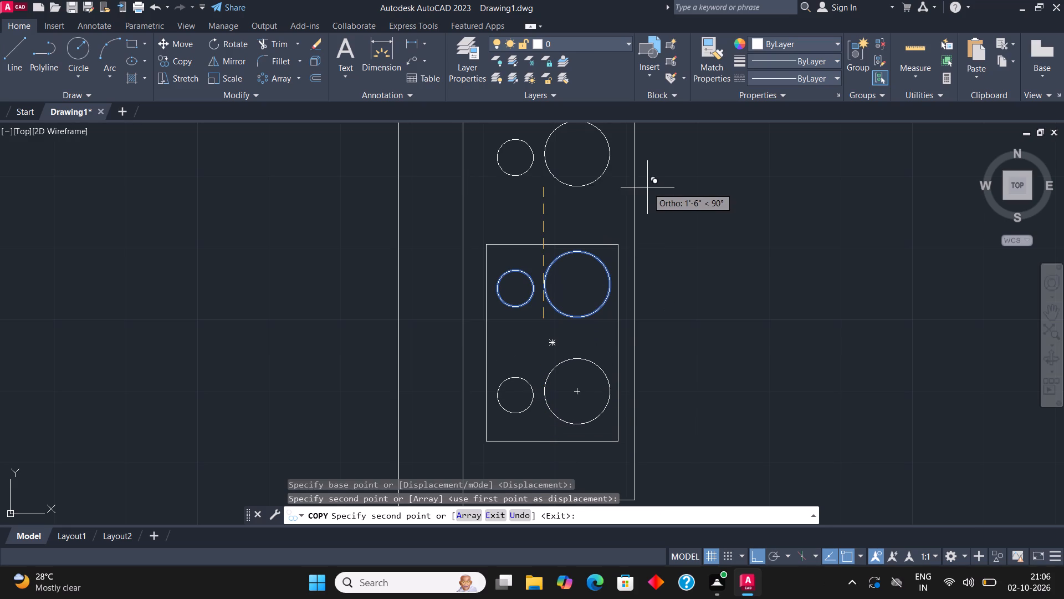
pyautogui.press('Escape')
# Draw crossing vertical and horizontal diameter lines through the centre of the upper small burner circle.
pyautogui.moveTo(734, 279); pyautogui.dragTo(661, 270, button='middle')
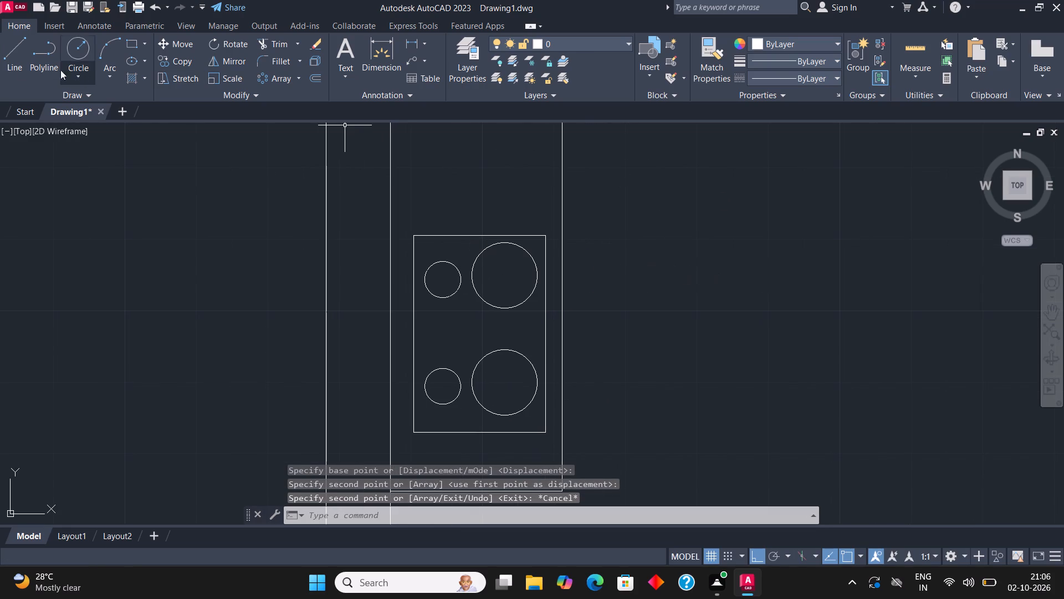
pyautogui.click(10, 46)
pyautogui.scroll(2, 436, 273)
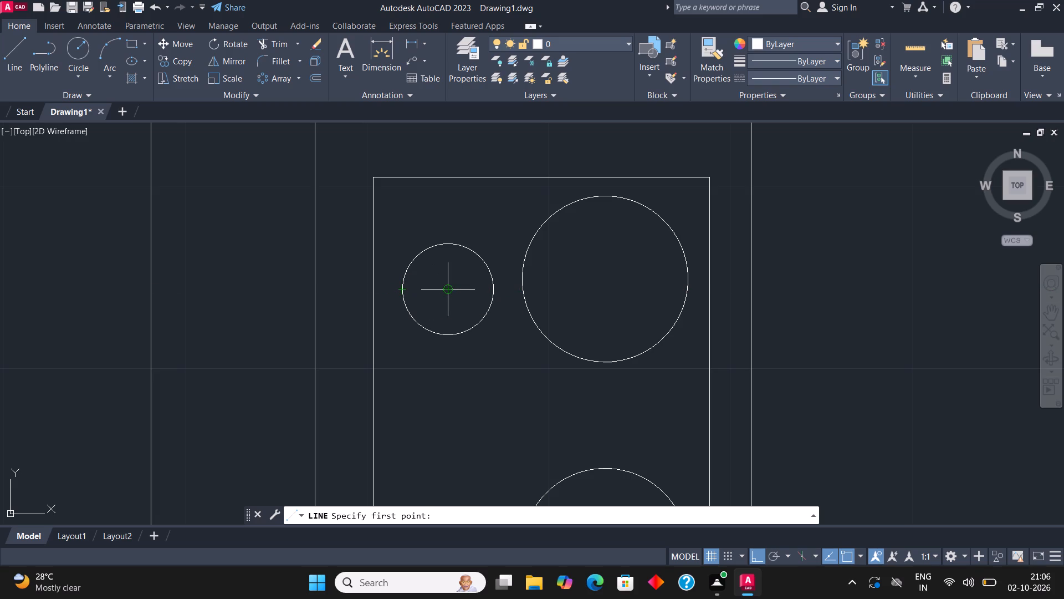
pyautogui.click(448, 290)
pyautogui.click(450, 243)
pyautogui.click(452, 336)
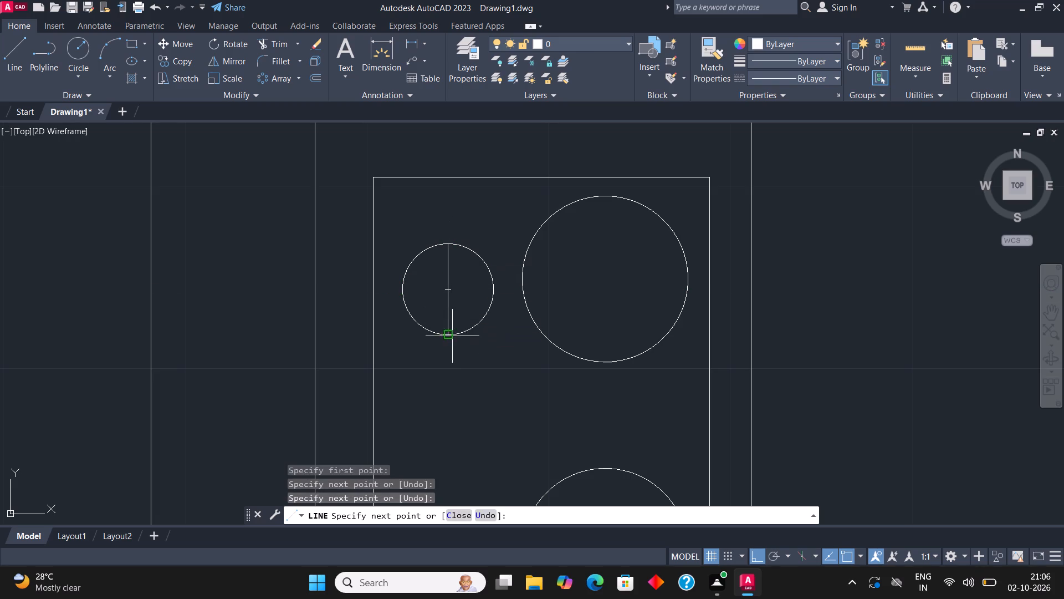
pyautogui.click(451, 291)
pyautogui.click(407, 291)
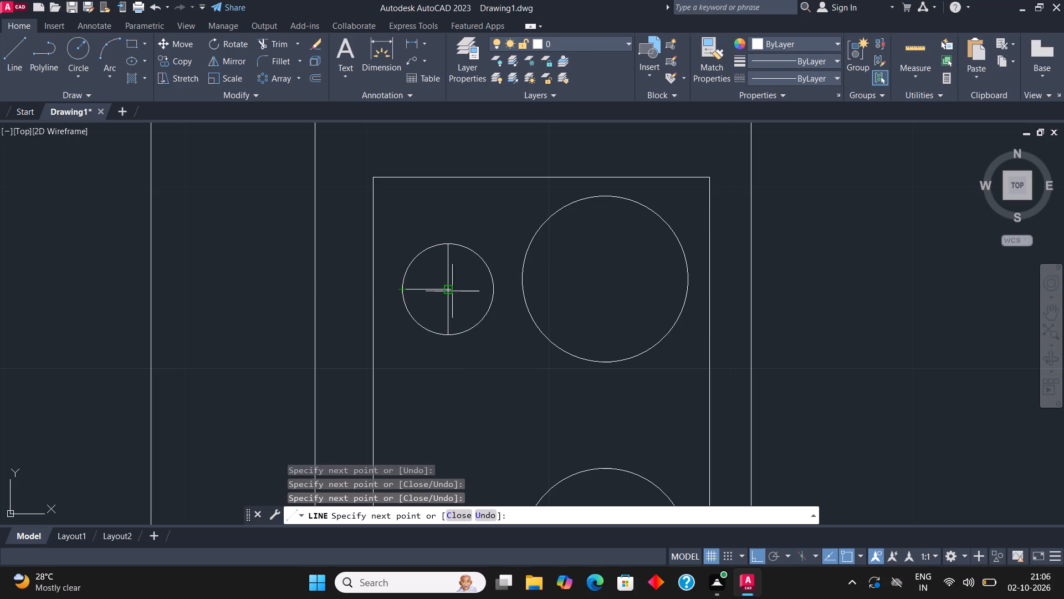
pyautogui.click(490, 288)
# Draw crossing horizontal and vertical diameter lines through the centre of the upper large burner circle.
pyautogui.click(21, 58)
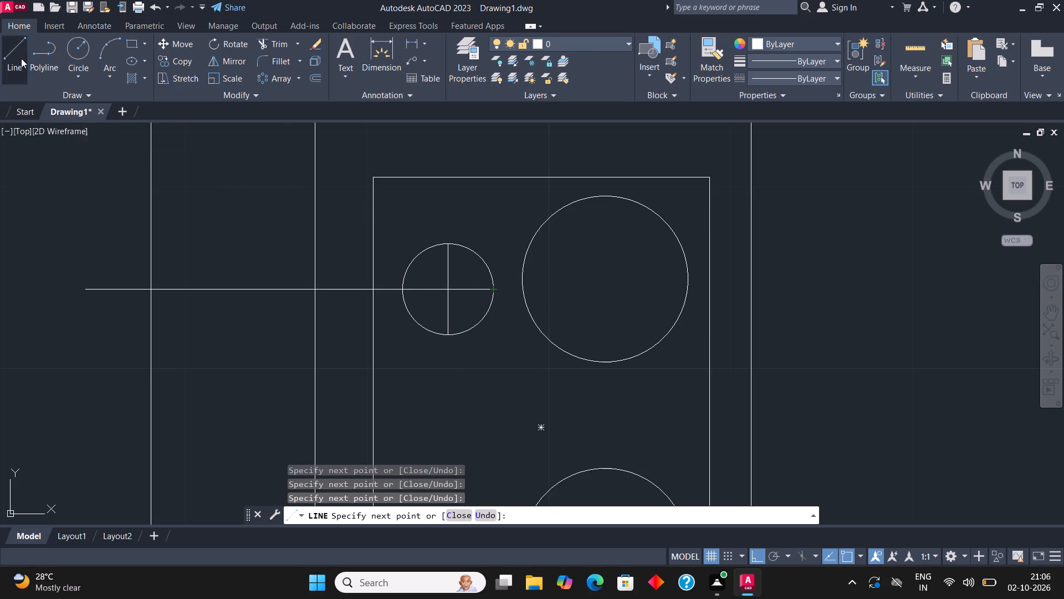
pyautogui.click(523, 281)
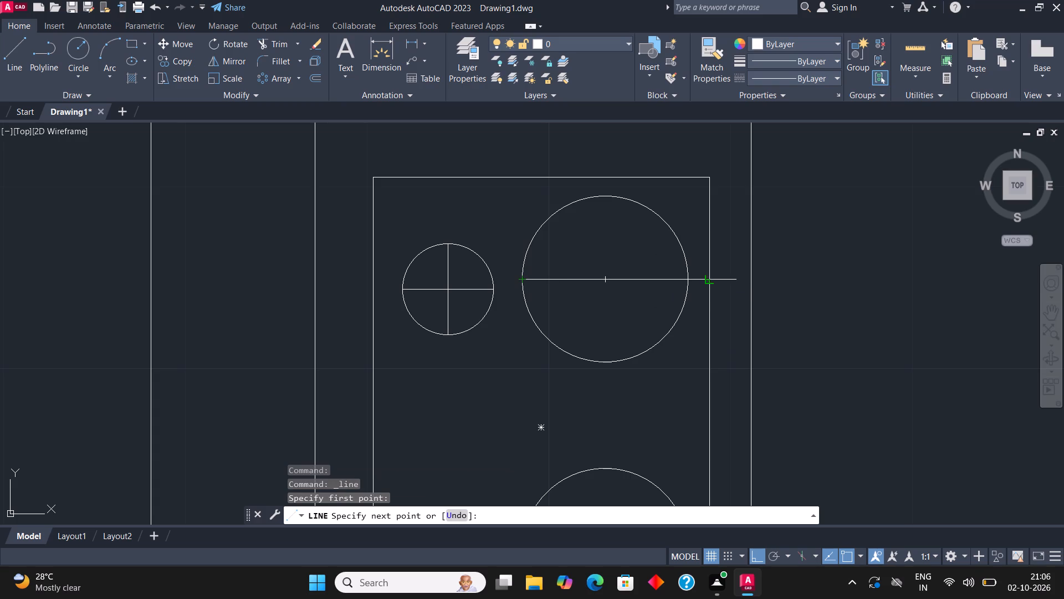
pyautogui.click(688, 277)
pyautogui.click(609, 280)
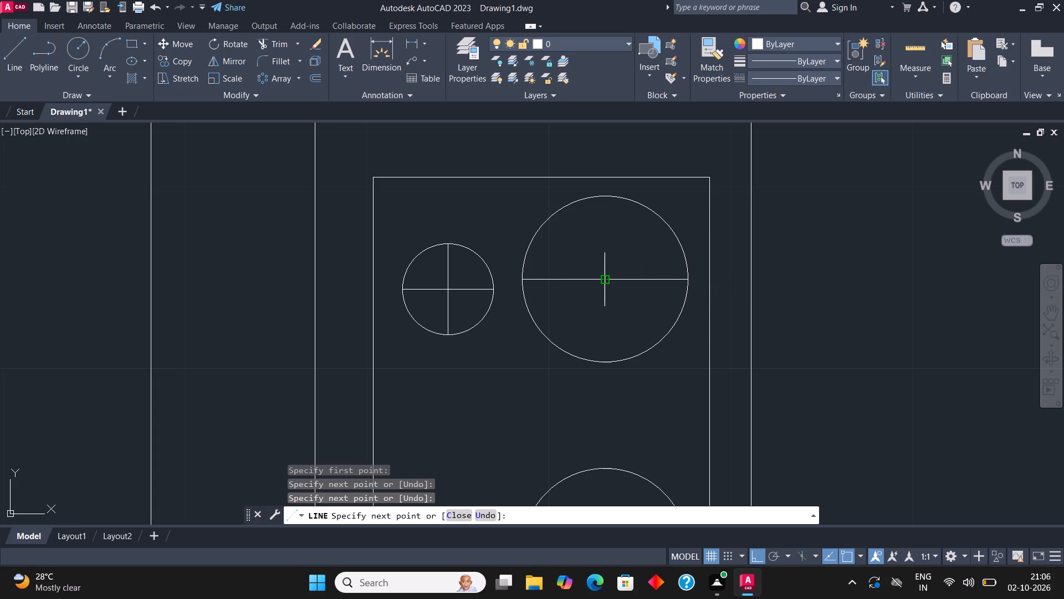
pyautogui.click(603, 197)
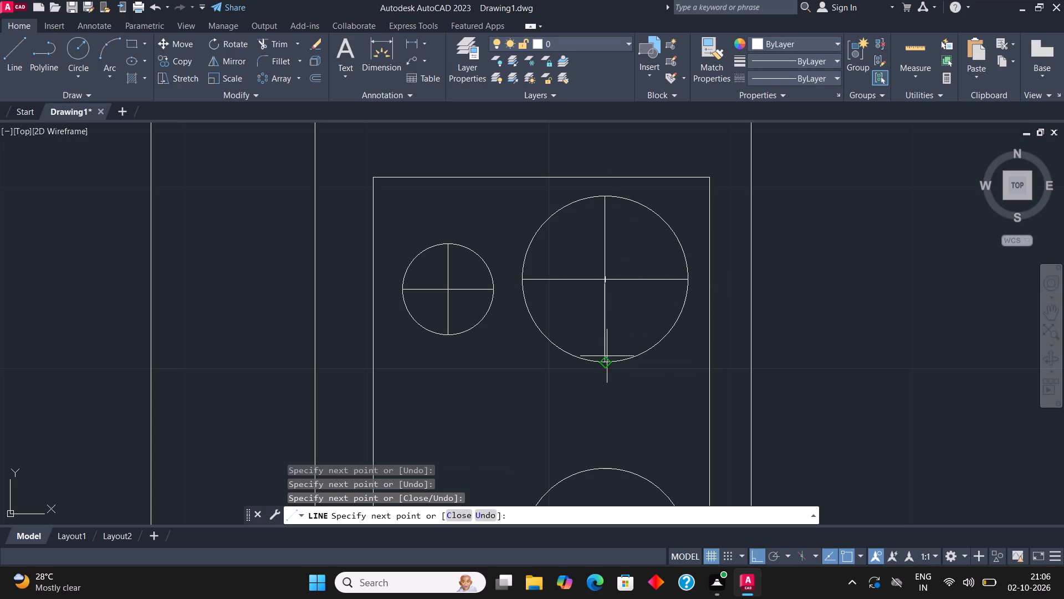
pyautogui.click(607, 356)
# Draw crossing vertical and horizontal diameter lines through the centre of the lower small burner circle.
pyautogui.click(17, 44)
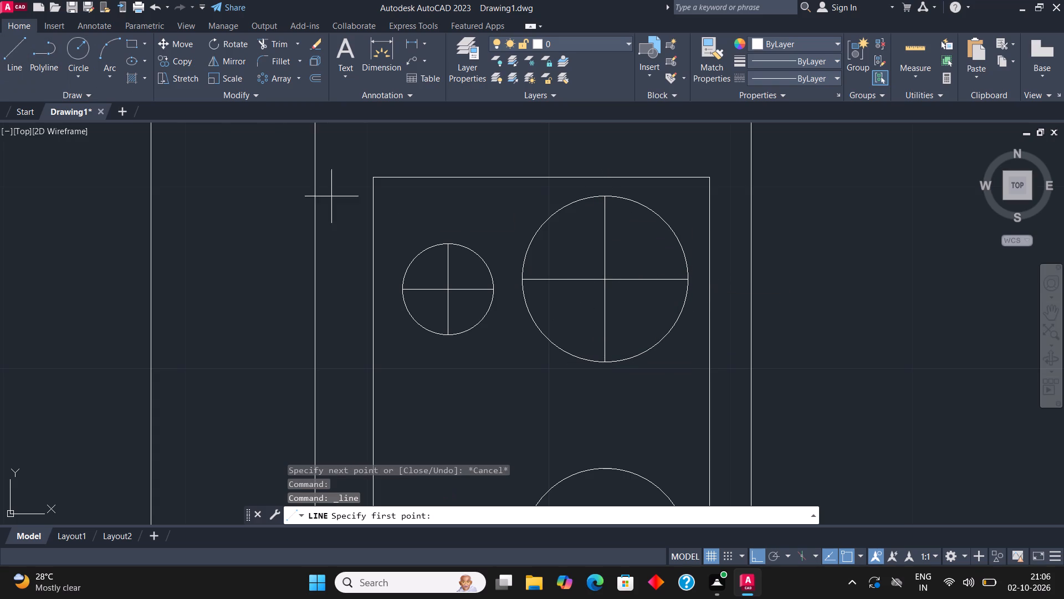
pyautogui.scroll(-3, 580, 222)
pyautogui.scroll(2, 533, 317)
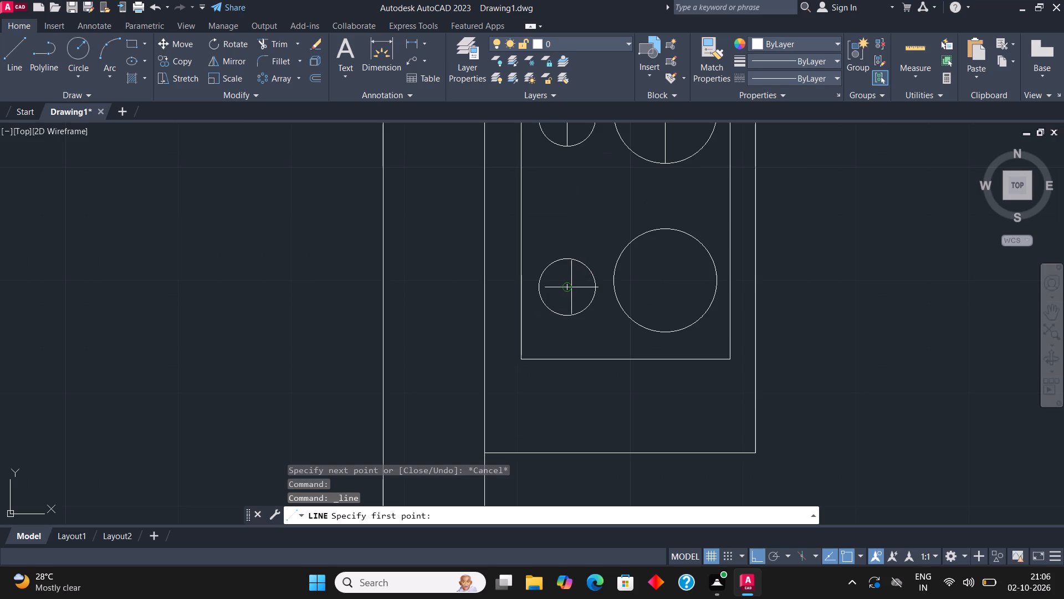
pyautogui.click(571, 290)
pyautogui.click(572, 260)
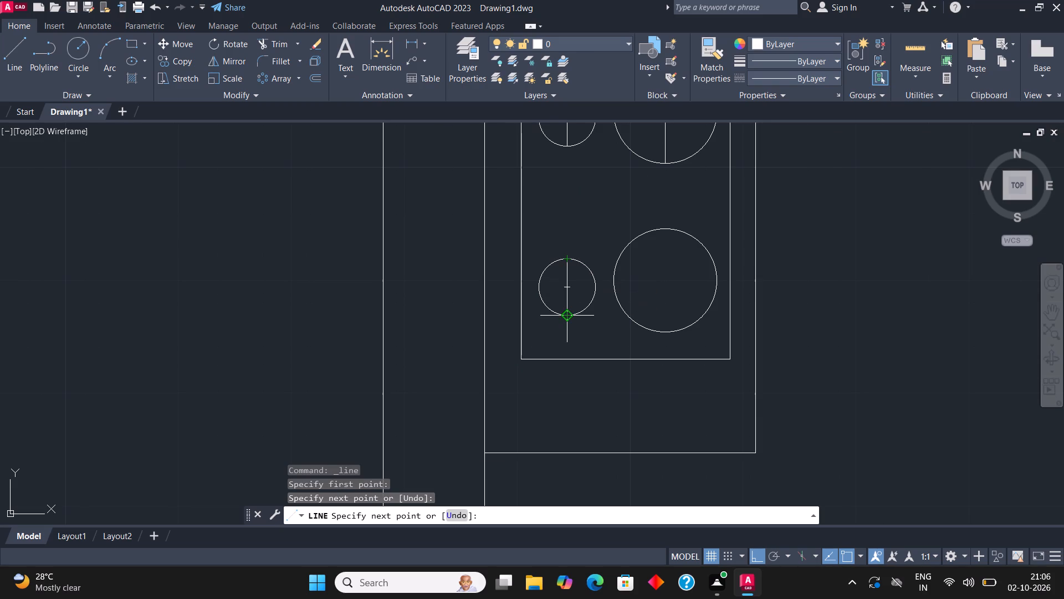
pyautogui.click(570, 313)
pyautogui.click(568, 290)
pyautogui.click(545, 287)
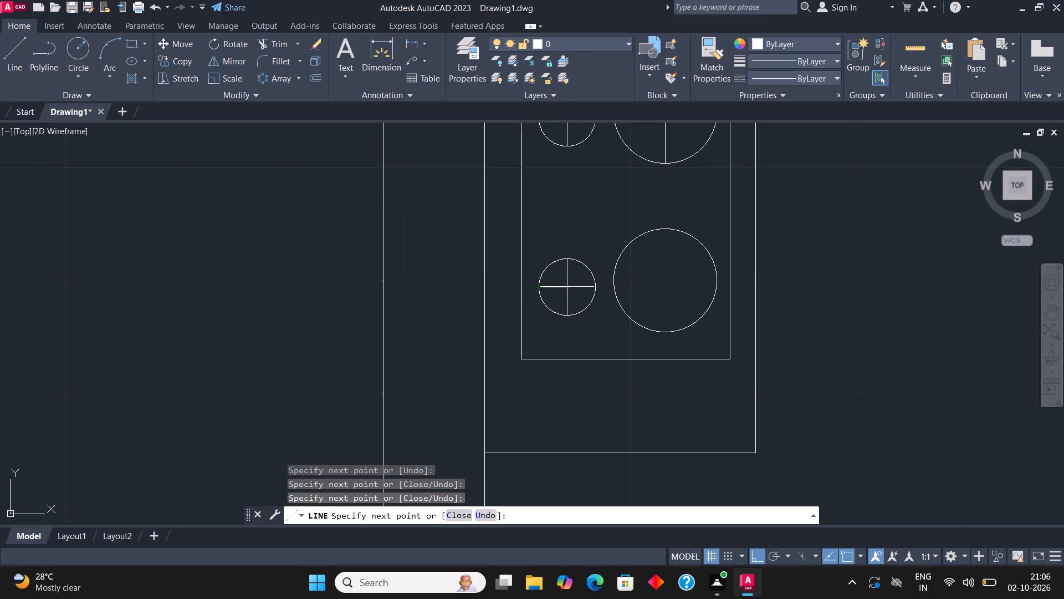
pyautogui.click(595, 286)
# Draw crossing vertical and horizontal diameter lines through the centre of the lower large burner circle.
pyautogui.click(22, 43)
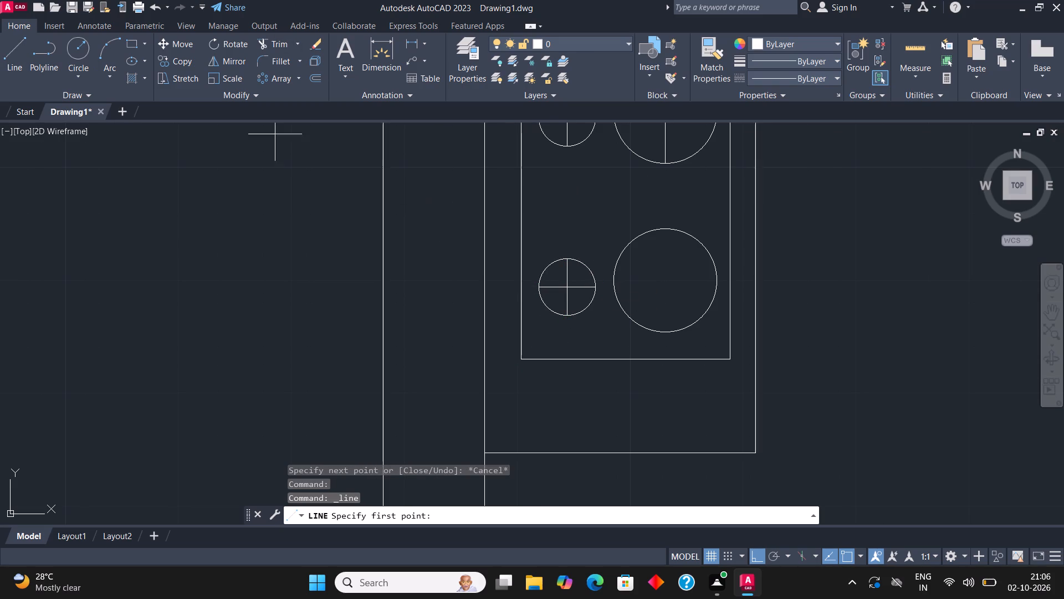
pyautogui.click(668, 279)
pyautogui.click(663, 226)
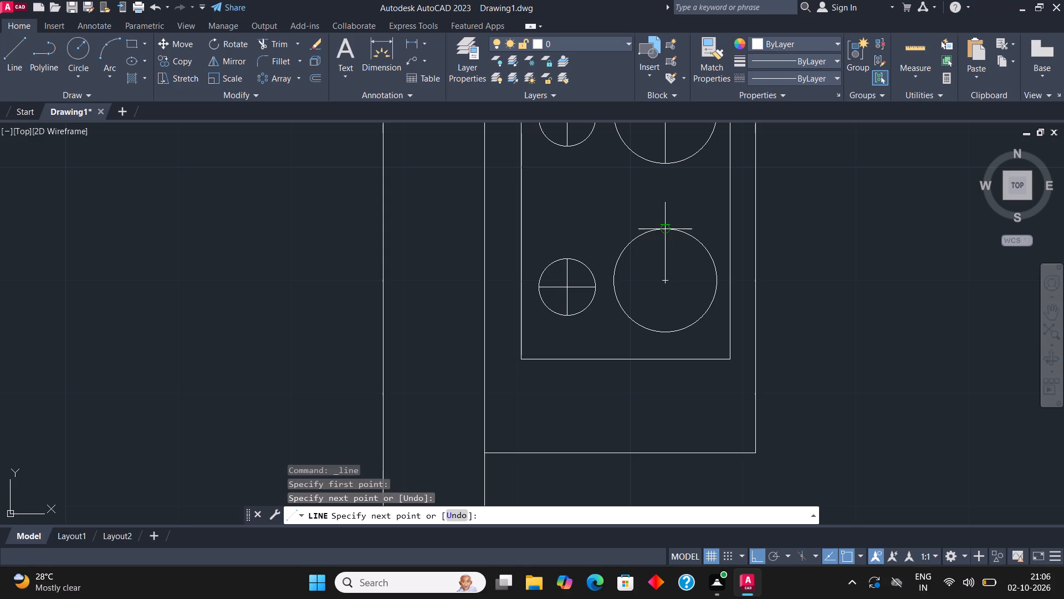
pyautogui.click(667, 330)
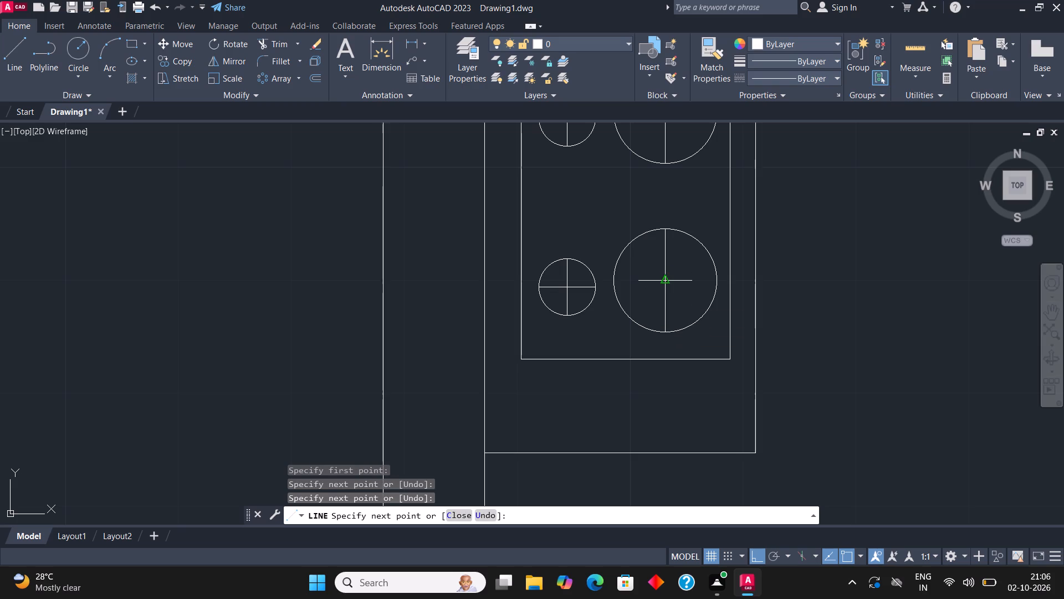
pyautogui.click(667, 280)
pyautogui.click(611, 282)
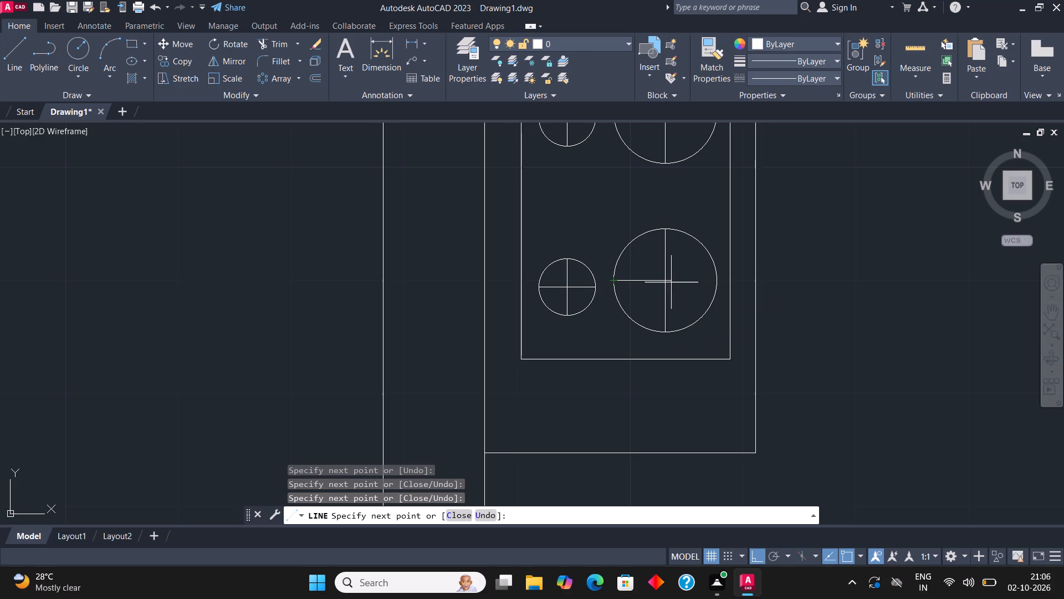
pyautogui.click(715, 282)
pyautogui.press('Escape')
# Draw a tall narrow rectangle along the upper middle room's left wall, starting from the room's top left inner corner.
pyautogui.scroll(-2, 556, 349)
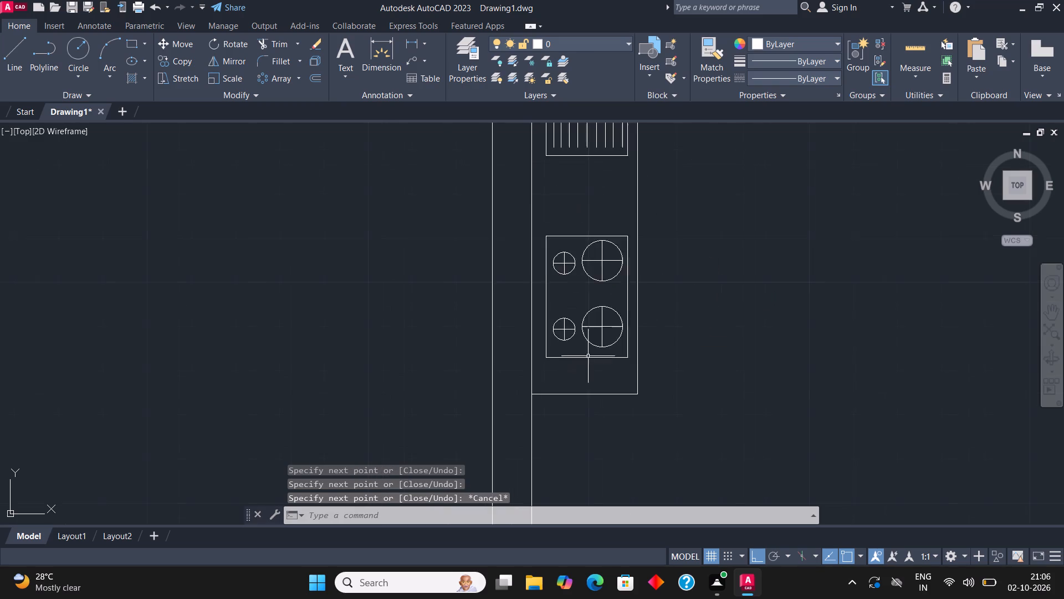
pyautogui.scroll(-1, 593, 355)
pyautogui.moveTo(615, 337); pyautogui.dragTo(589, 280, button='middle')
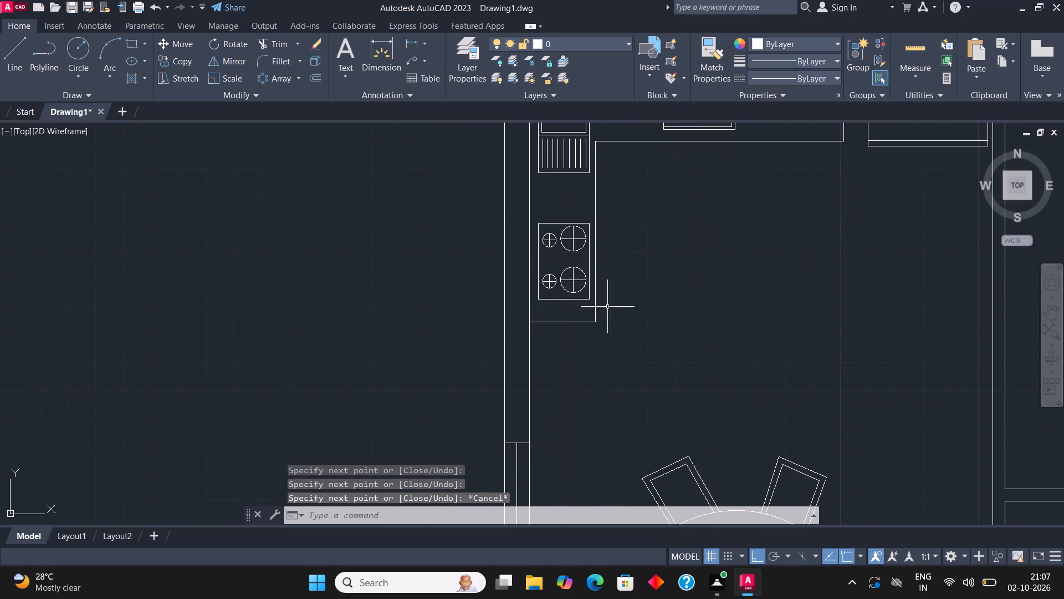
pyautogui.moveTo(667, 297); pyautogui.dragTo(486, 341, button='middle')
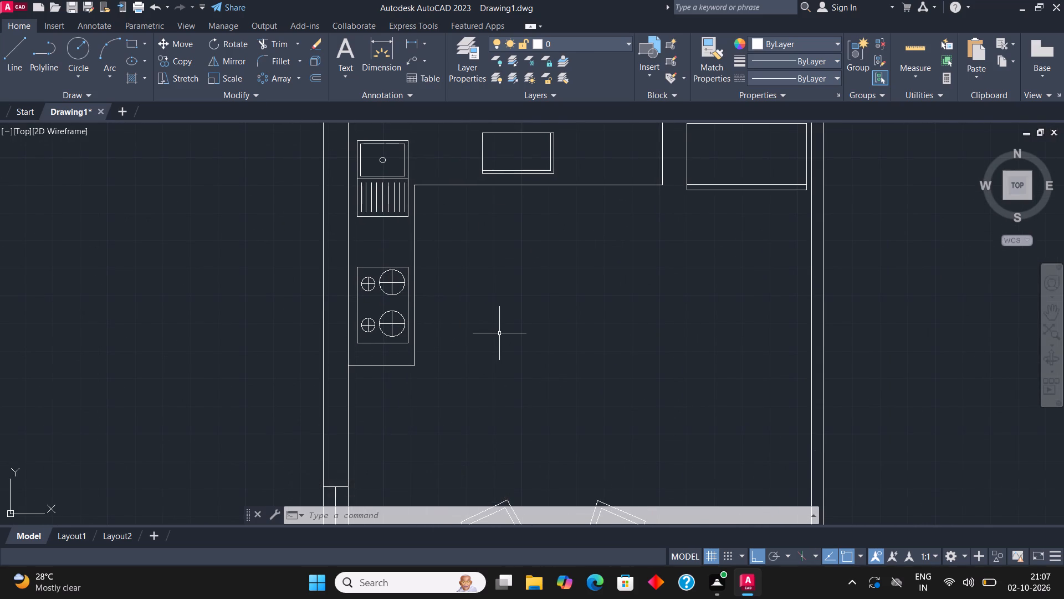
pyautogui.scroll(-4, 521, 338)
pyautogui.moveTo(642, 309); pyautogui.dragTo(586, 352, button='middle')
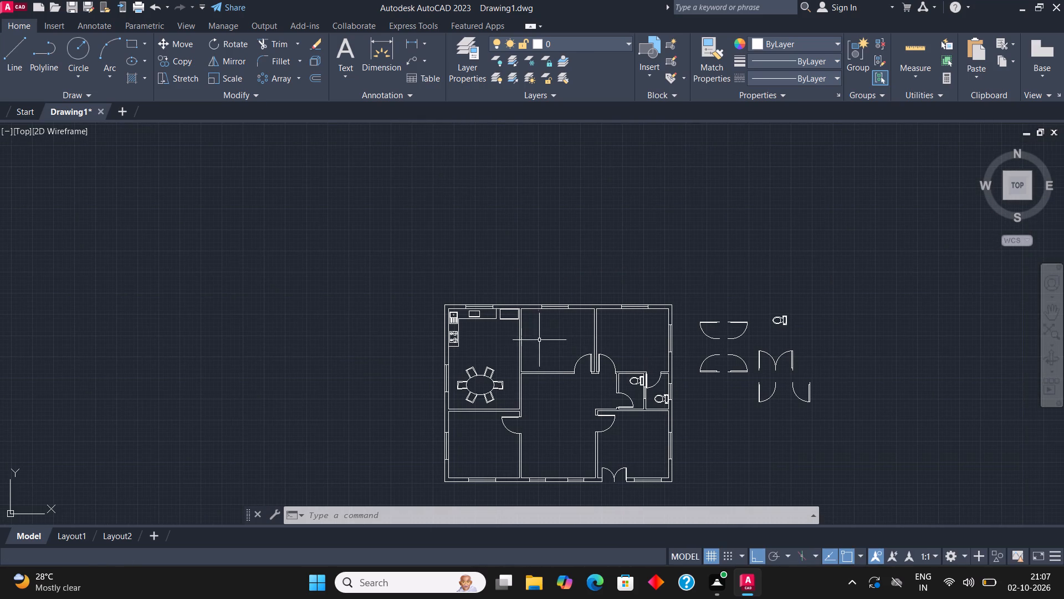
pyautogui.scroll(3, 540, 322)
pyautogui.moveTo(652, 354); pyautogui.dragTo(592, 309, button='middle')
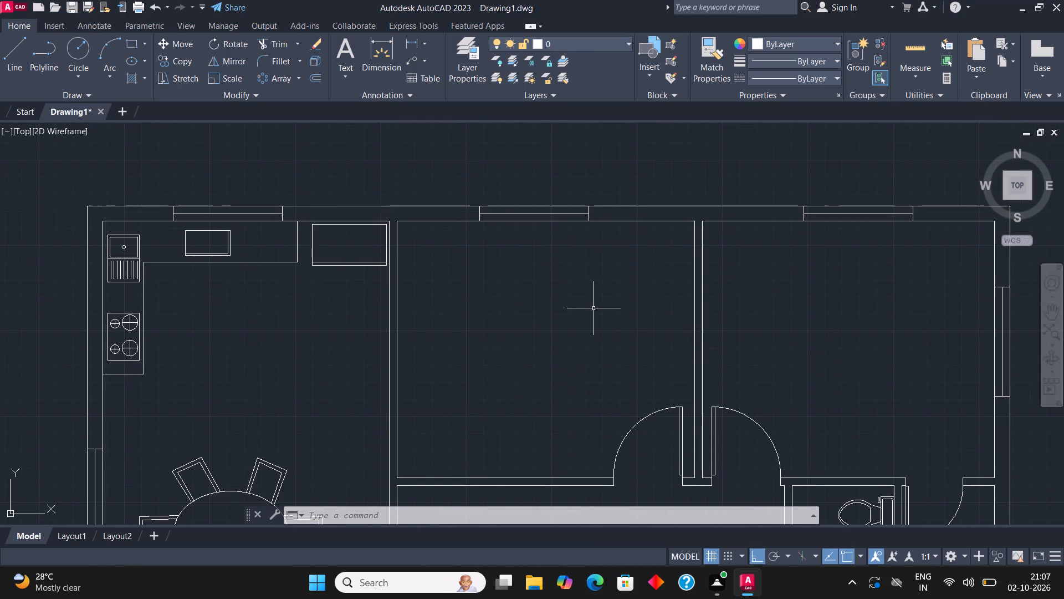
pyautogui.middleClick(594, 309)
pyautogui.click(130, 44)
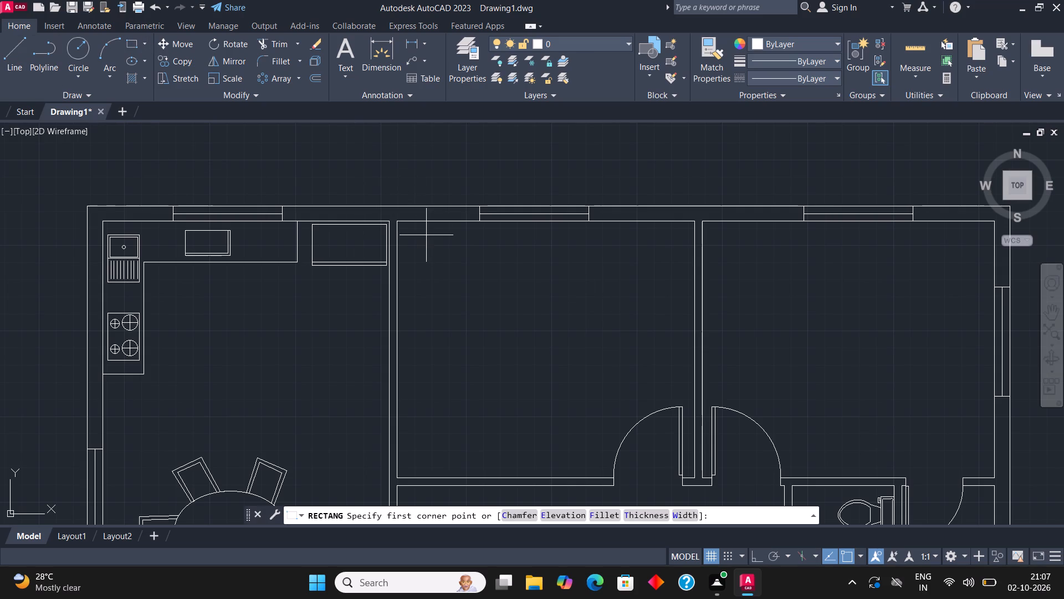
pyautogui.click(400, 224)
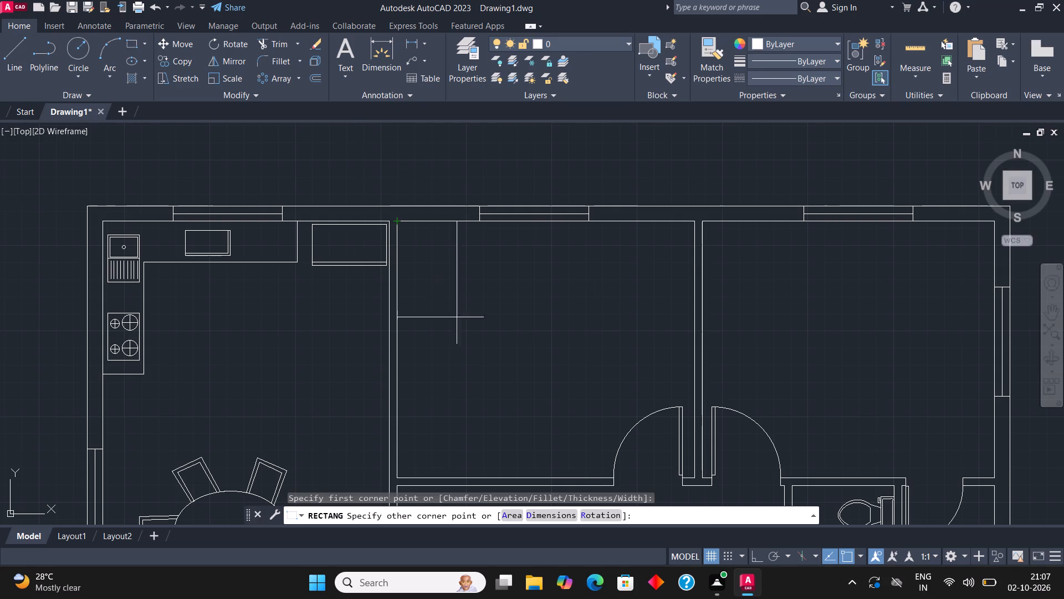
pyautogui.click(449, 399)
# Offset the tall narrow rectangle inward by 1".
pyautogui.click(452, 377)
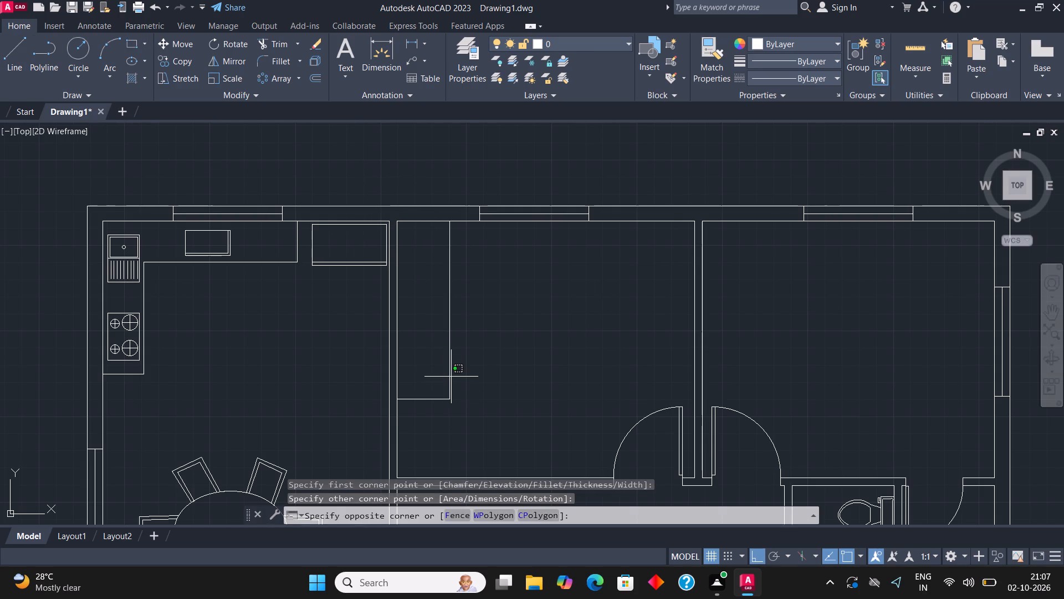
pyautogui.click(443, 364)
pyautogui.click(315, 73)
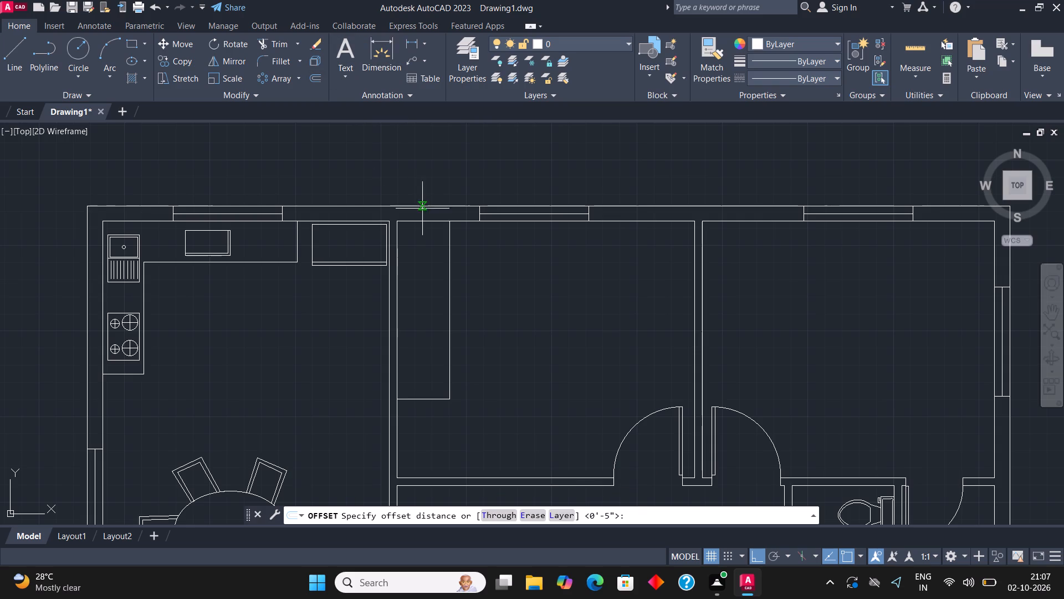
pyautogui.click(415, 222)
pyautogui.write('1"')
pyautogui.press('Return')
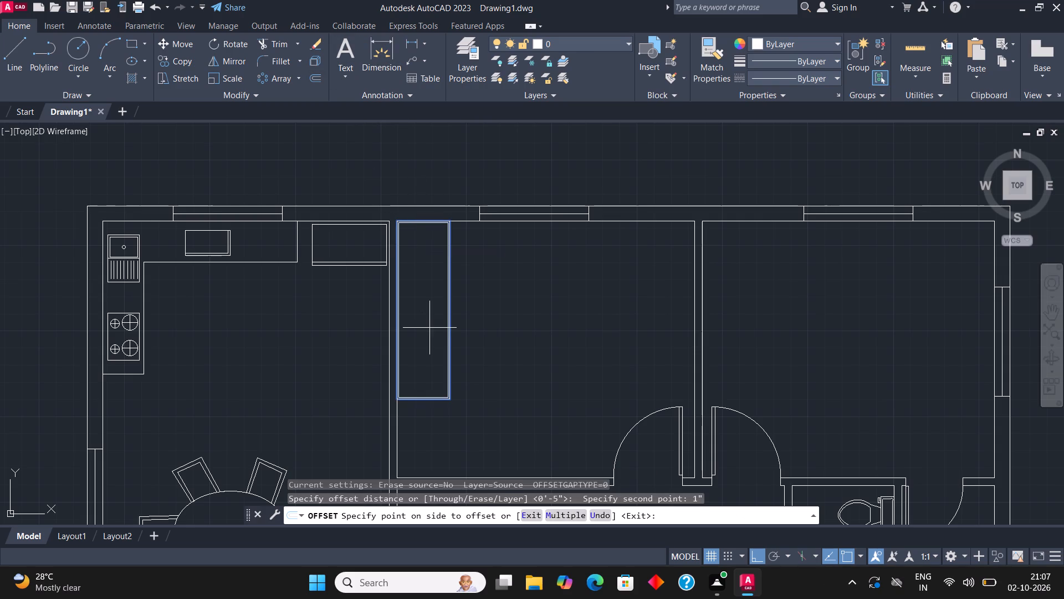
pyautogui.click(429, 328)
pyautogui.press('Escape')
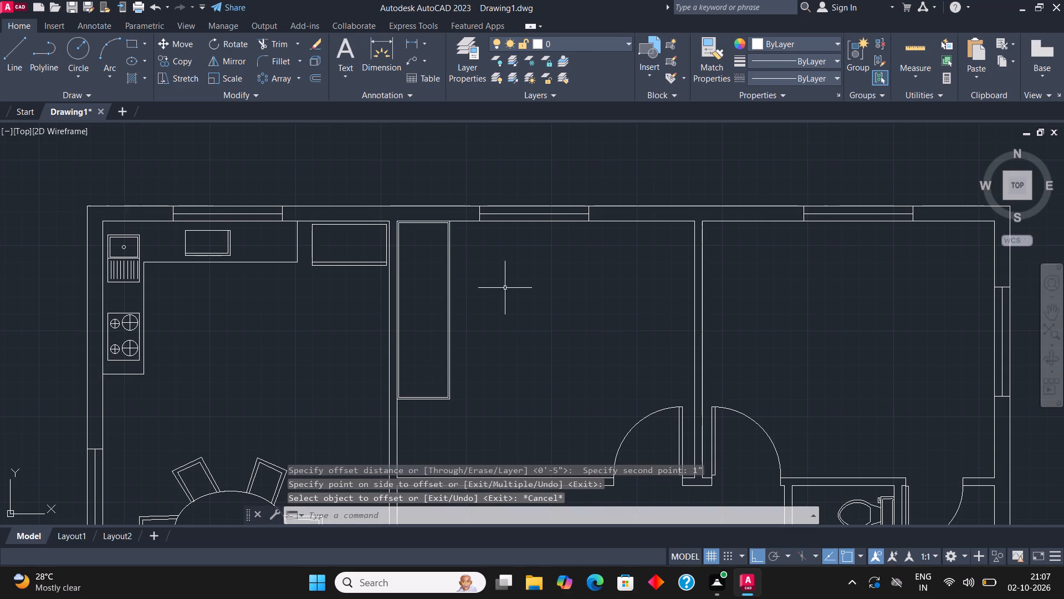
# Draw a large, nearly square rectangle against the upper middle room's top wall, starting just beneath the window's left end.
pyautogui.click(125, 47)
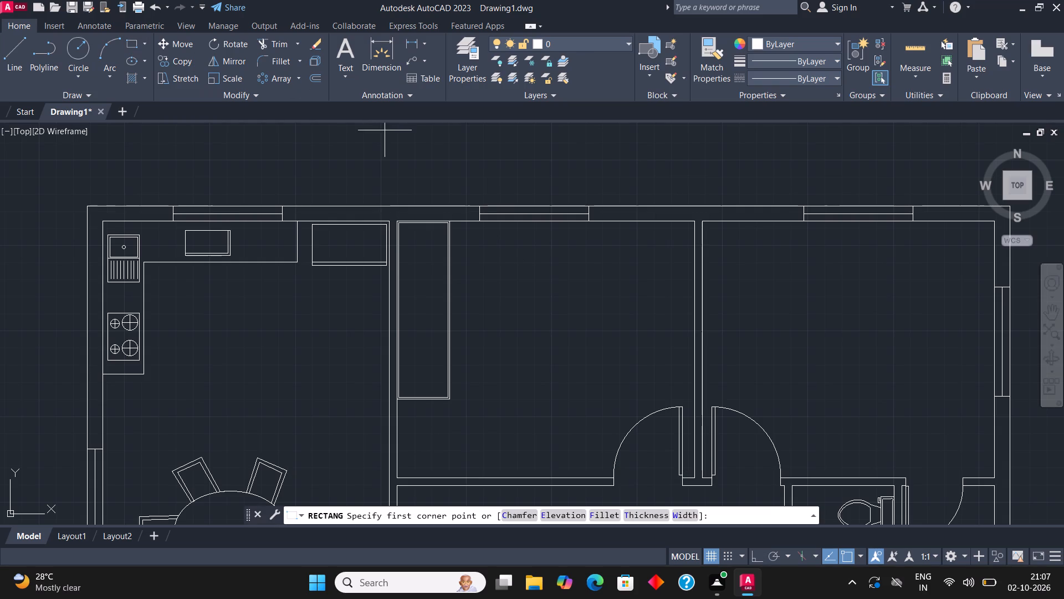
pyautogui.click(489, 226)
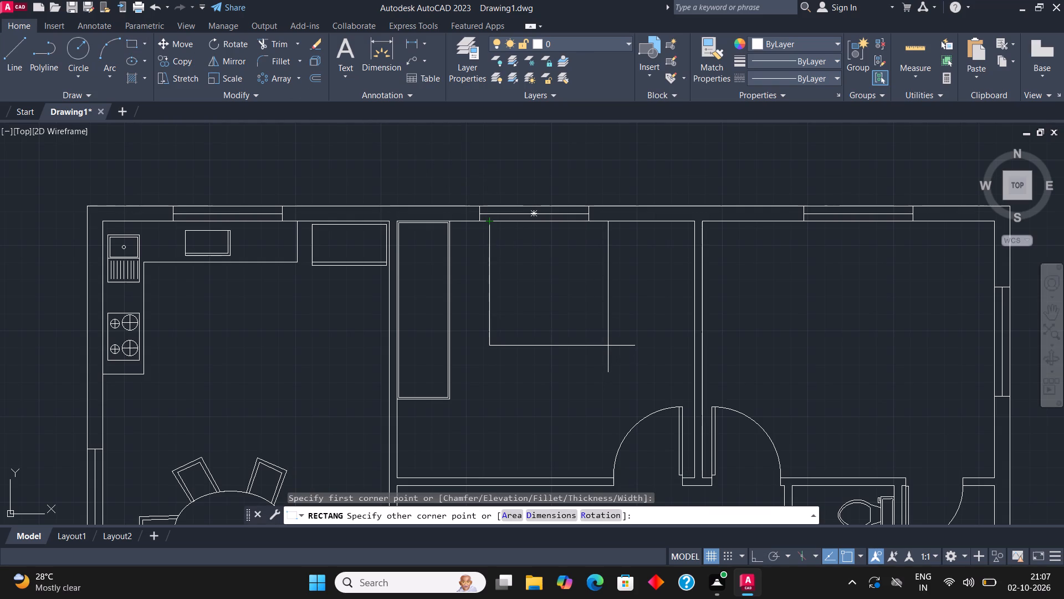
pyautogui.click(608, 346)
# Draw a smaller wide rectangle just below the large rectangle in the upper middle room, leaving a narrow gap.
pyautogui.moveTo(686, 262); pyautogui.dragTo(638, 267, button='middle')
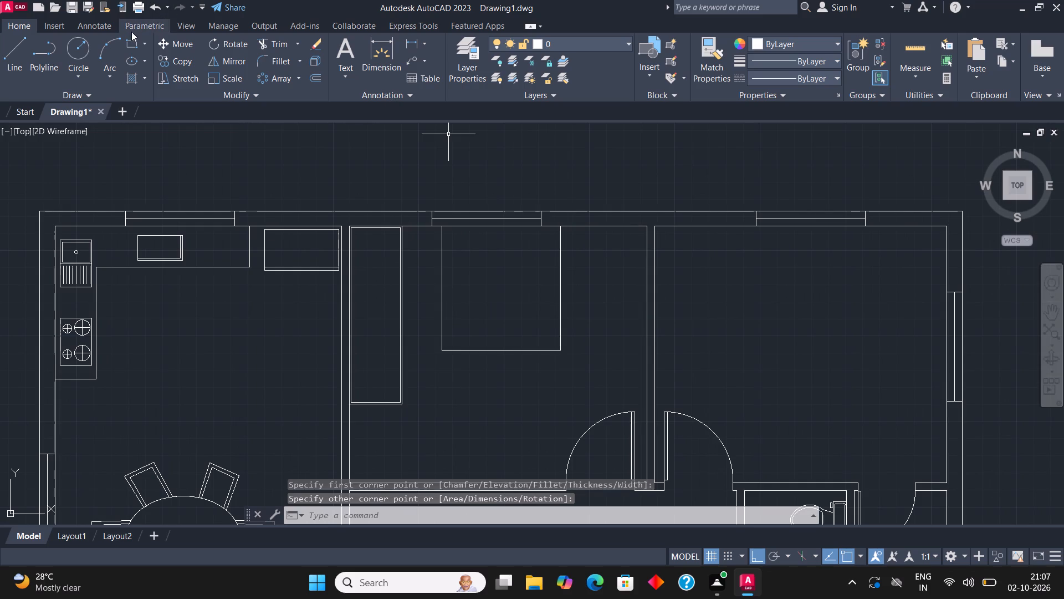
pyautogui.click(134, 40)
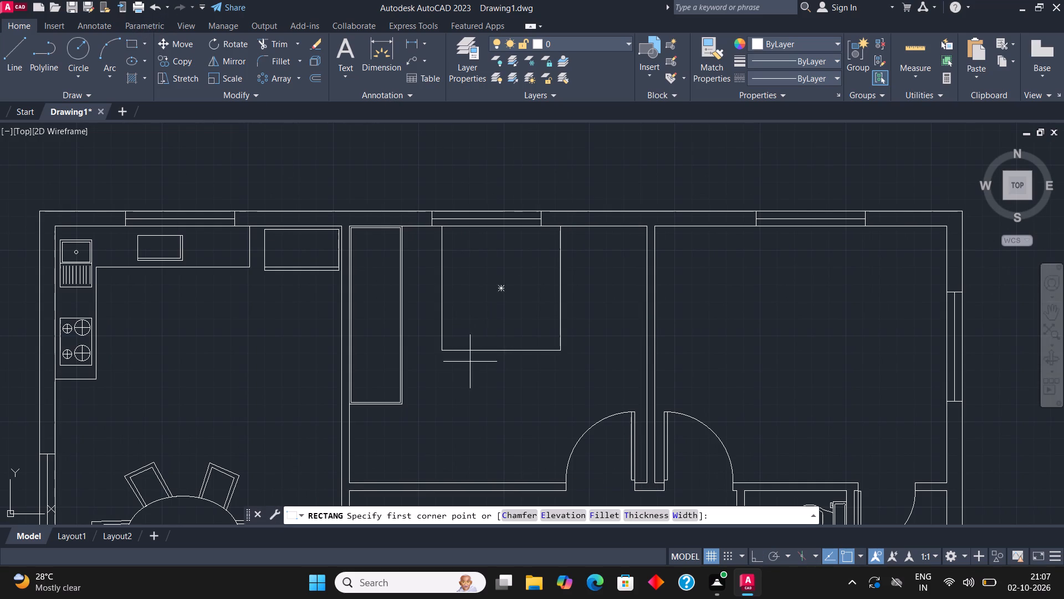
pyautogui.scroll(2, 483, 373)
pyautogui.click(438, 326)
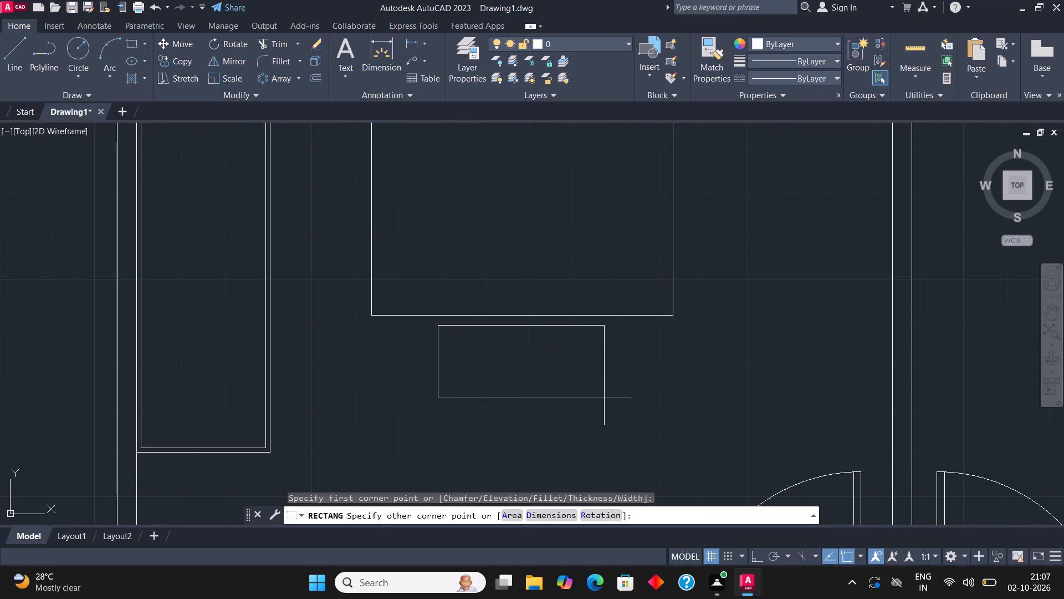
pyautogui.click(621, 410)
# Draw a small side-table rectangle against the top wall, just right of the large rectangle.
pyautogui.scroll(-1, 620, 410)
pyautogui.moveTo(659, 208); pyautogui.dragTo(607, 334, button='middle')
pyautogui.click(127, 50)
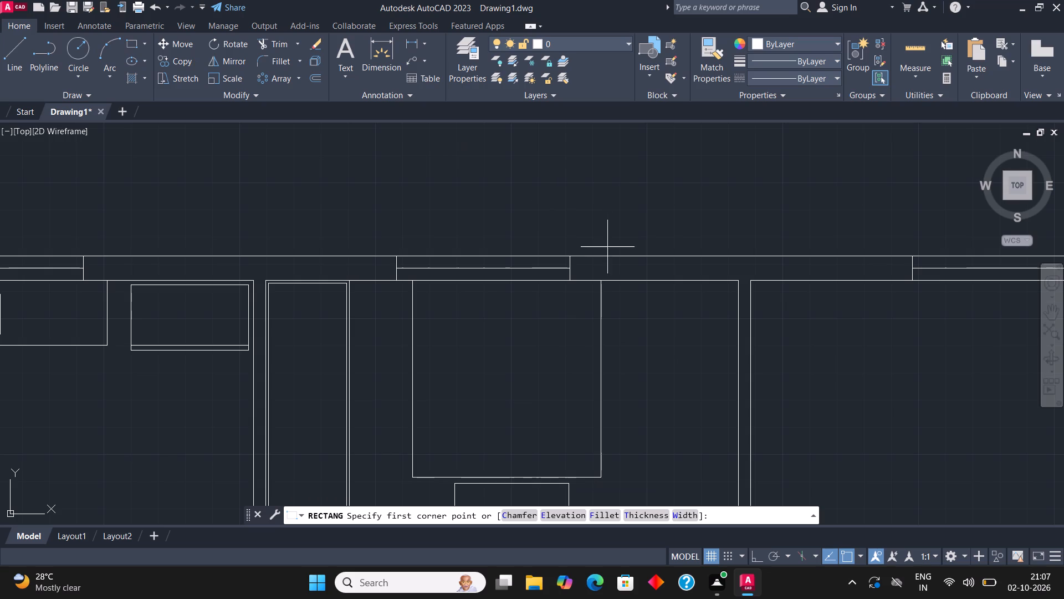
pyautogui.scroll(1, 611, 283)
pyautogui.click(614, 281)
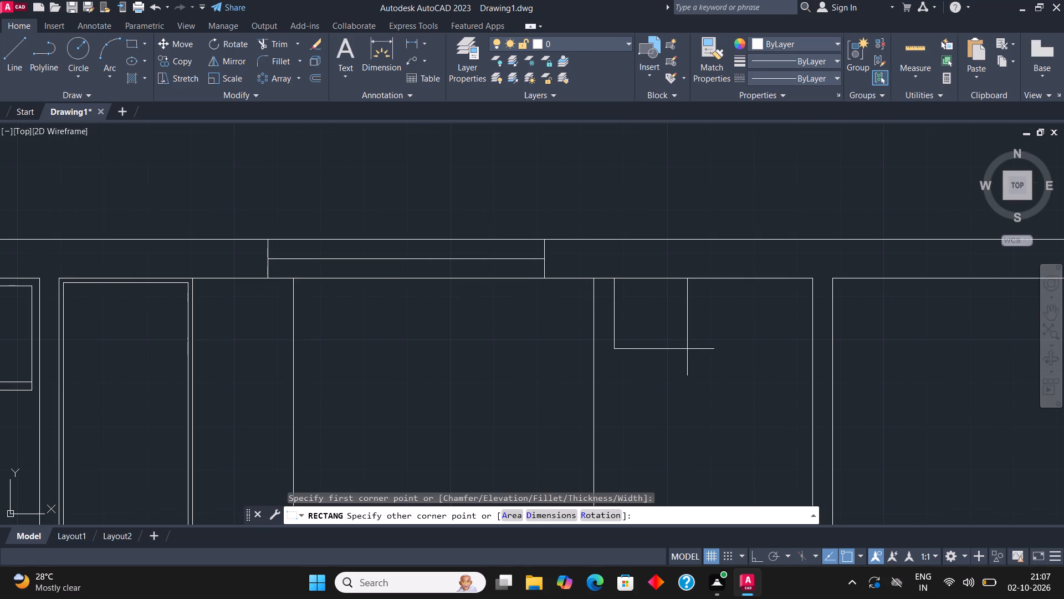
pyautogui.click(701, 351)
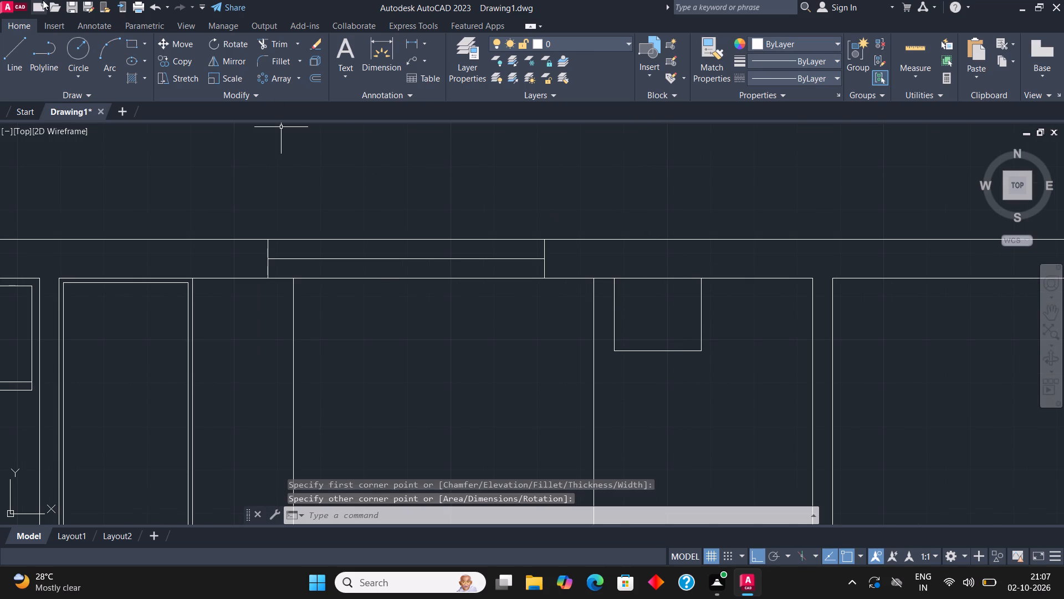
# Draw a circle of about 5" radius centred in the small side-table rectangle.
pyautogui.click(79, 46)
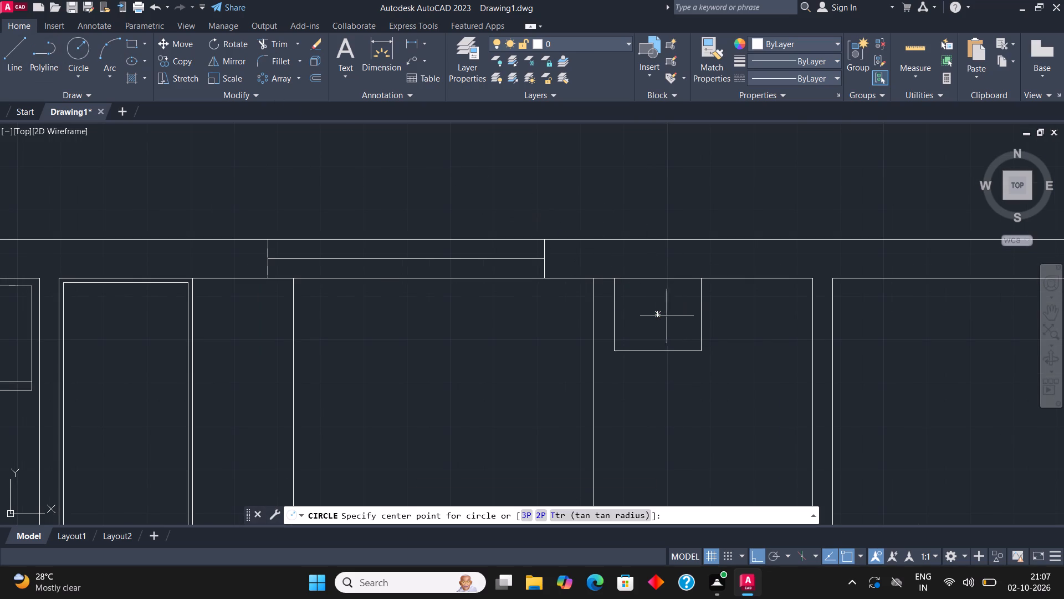
pyautogui.click(658, 312)
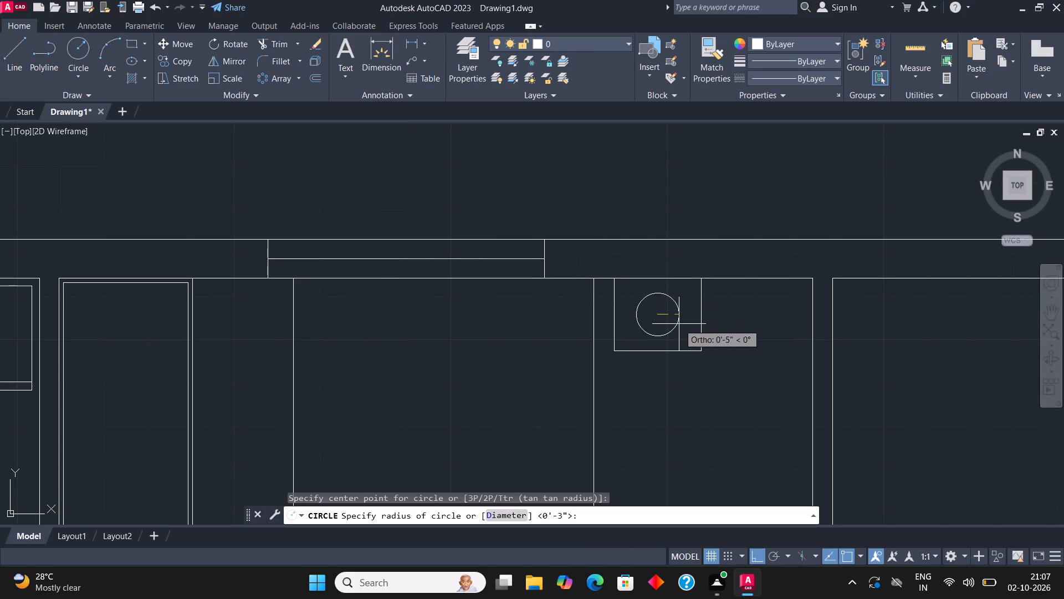
pyautogui.click(681, 324)
# Draw a much smaller circle concentric with the existing circle in the side-table rectangle.
pyautogui.click(85, 49)
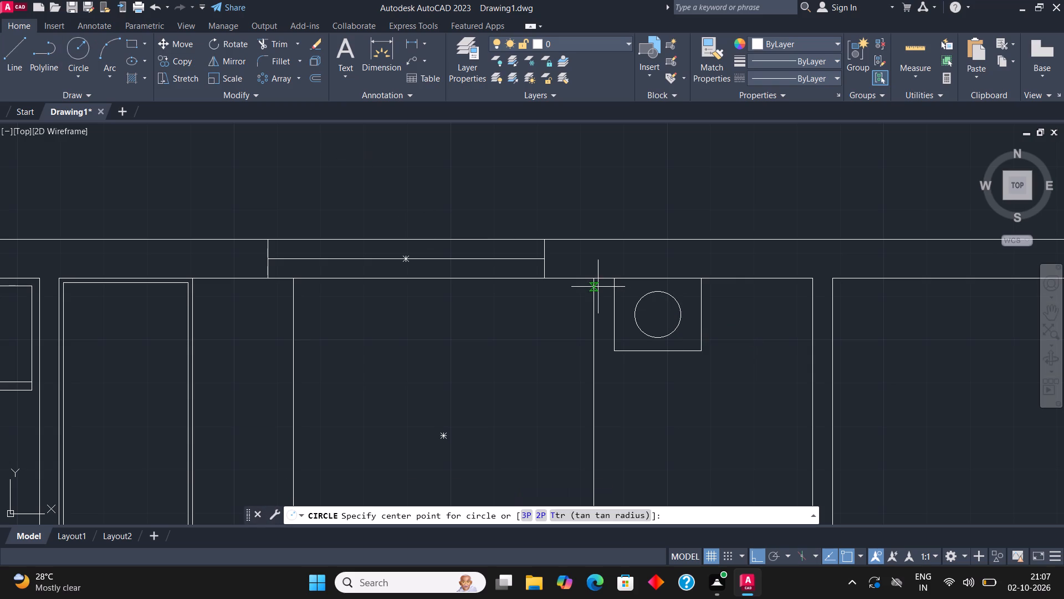
pyautogui.click(659, 314)
pyautogui.click(664, 318)
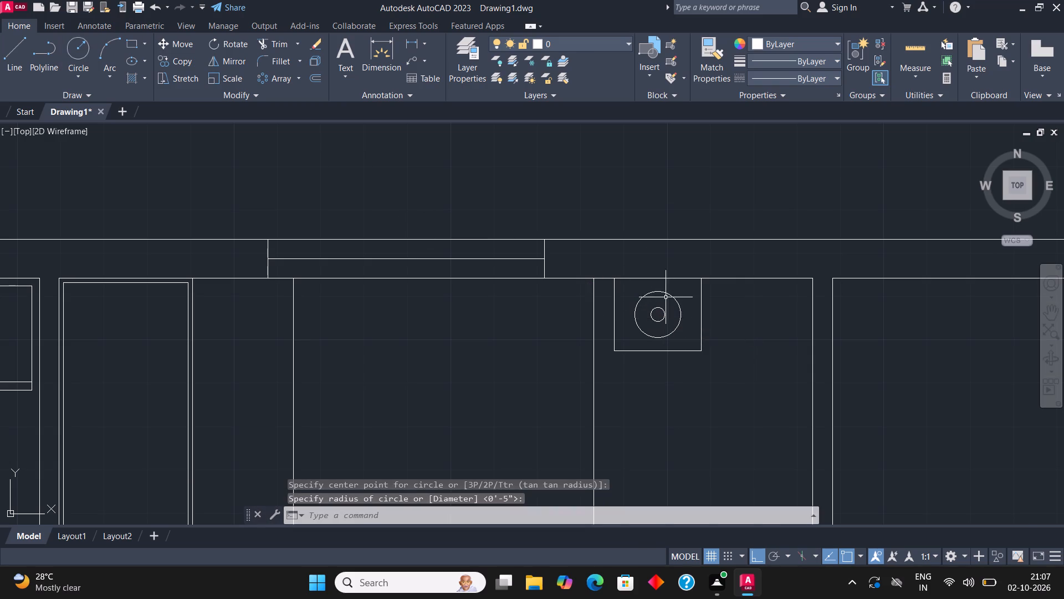
pyautogui.scroll(-2, 678, 200)
pyautogui.moveTo(687, 294); pyautogui.dragTo(666, 317, button='middle')
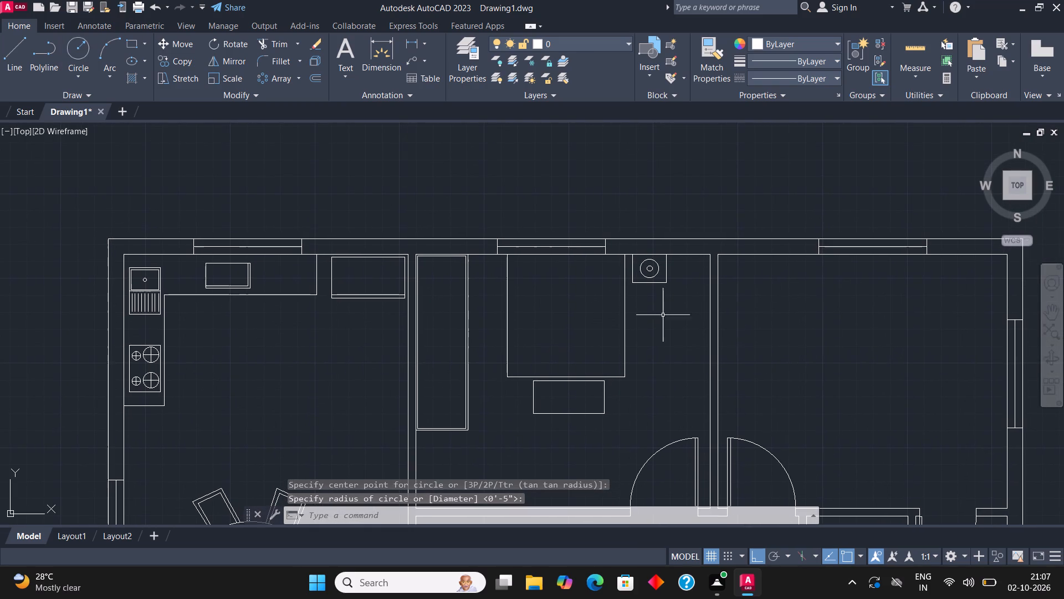
# Draw a horizontal line across the full width of the large rectangle, a short distance below the top wall.
pyautogui.click(9, 55)
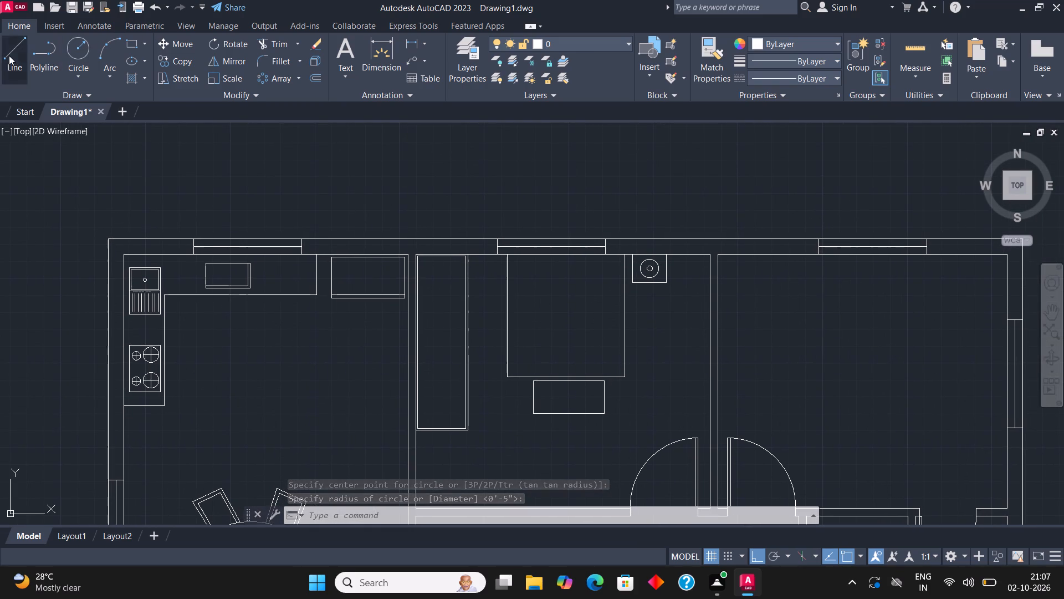
pyautogui.click(504, 280)
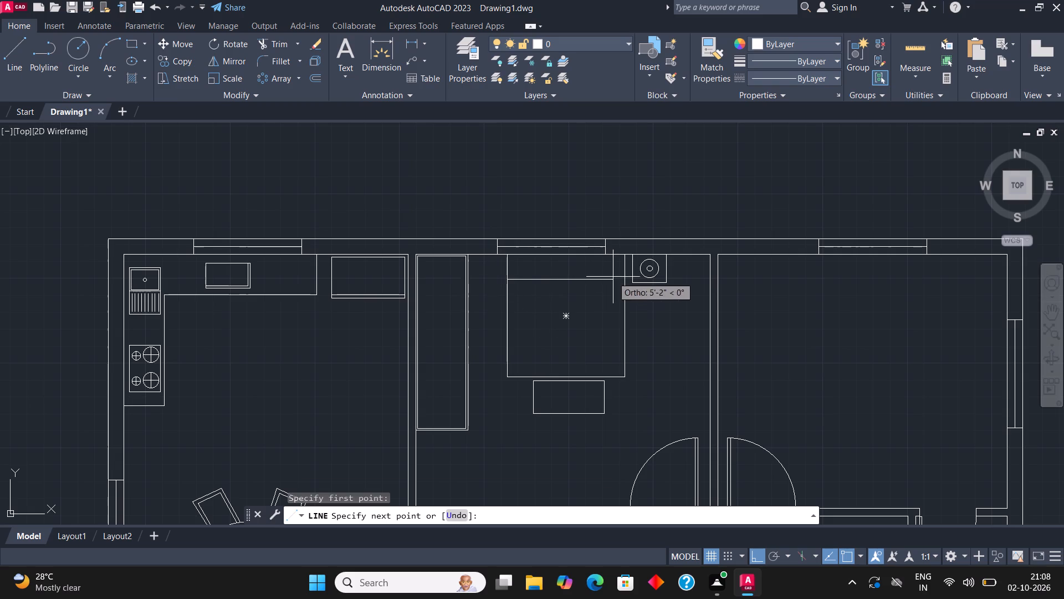
pyautogui.click(628, 280)
pyautogui.press('Escape')
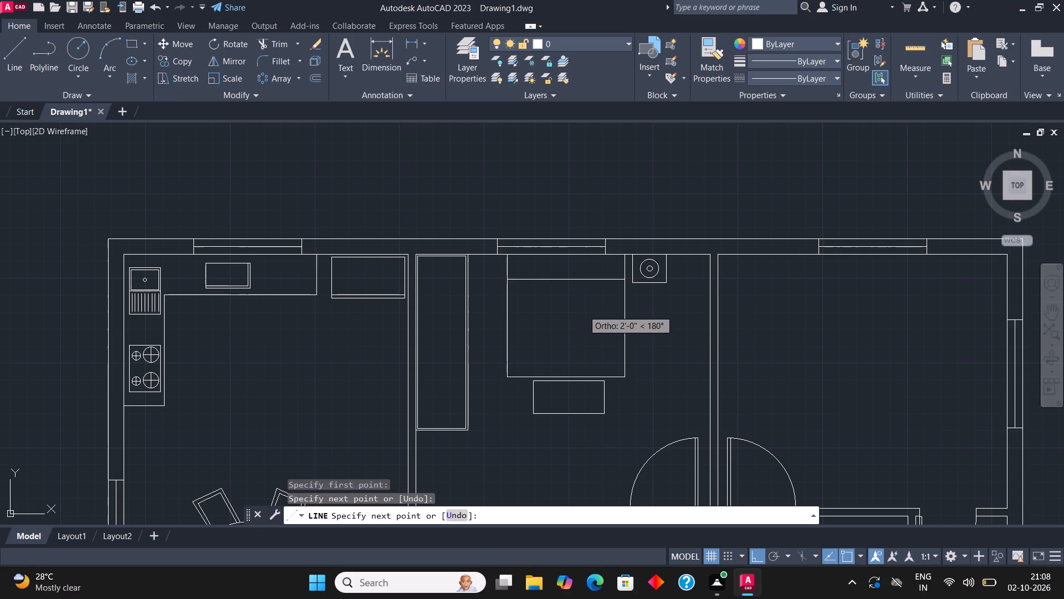
pyautogui.moveTo(570, 271); pyautogui.dragTo(559, 271, button='middle')
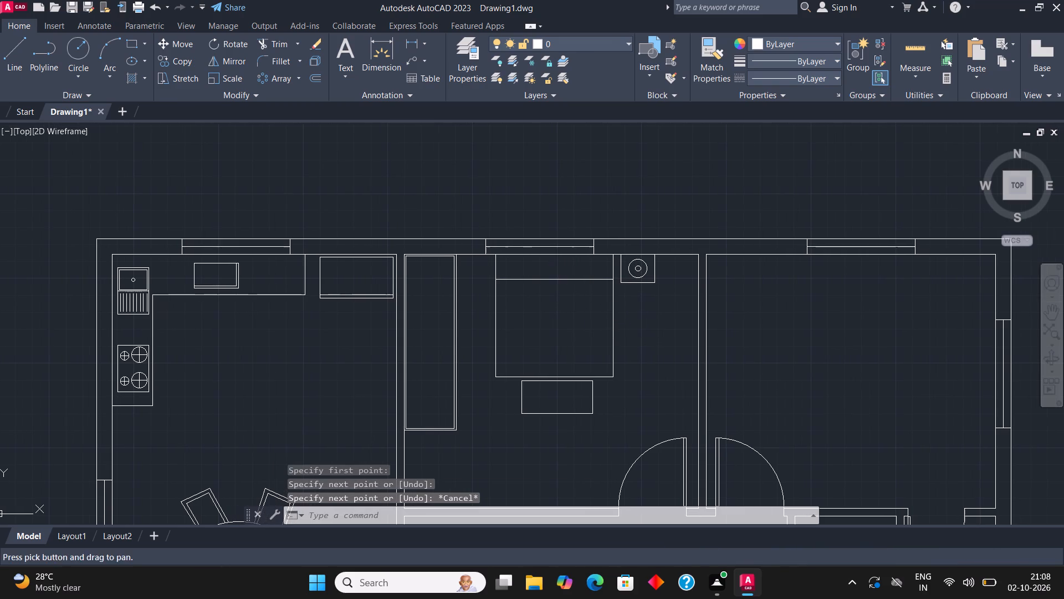
# Copy the horizontal line seven times downward at close, roughly even spacing within the large rectangle.
pyautogui.scroll(1, 551, 285)
pyautogui.click(547, 276)
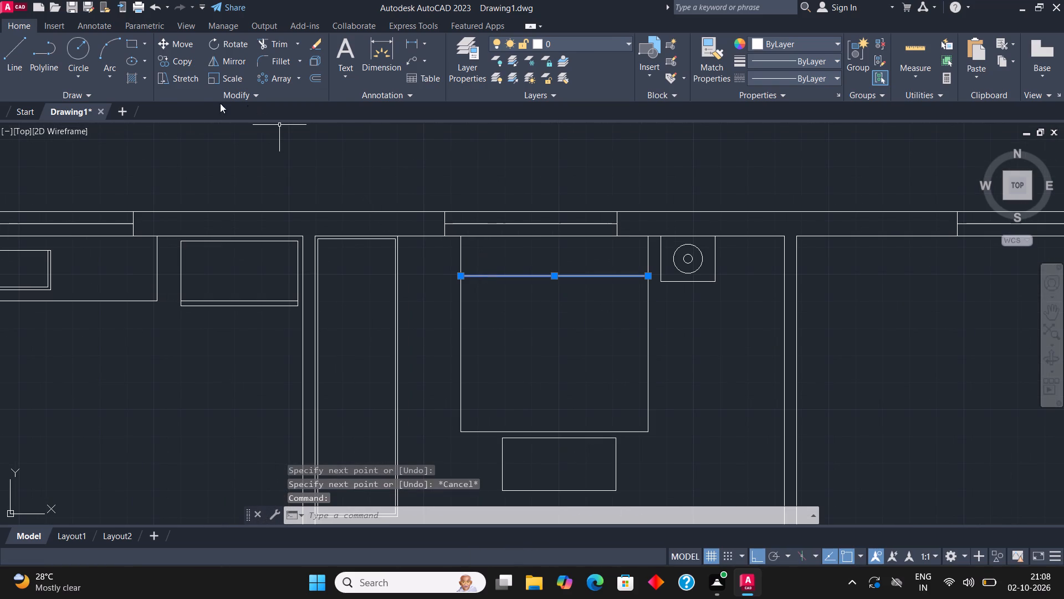
pyautogui.click(178, 58)
pyautogui.scroll(3, 461, 276)
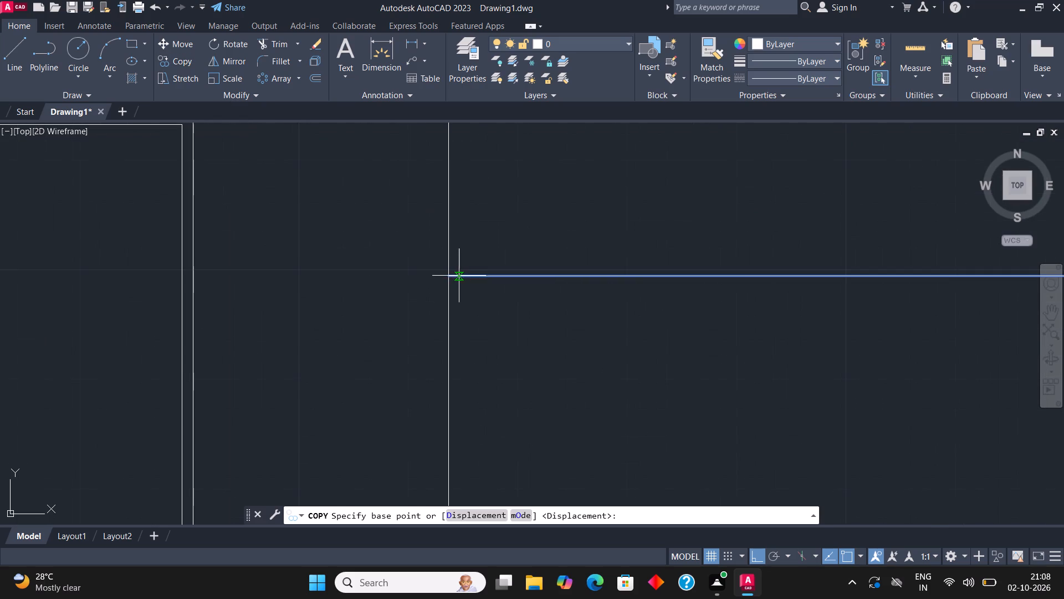
pyautogui.click(451, 273)
pyautogui.click(451, 290)
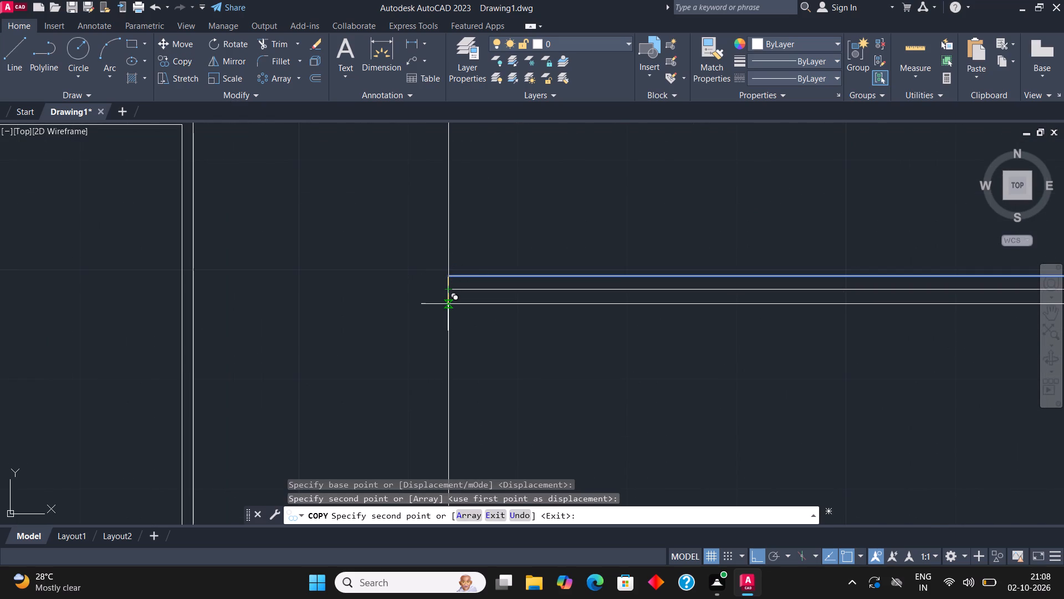
pyautogui.click(448, 304)
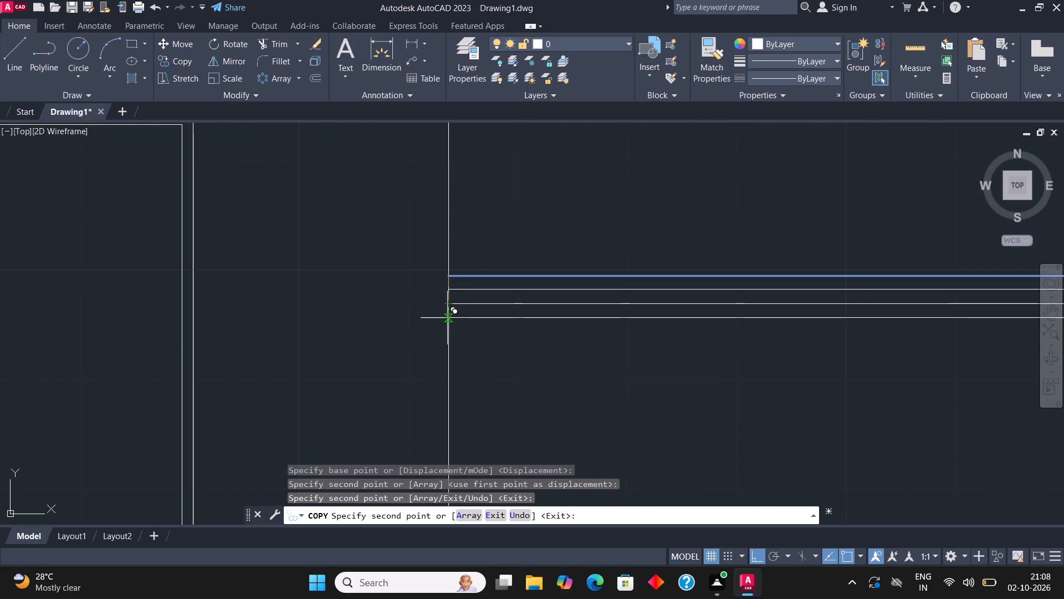
pyautogui.click(447, 318)
pyautogui.click(451, 332)
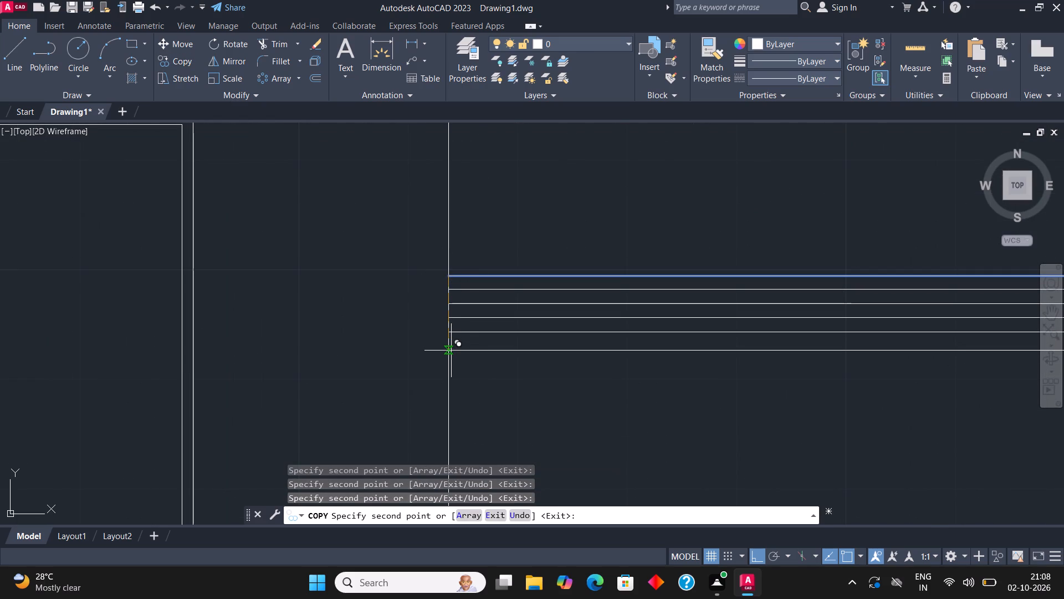
pyautogui.click(451, 344)
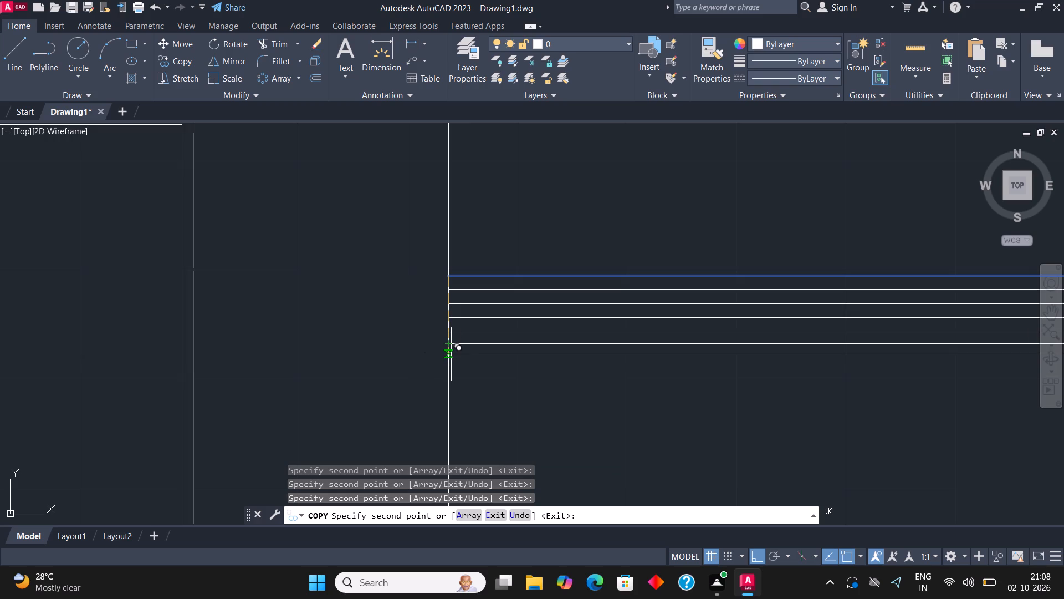
pyautogui.click(452, 354)
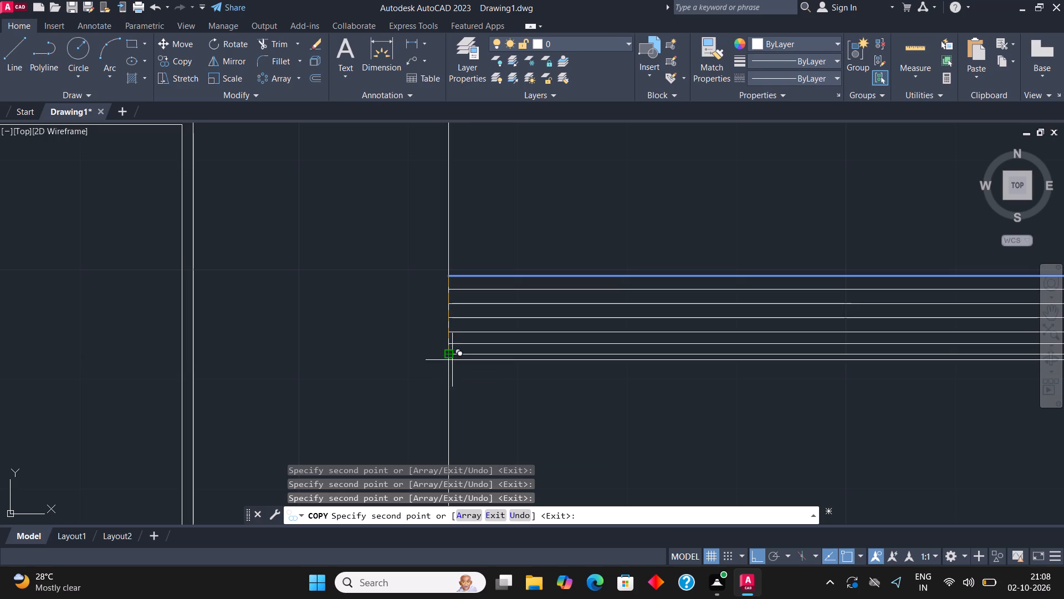
pyautogui.click(452, 368)
pyautogui.scroll(-3, 446, 313)
pyautogui.press('Escape')
pyautogui.moveTo(482, 318); pyautogui.dragTo(485, 315, button='middle')
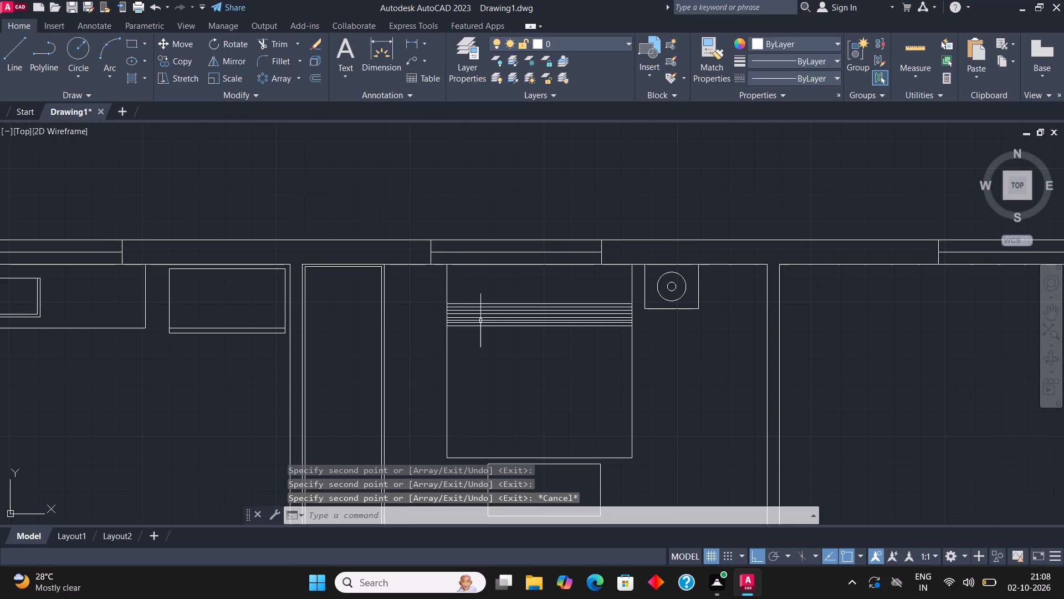
# Delete the two lowest of the closely spaced horizontal lines in the large rectangle.
pyautogui.moveTo(485, 315); pyautogui.dragTo(502, 304, button='middle')
pyautogui.scroll(1, 523, 301)
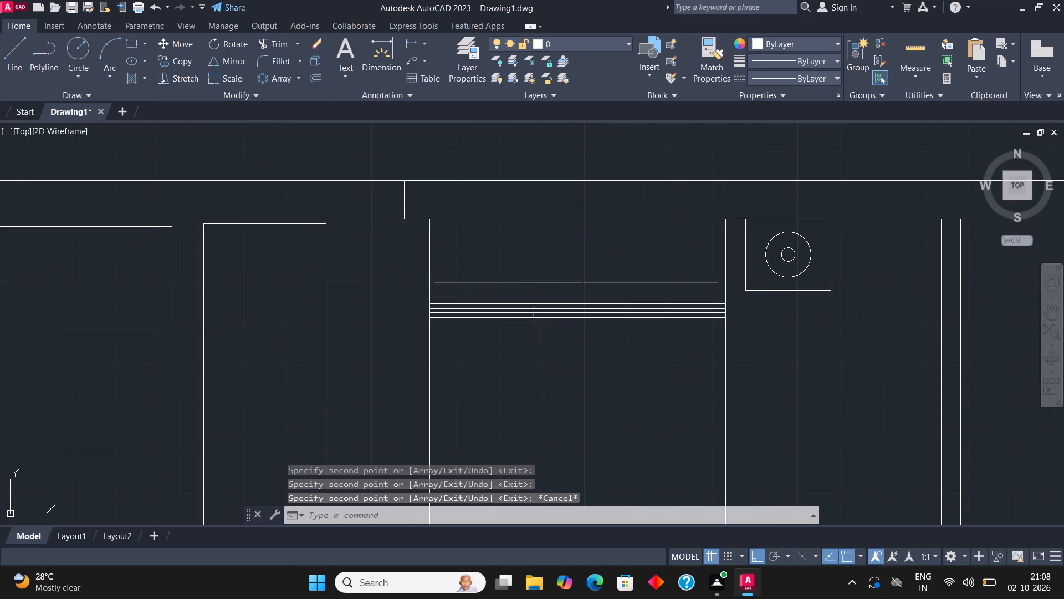
pyautogui.click(534, 319)
pyautogui.press('Delete')
pyautogui.click(532, 317)
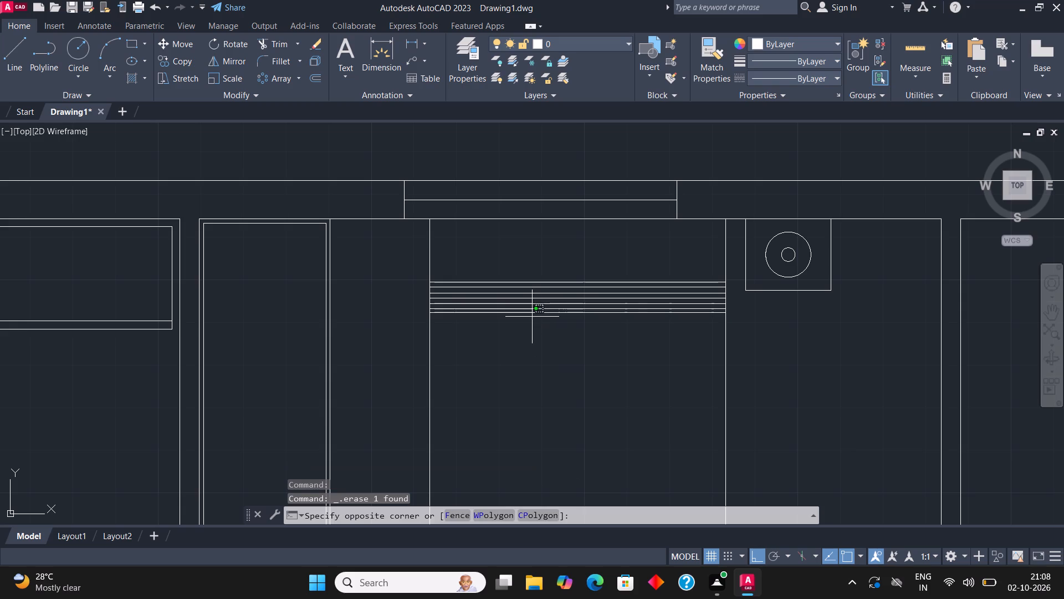
pyautogui.click(527, 312)
pyautogui.press('Delete')
# Draw a small square inside the large rectangle, below the band of horizontal lines and left of centre.
pyautogui.moveTo(560, 309); pyautogui.dragTo(524, 306, button='middle')
pyautogui.click(136, 44)
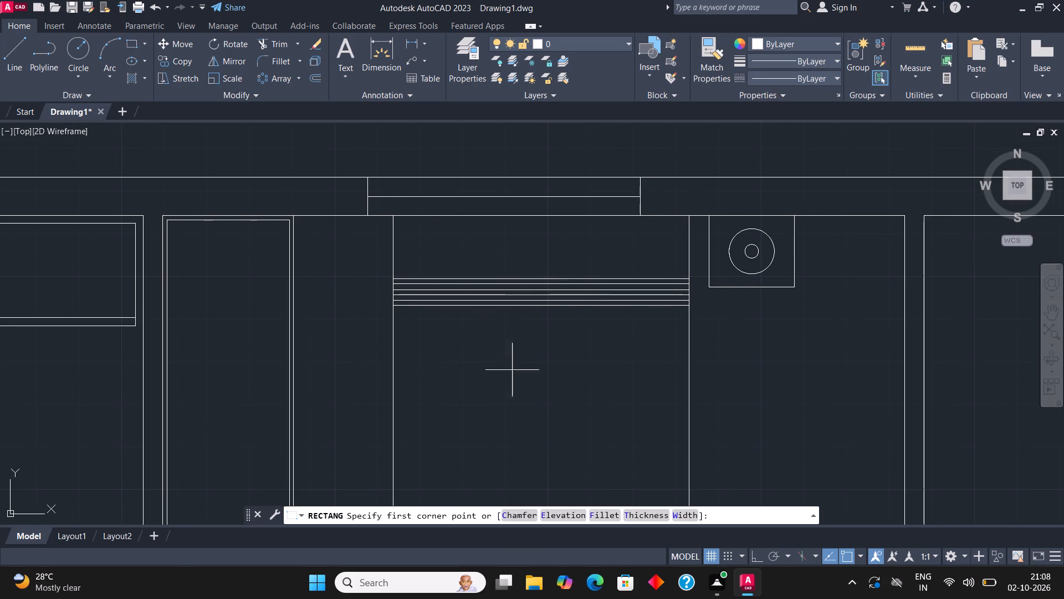
pyautogui.click(465, 418)
pyautogui.click(507, 376)
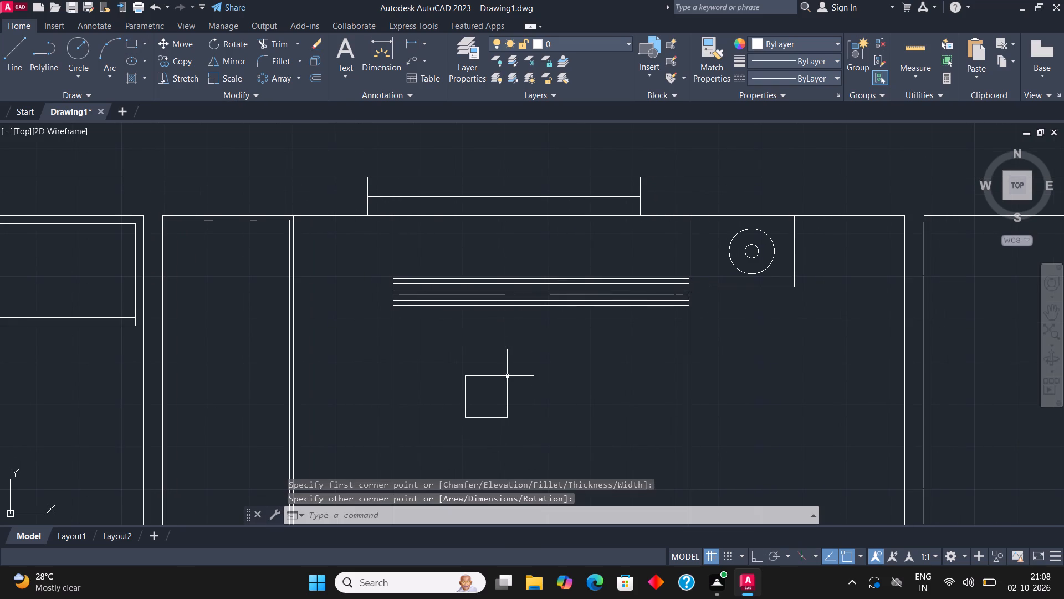
pyautogui.press('Escape')
# Rotate the small square about its centre, with Ortho off, so it stands on its corner as a diamond.
pyautogui.click(491, 381)
pyautogui.click(470, 367)
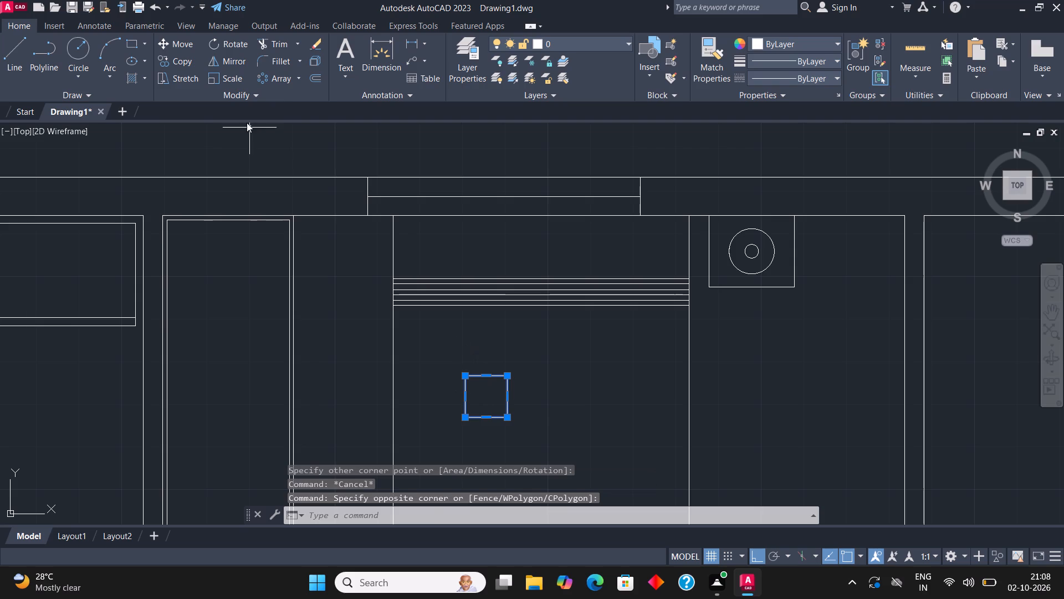
pyautogui.click(243, 42)
pyautogui.click(488, 402)
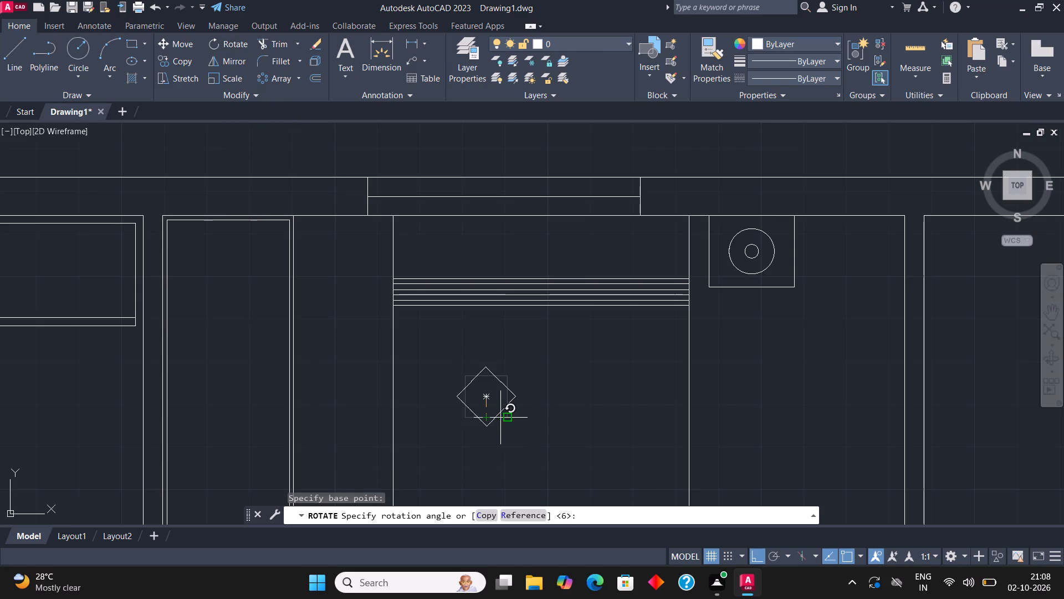
pyautogui.press('F8')
pyautogui.click(513, 417)
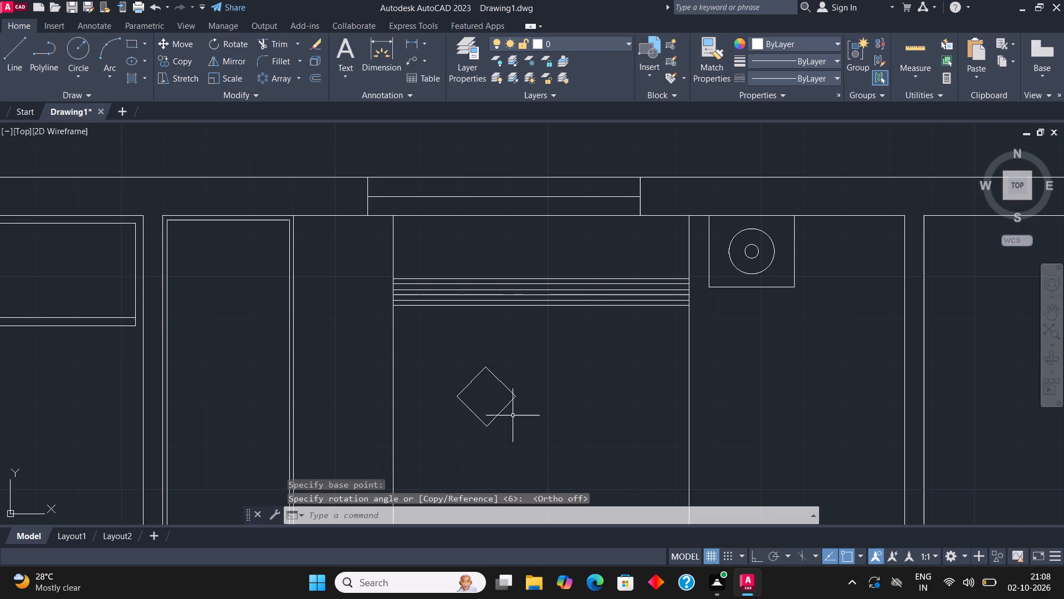
# Copy the diamond three times in an overlapping row across the band of horizontal lines, with the middle copy slightly higher.
pyautogui.moveTo(525, 395); pyautogui.dragTo(526, 382, button='middle')
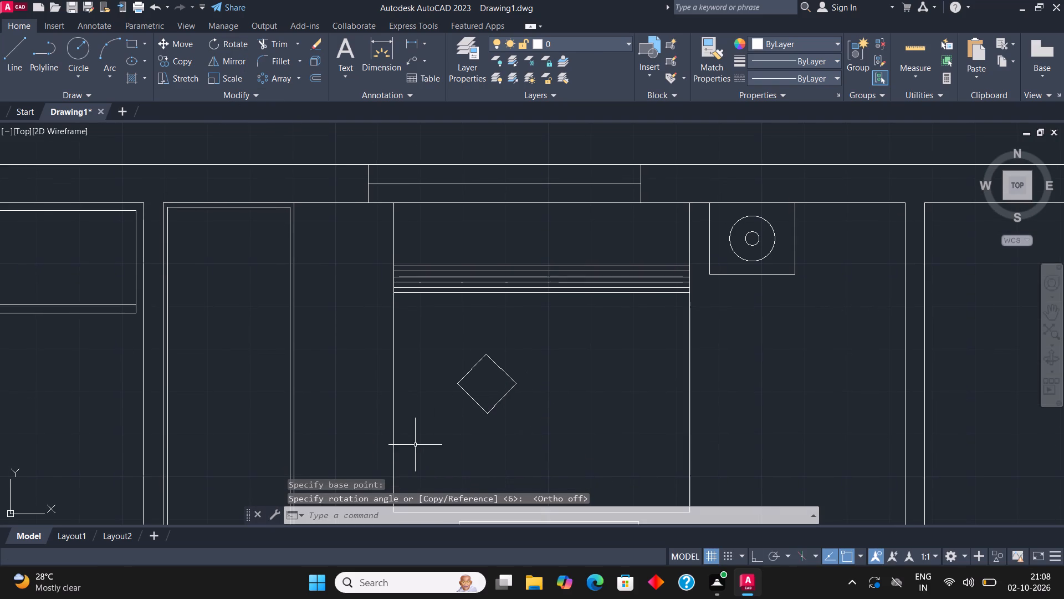
pyautogui.doubleClick(477, 399)
pyautogui.click(472, 398)
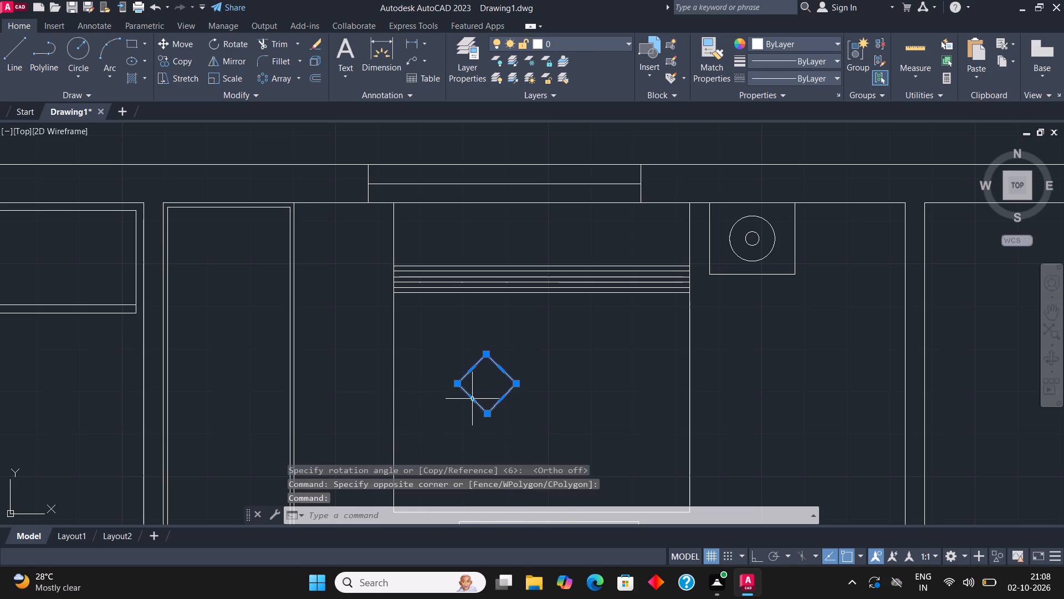
pyautogui.click(175, 66)
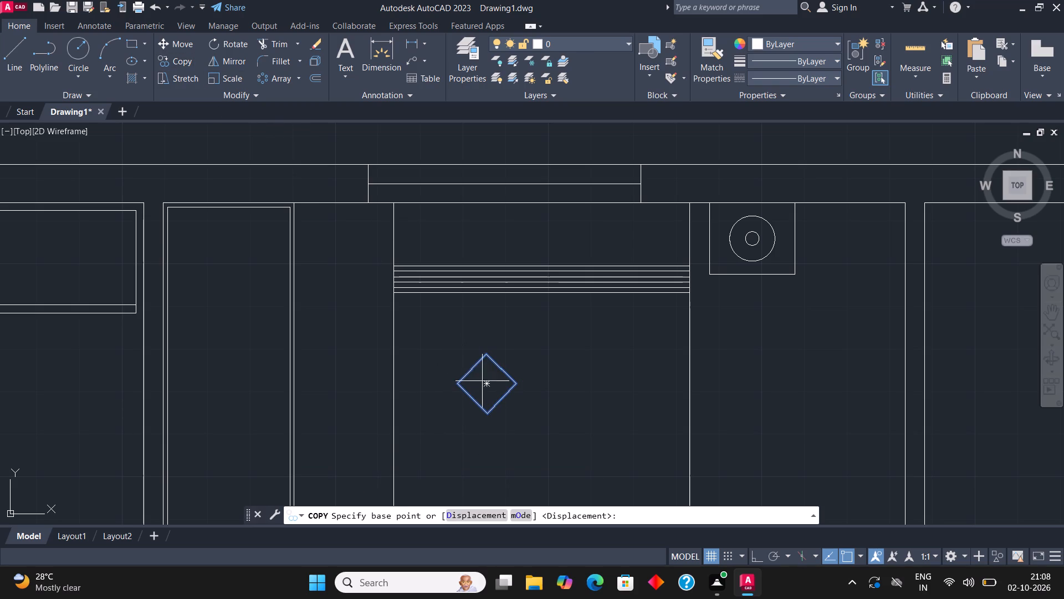
pyautogui.click(489, 393)
pyautogui.scroll(2, 480, 322)
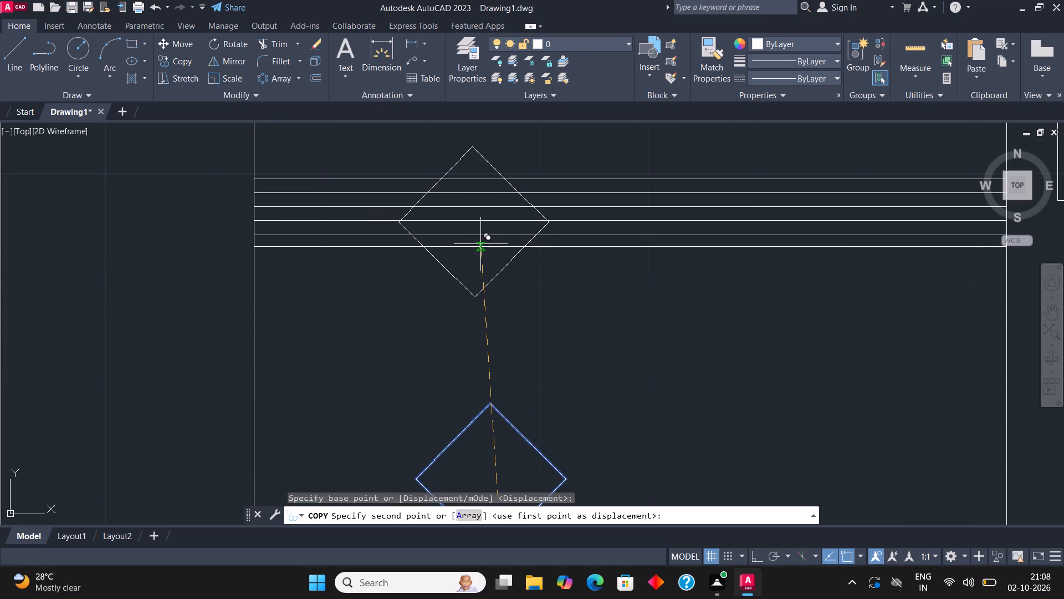
pyautogui.click(480, 244)
pyautogui.scroll(-1, 481, 260)
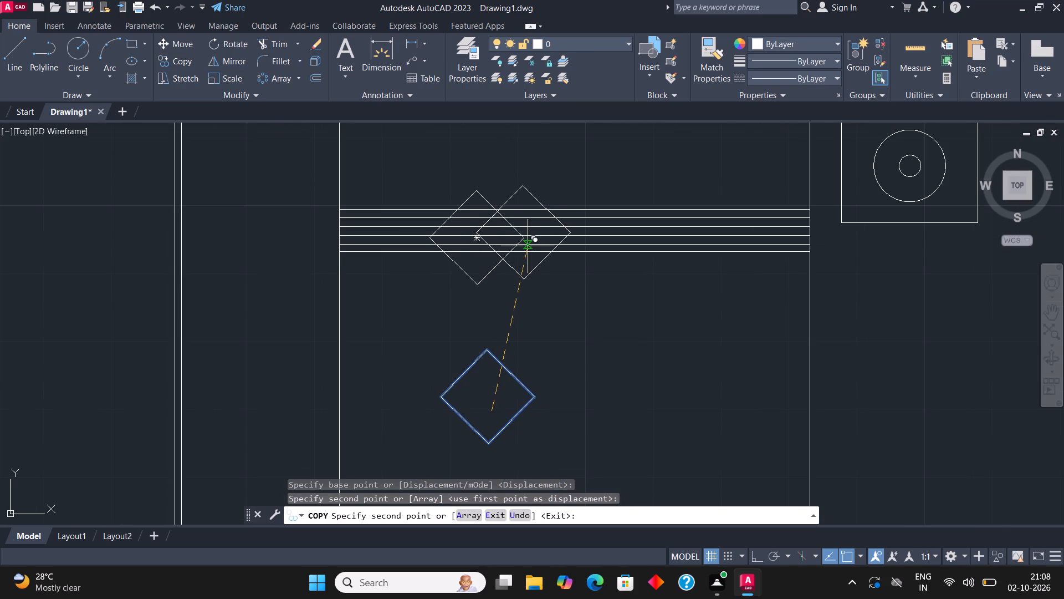
pyautogui.click(528, 246)
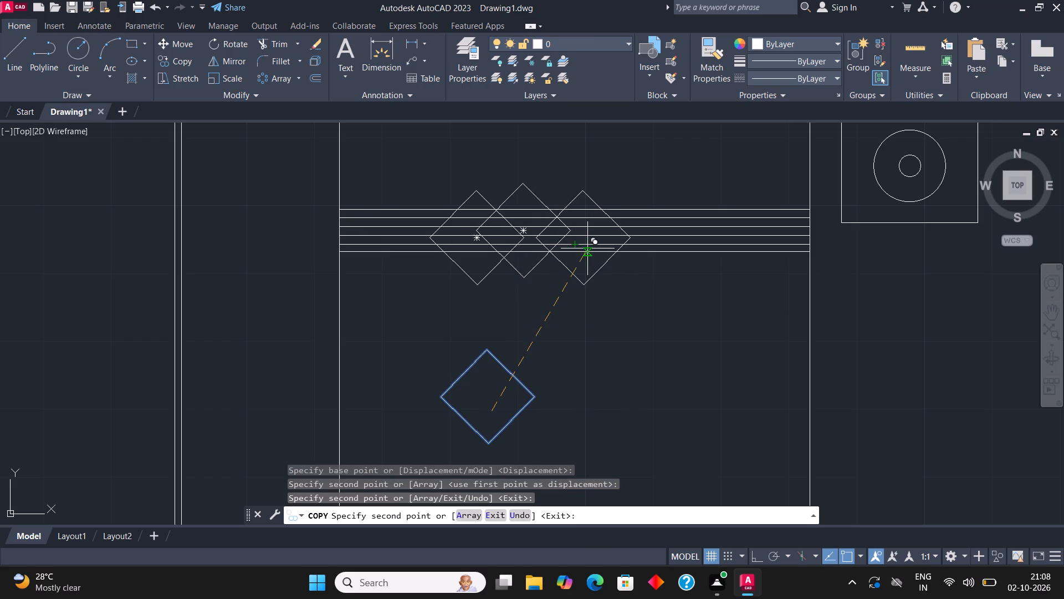
pyautogui.click(587, 248)
pyautogui.press('Escape')
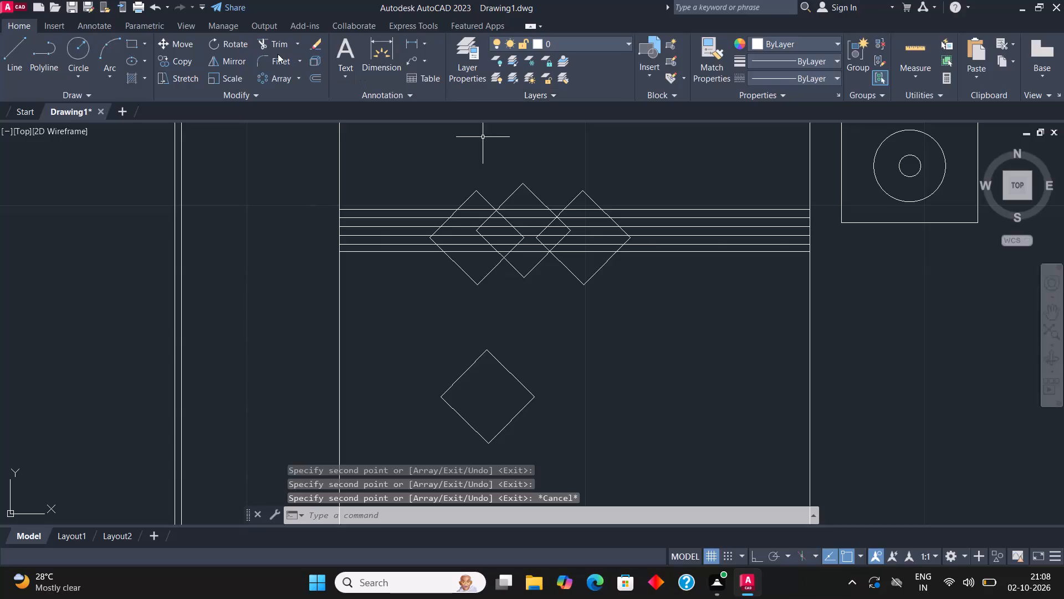
# Trim away the horizontal band lines inside the left and middle diamonds on the bed.
pyautogui.click(273, 46)
pyautogui.scroll(1, 507, 258)
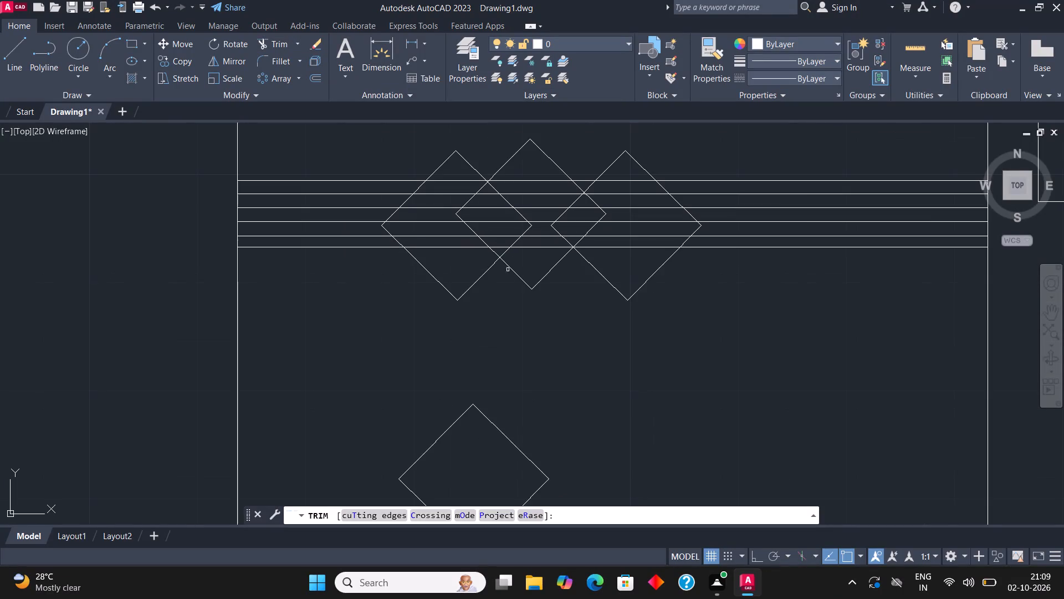
pyautogui.click(447, 179)
pyautogui.click(447, 185)
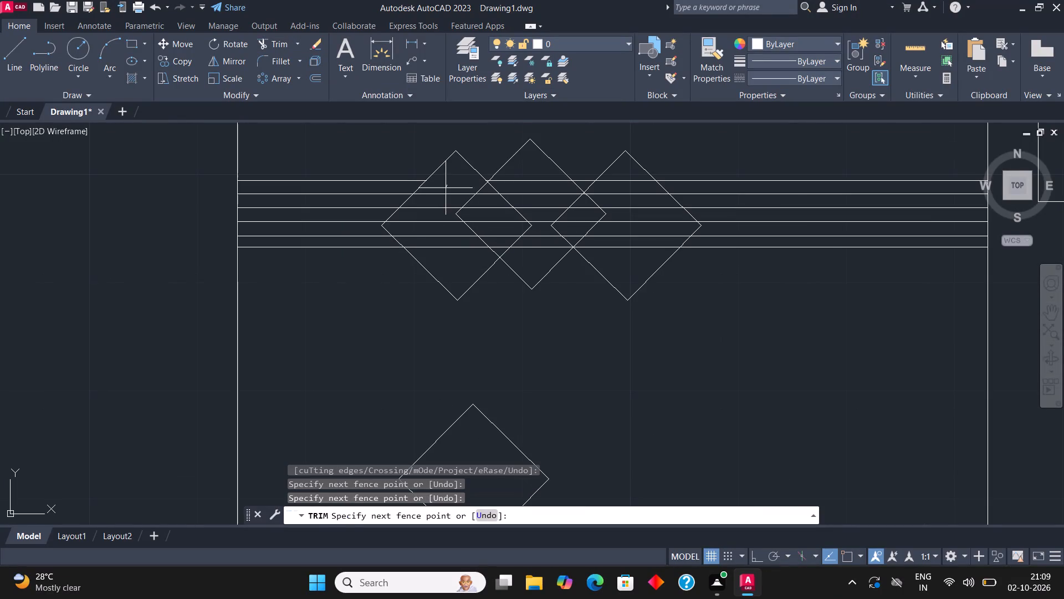
pyautogui.click(454, 265)
pyautogui.click(525, 170)
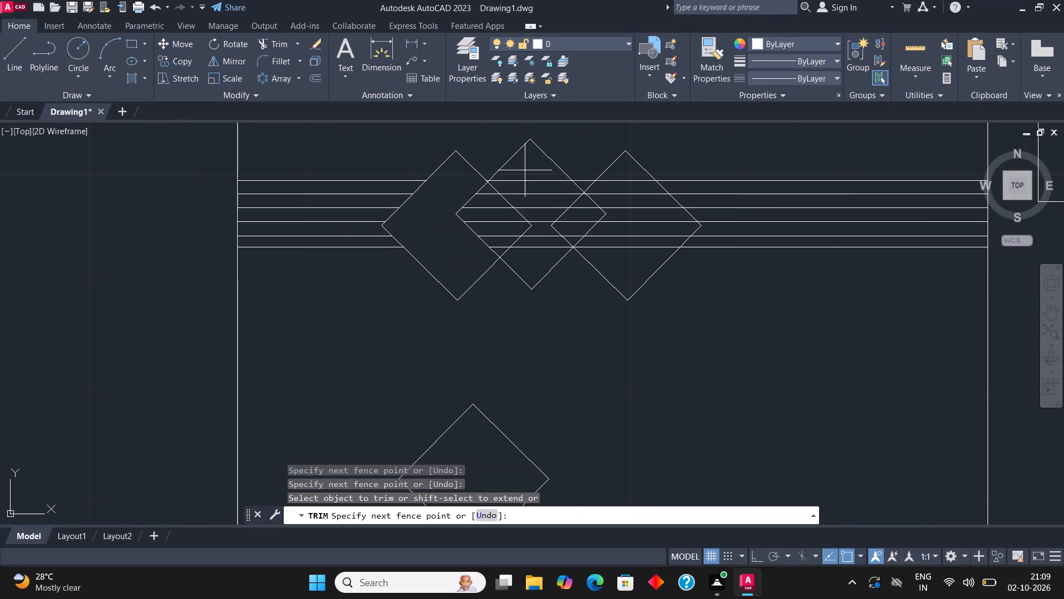
pyautogui.click(535, 256)
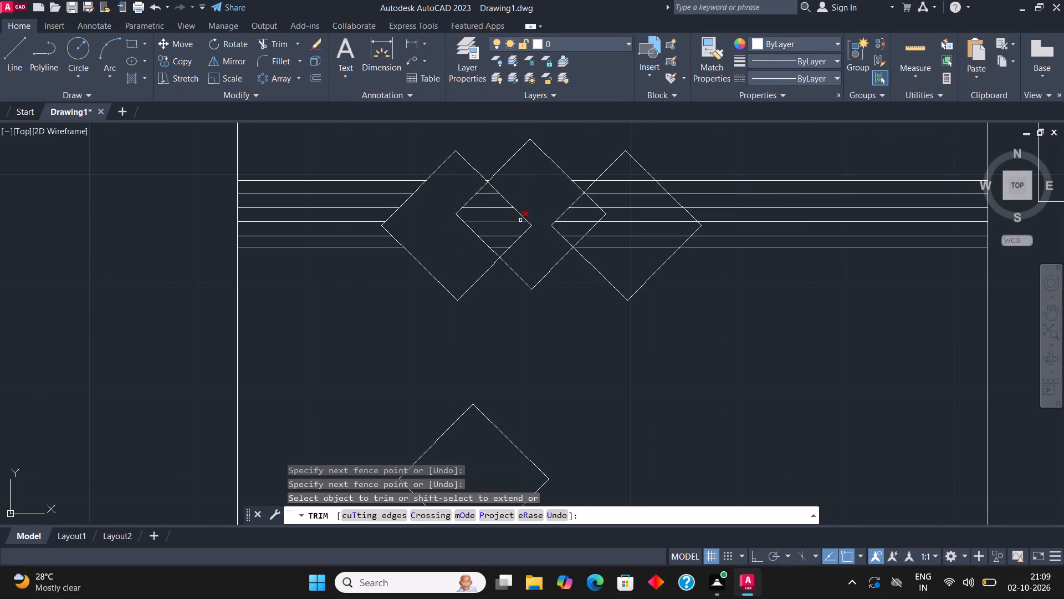
# Trim the left diamond's edges and remaining band lines inside the middle diamond so the middle one overlaps it cleanly.
pyautogui.click(511, 188)
pyautogui.click(524, 254)
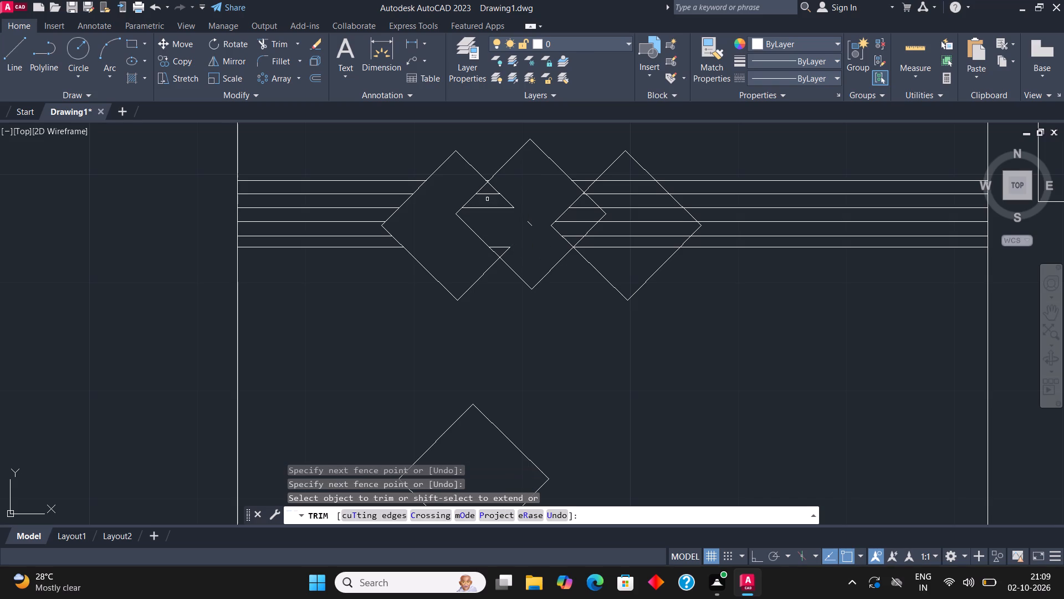
pyautogui.click(489, 192)
pyautogui.click(495, 211)
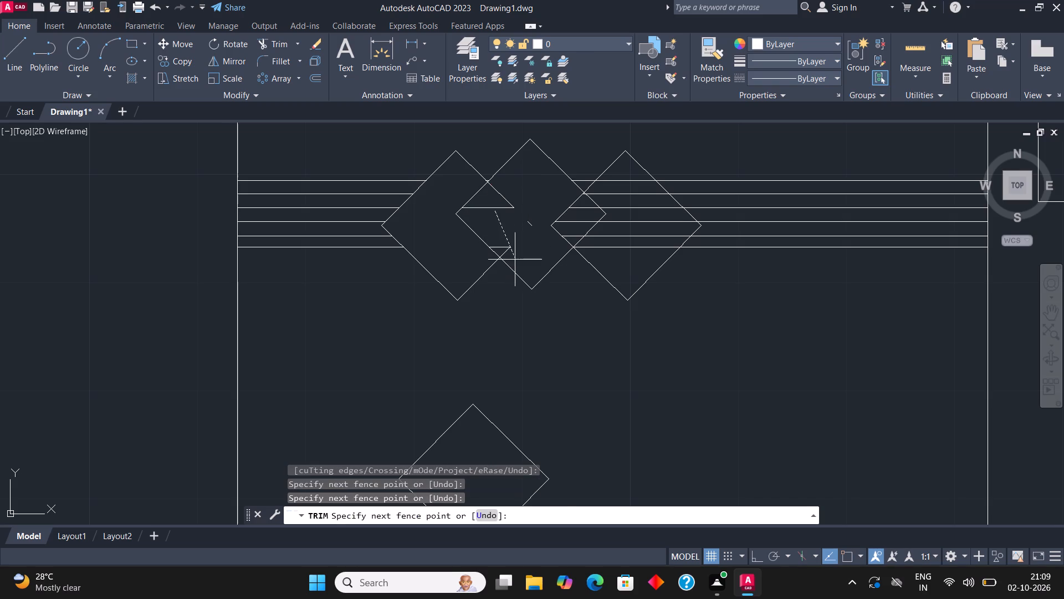
pyautogui.click(515, 260)
pyautogui.click(510, 252)
pyautogui.click(499, 236)
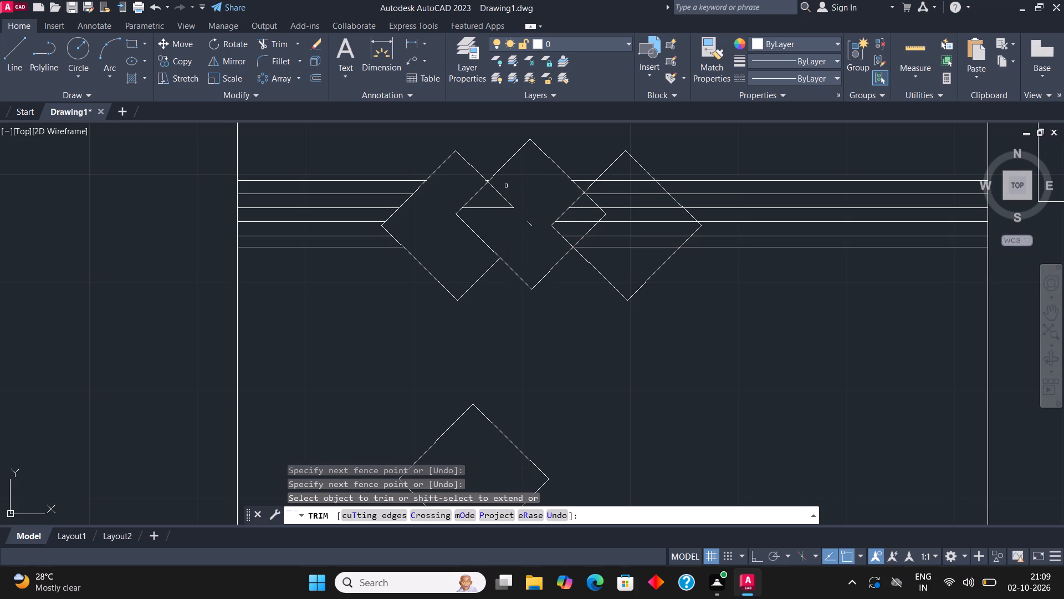
pyautogui.moveTo(506, 185); pyautogui.dragTo(505, 194)
pyautogui.click(503, 225)
pyautogui.click(530, 225)
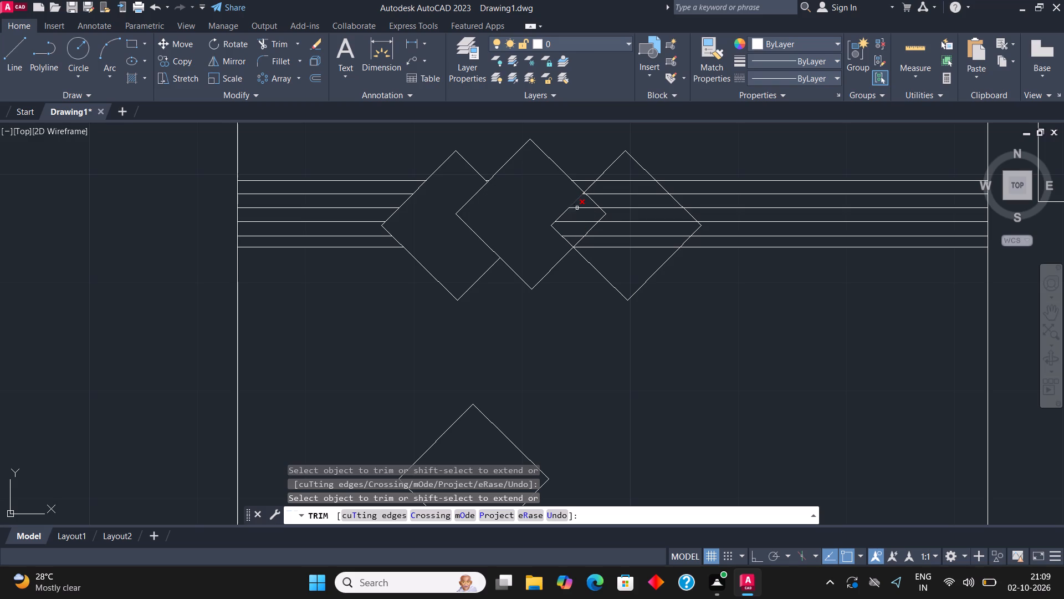
# Trim the band lines and the middle diamond's edges inside the right diamond, plus the top band line between those two diamonds.
pyautogui.click(618, 172)
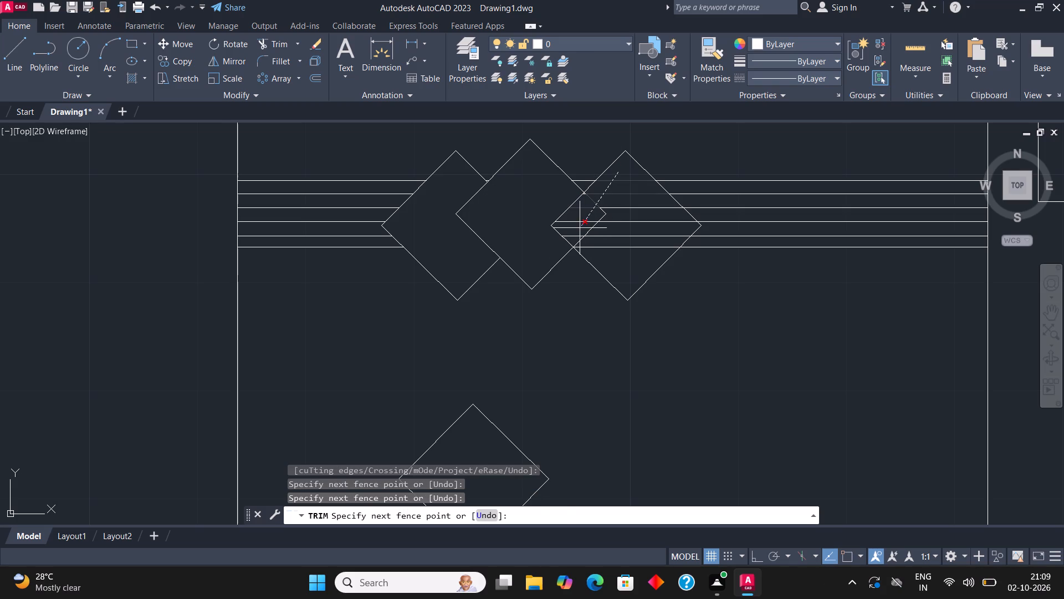
pyautogui.click(580, 237)
pyautogui.click(613, 202)
pyautogui.click(602, 254)
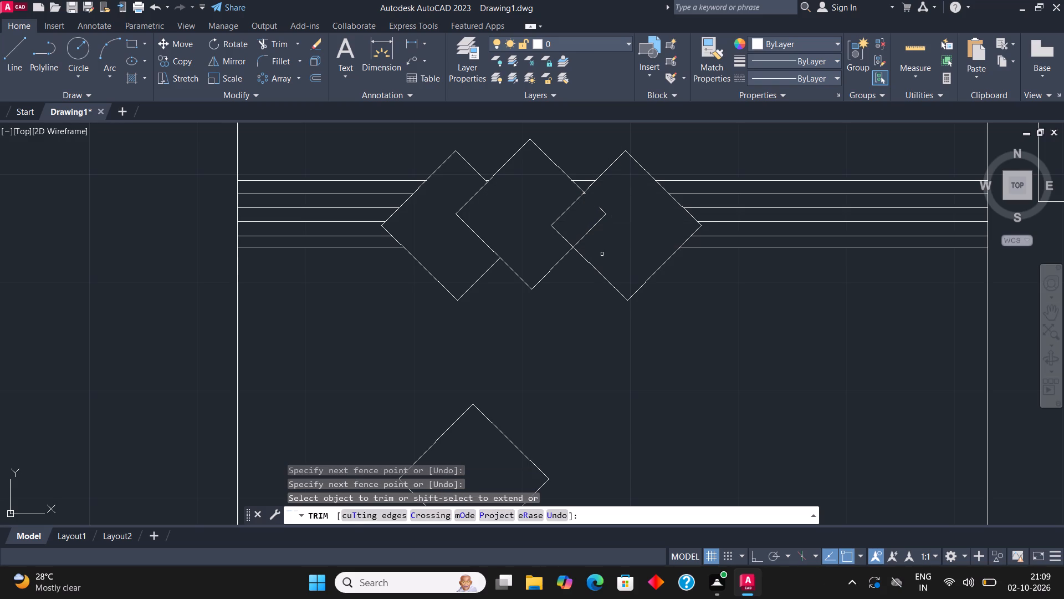
pyautogui.click(607, 199)
pyautogui.click(598, 236)
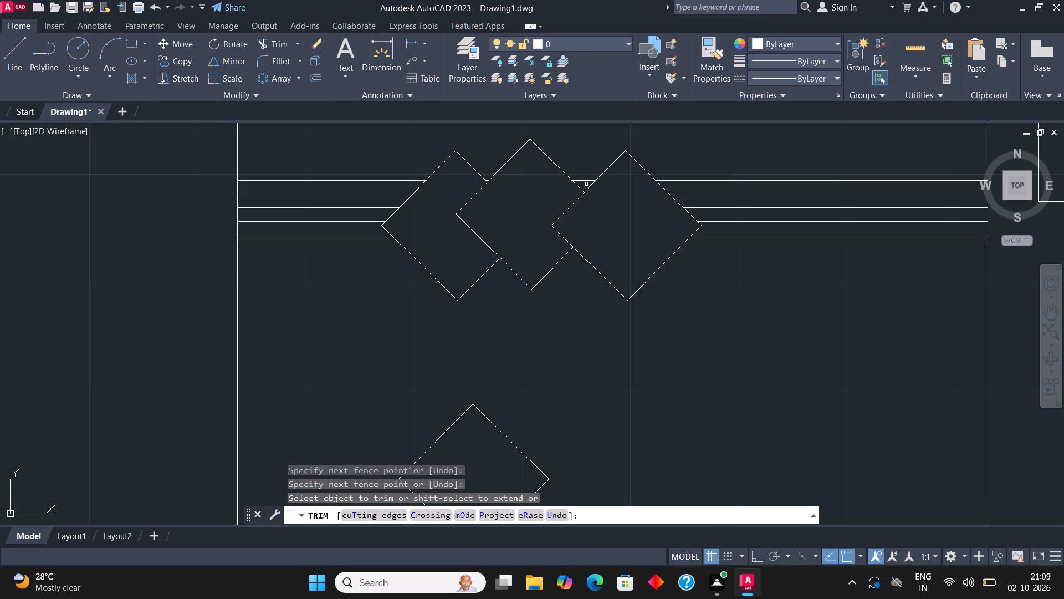
pyautogui.click(584, 181)
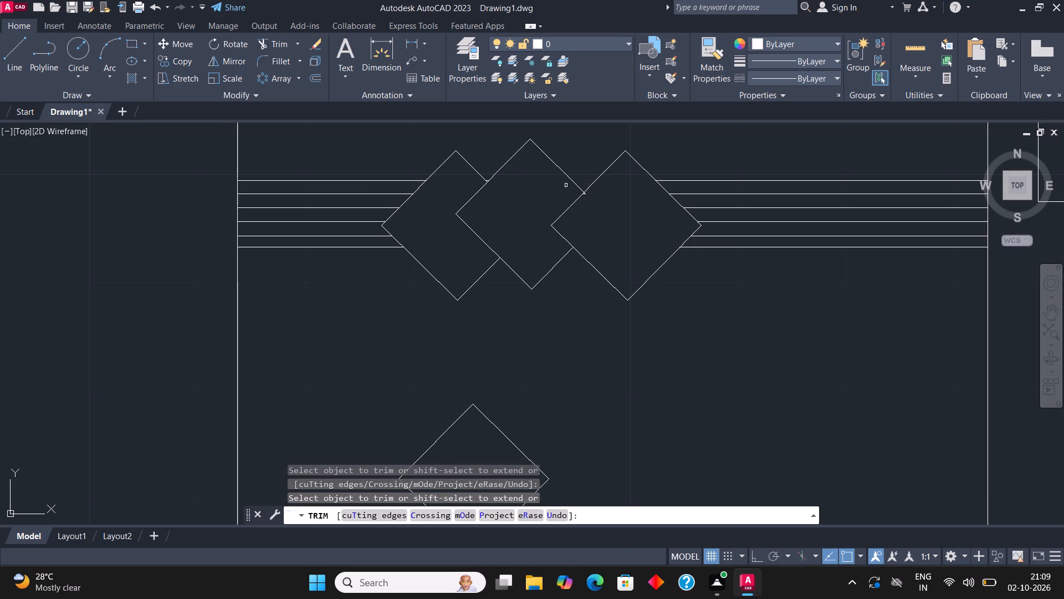
# Trim the tiny leftover line stubs at the upper crossings between the three overlapping diamonds.
pyautogui.scroll(-1, 582, 263)
pyautogui.moveTo(623, 277); pyautogui.dragTo(607, 280, button='middle')
pyautogui.scroll(3, 569, 217)
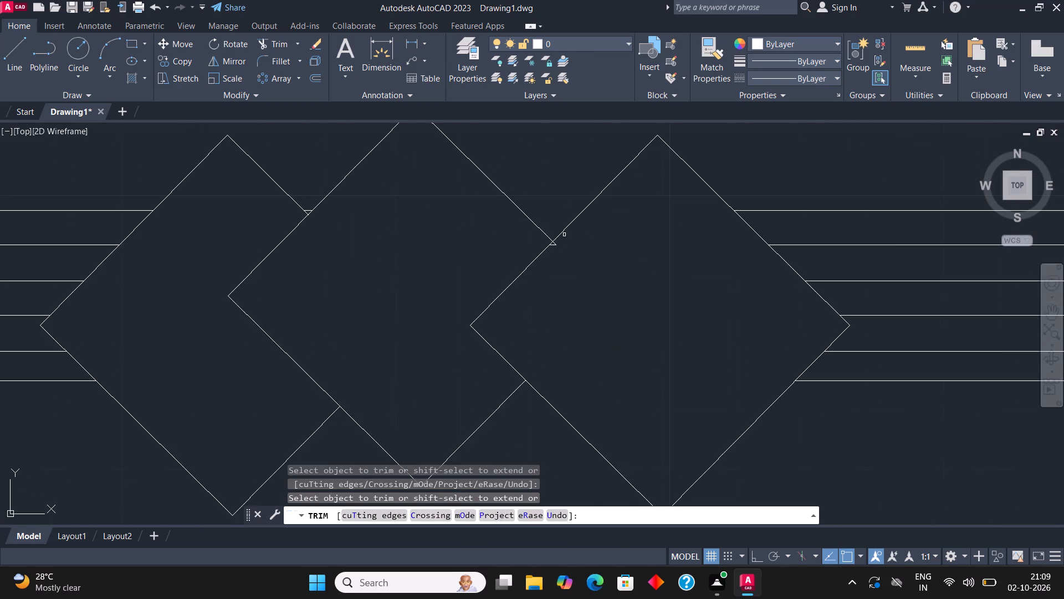
pyautogui.scroll(2, 562, 248)
pyautogui.click(549, 242)
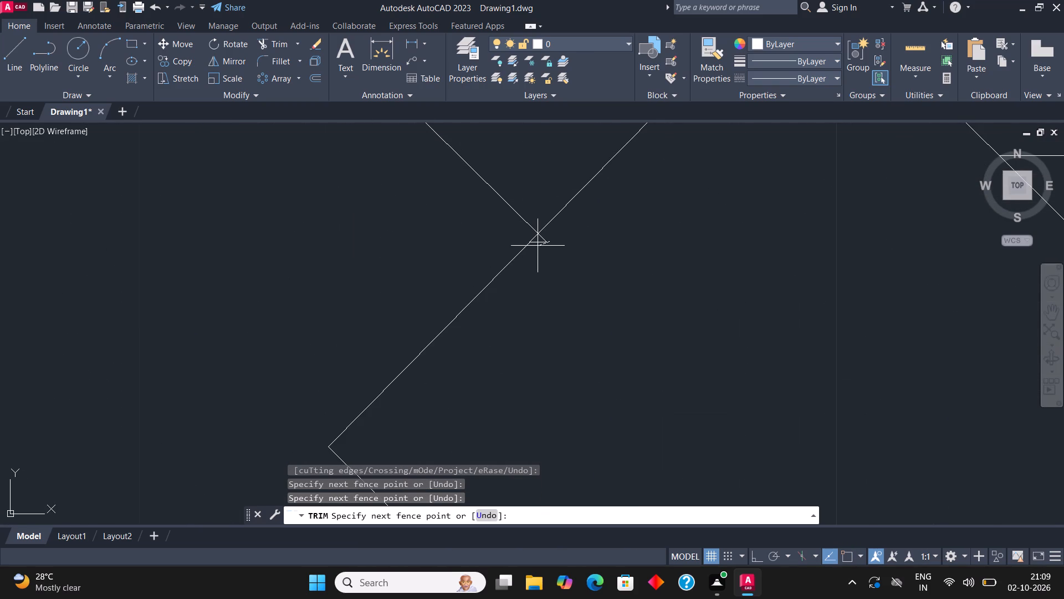
pyautogui.click(541, 240)
pyautogui.click(543, 240)
pyautogui.scroll(-2, 554, 247)
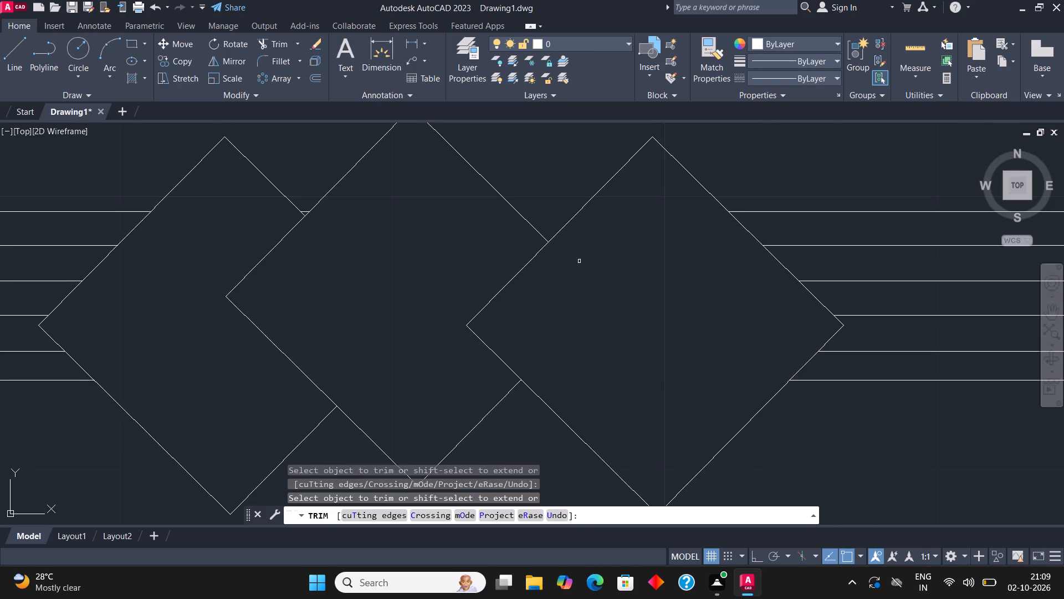
pyautogui.moveTo(602, 315); pyautogui.dragTo(612, 291, button='middle')
pyautogui.scroll(2, 300, 172)
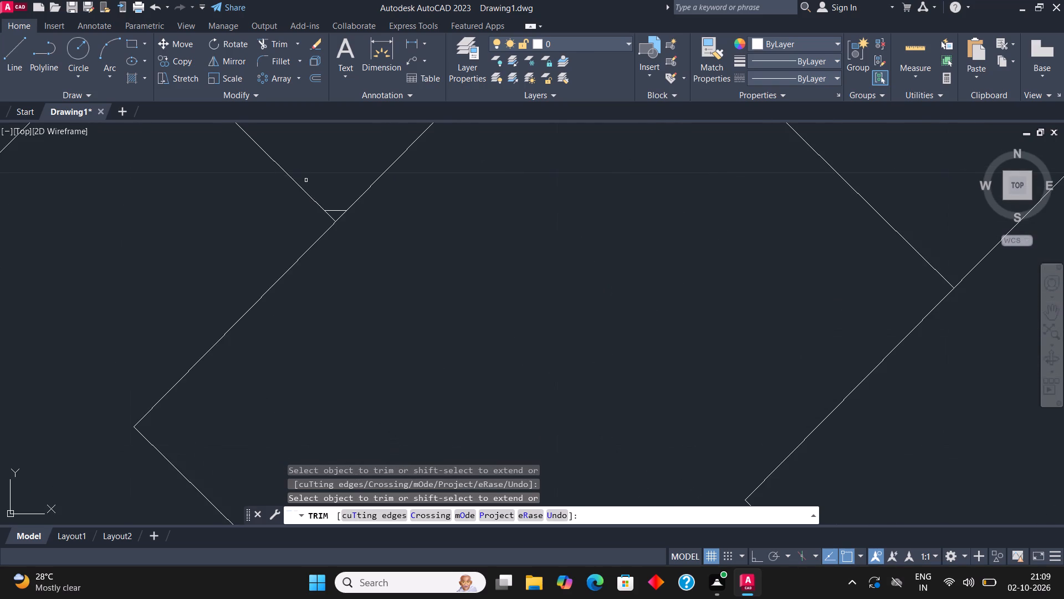
pyautogui.click(336, 211)
pyautogui.scroll(-3, 341, 214)
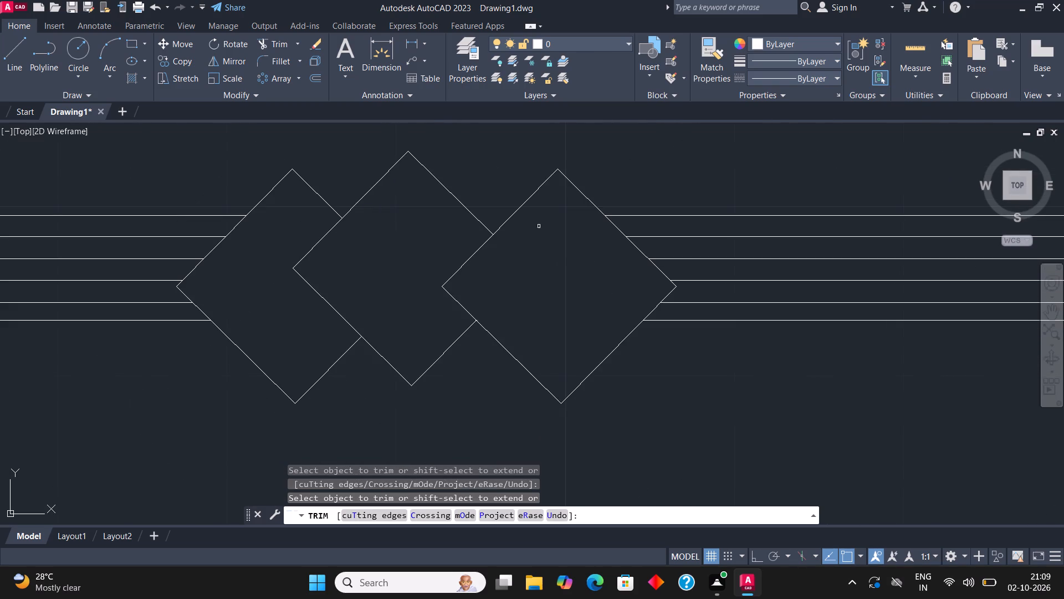
pyautogui.scroll(-3, 552, 232)
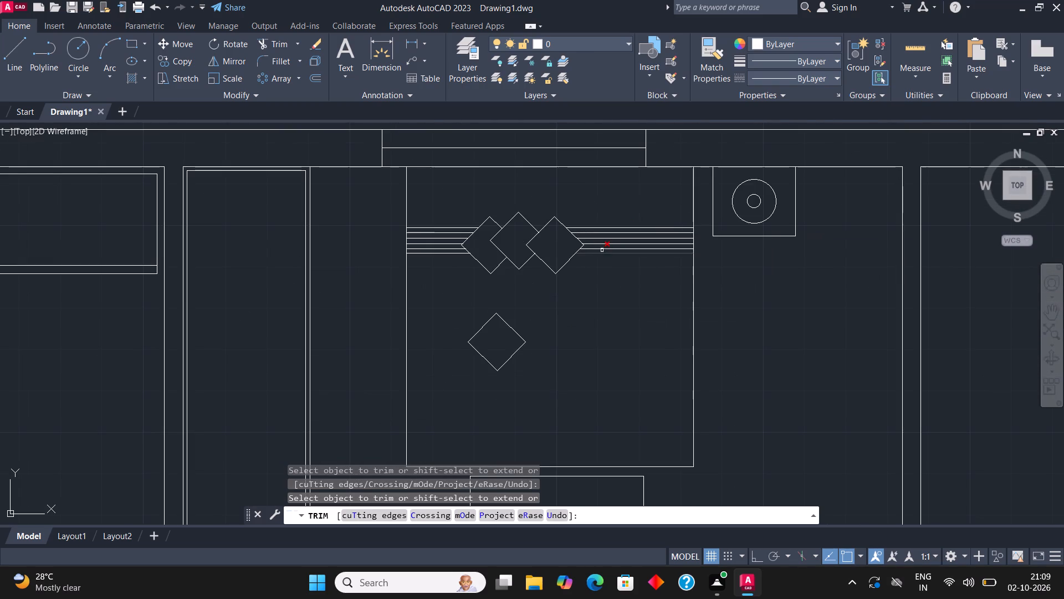
pyautogui.press('Escape')
# Delete the spare diamond below the row of cushions on the bed.
pyautogui.moveTo(524, 369); pyautogui.dragTo(513, 353)
pyautogui.click(496, 339)
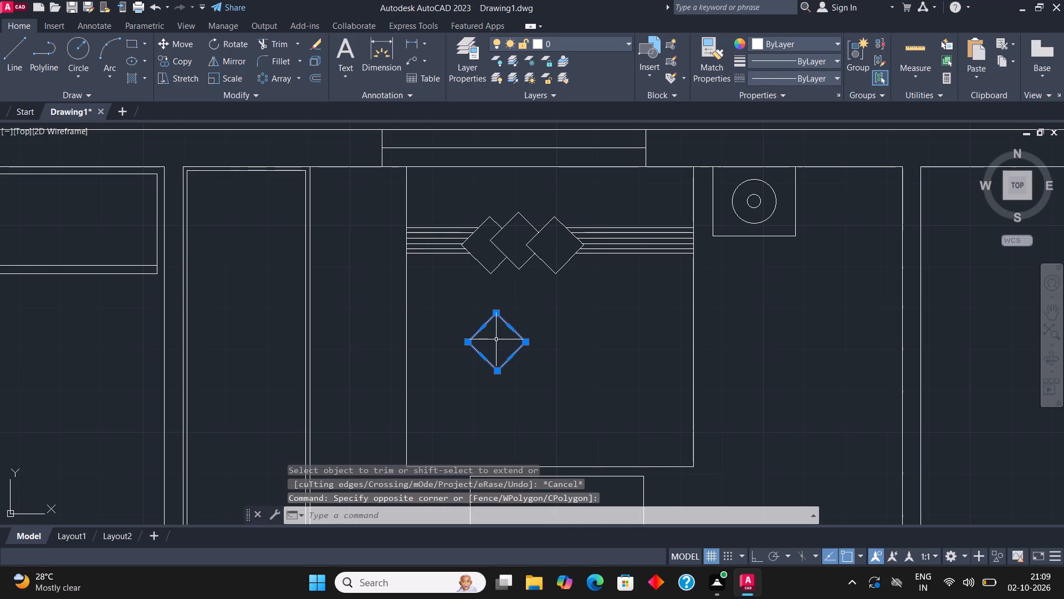
pyautogui.press('Delete')
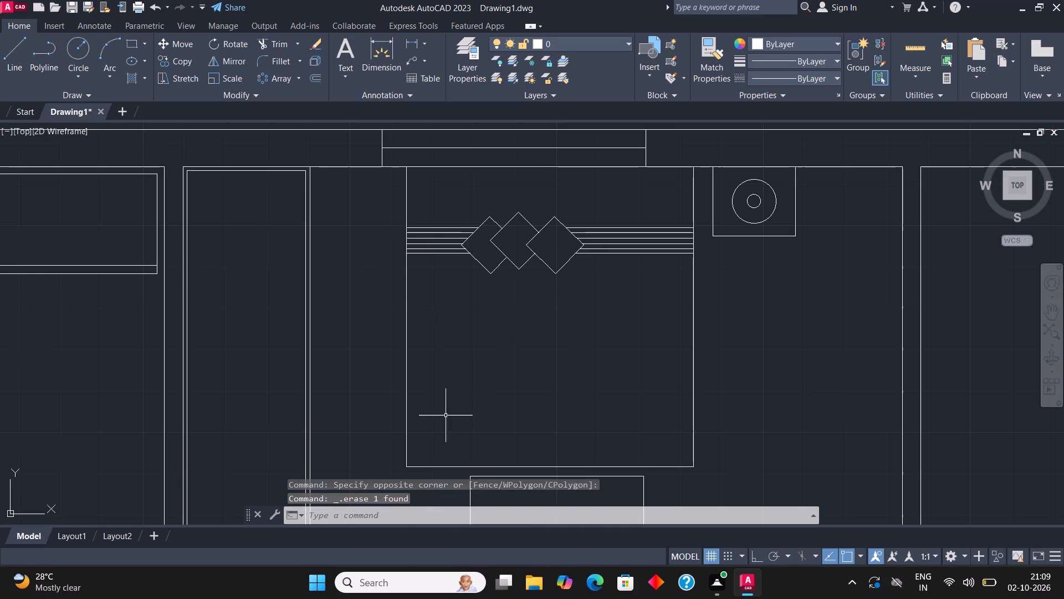
# Copy the wardrobe, detailed bed, bench and bedside table with lamp from the wardrobe's upper-left corner to the upper right room's upper-left inner corner.
pyautogui.moveTo(603, 306); pyautogui.dragTo(521, 306, button='middle')
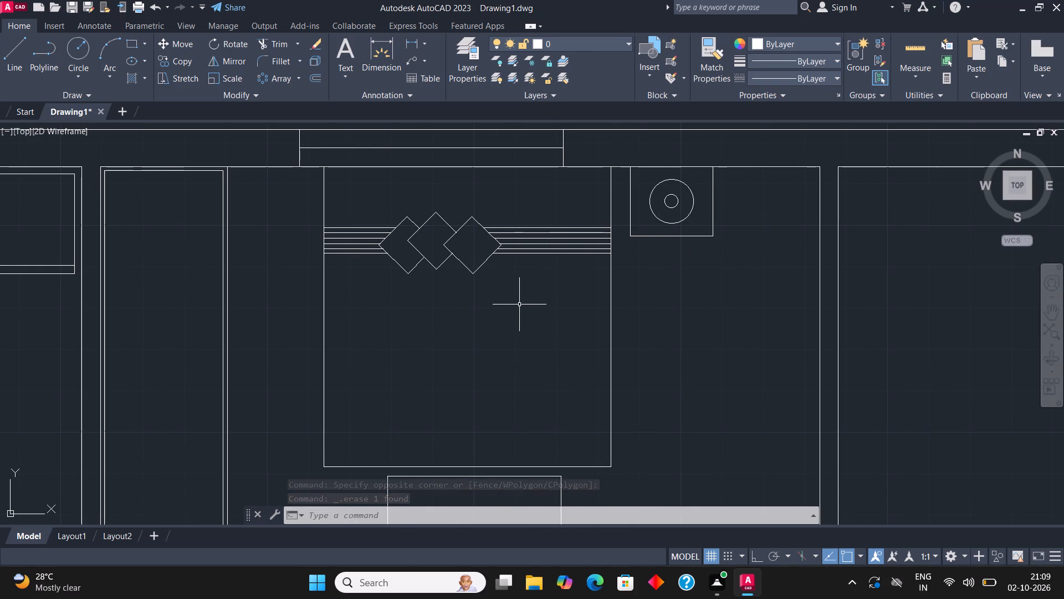
pyautogui.scroll(-2, 516, 299)
pyautogui.moveTo(608, 363); pyautogui.dragTo(602, 338, button='middle')
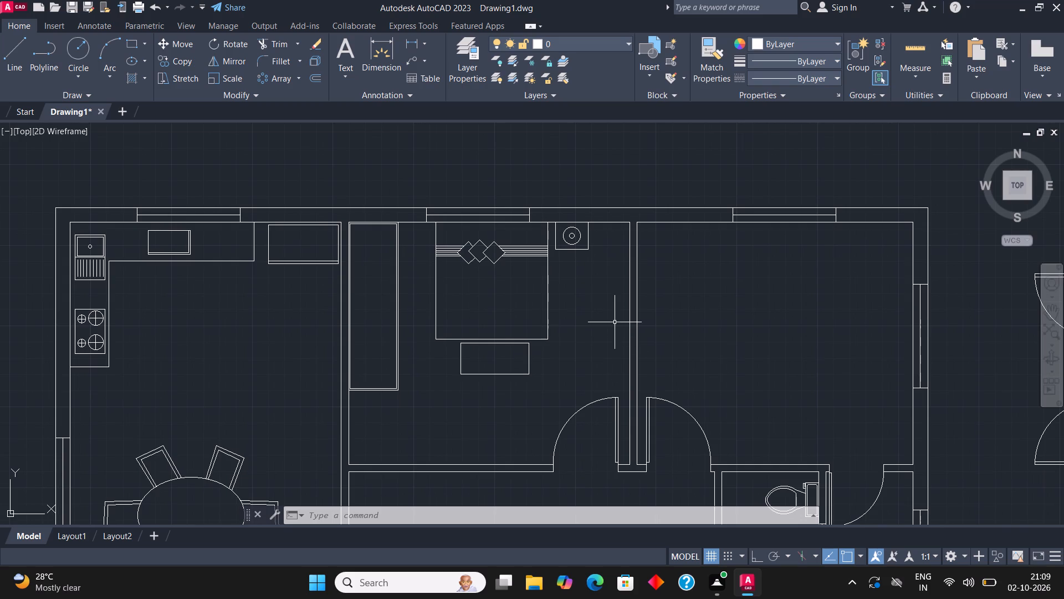
pyautogui.moveTo(633, 321); pyautogui.dragTo(682, 321, button='middle')
pyautogui.scroll(1, 567, 317)
pyautogui.moveTo(595, 422); pyautogui.dragTo(594, 420)
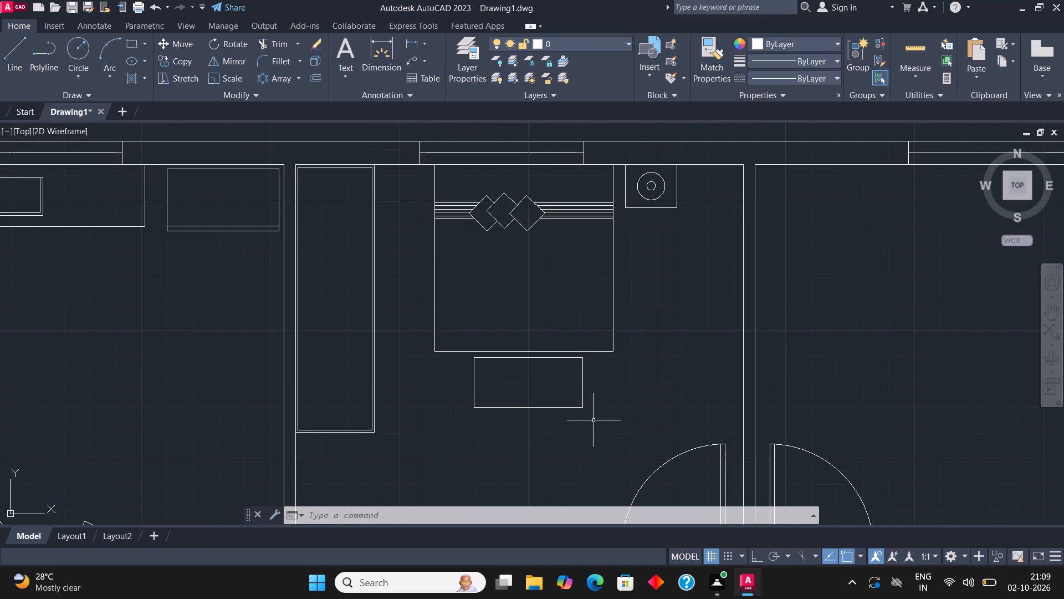
pyautogui.moveTo(594, 420); pyautogui.dragTo(594, 416)
pyautogui.click(348, 264)
pyautogui.moveTo(611, 221); pyautogui.dragTo(596, 275, button='middle')
pyautogui.scroll(1, 544, 285)
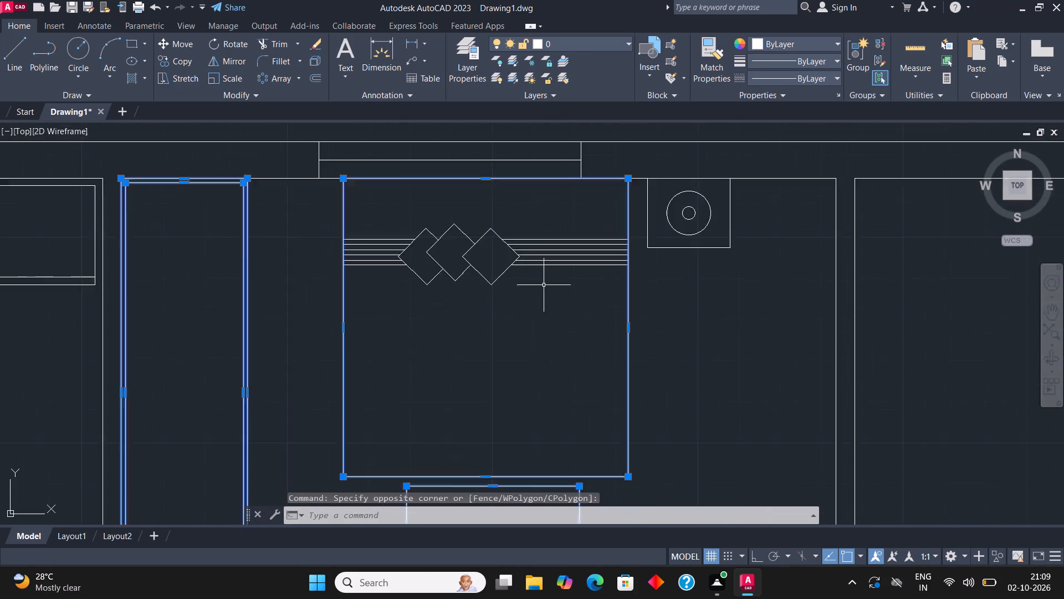
pyautogui.scroll(1, 544, 285)
pyautogui.moveTo(512, 292); pyautogui.dragTo(507, 281)
pyautogui.click(291, 177)
pyautogui.moveTo(859, 253); pyautogui.dragTo(854, 244)
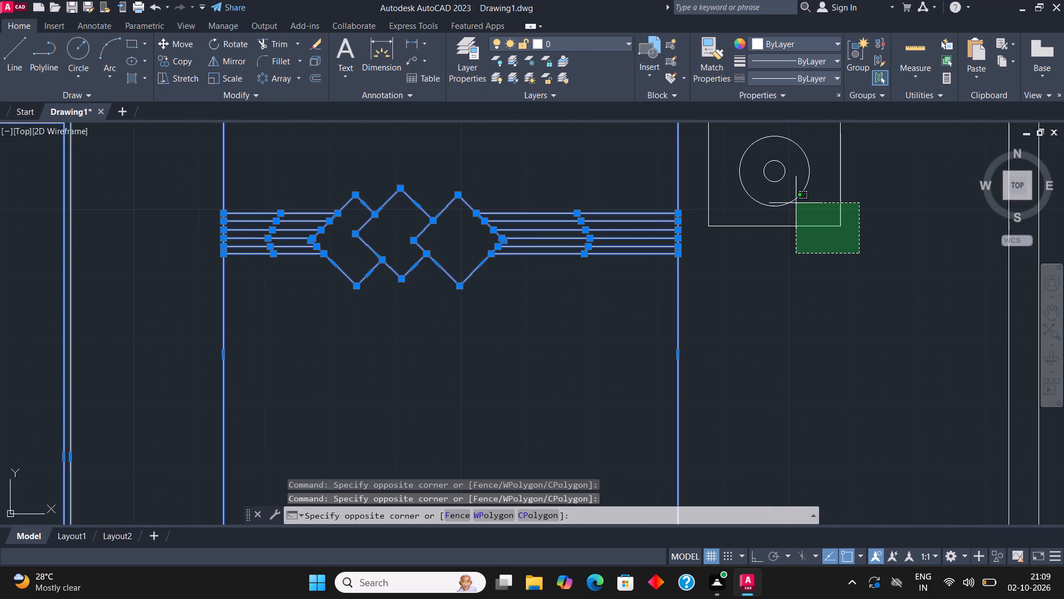
pyautogui.click(748, 163)
pyautogui.scroll(-2, 638, 267)
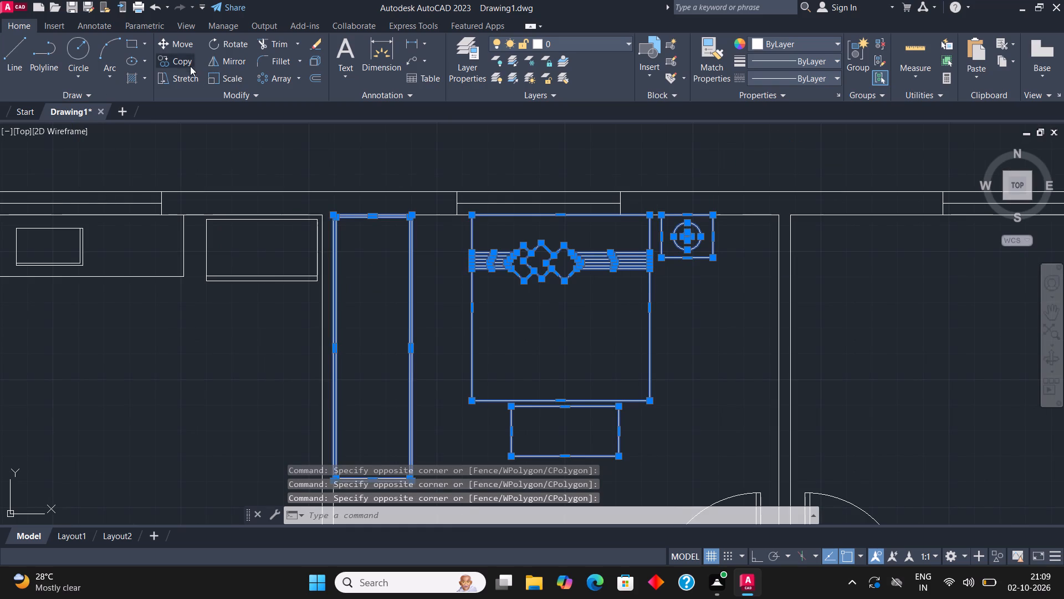
pyautogui.click(183, 58)
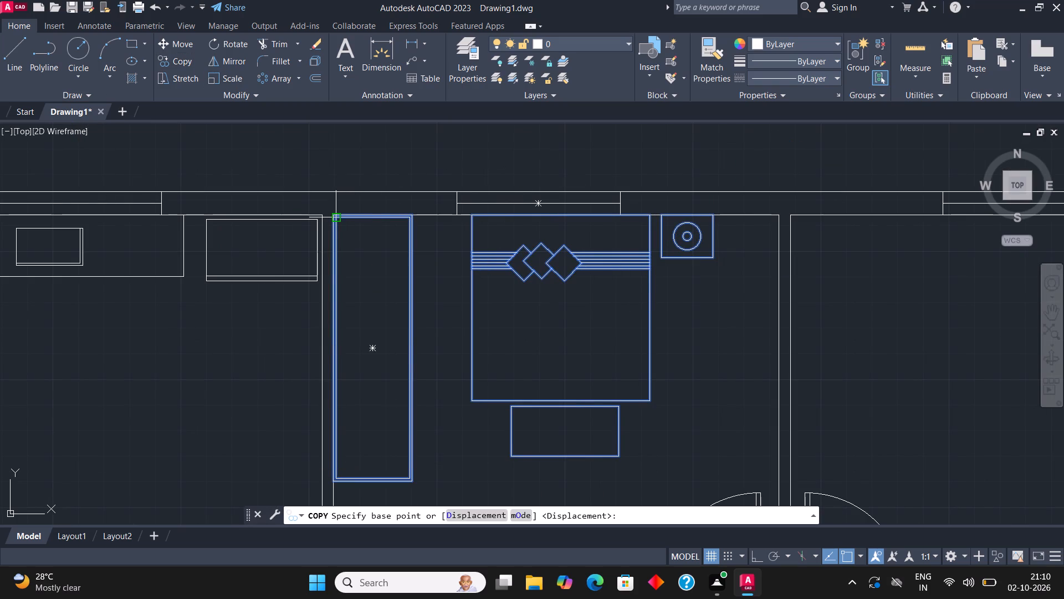
pyautogui.click(332, 212)
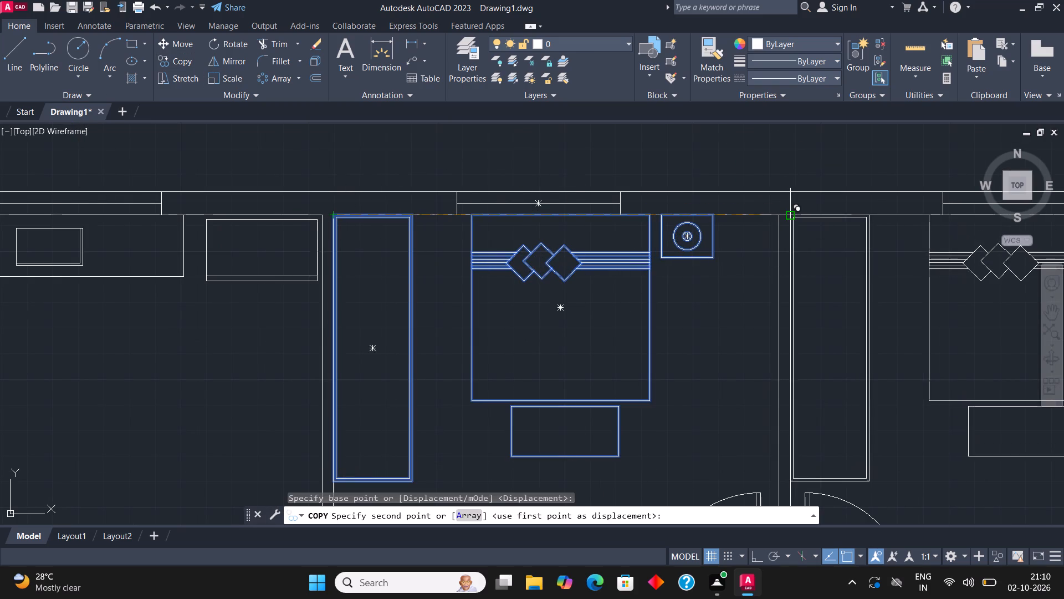
pyautogui.click(790, 212)
pyautogui.scroll(-2, 428, 265)
pyautogui.press('Escape')
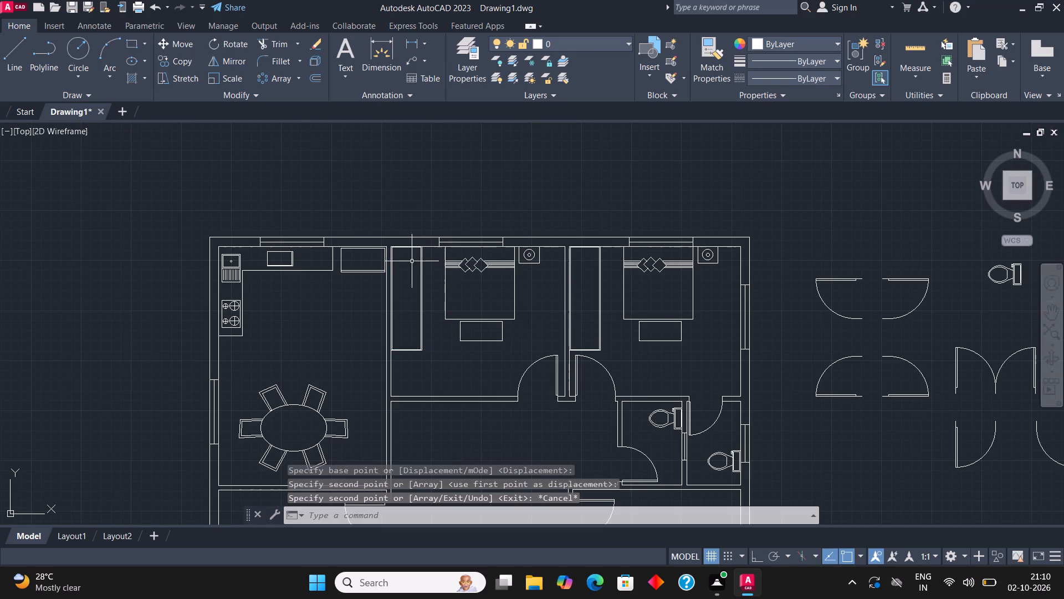
# Draw a small rectangle in the left bathroom's lower-right inner corner, beside the door swing.
pyautogui.moveTo(550, 317); pyautogui.dragTo(555, 266, button='middle')
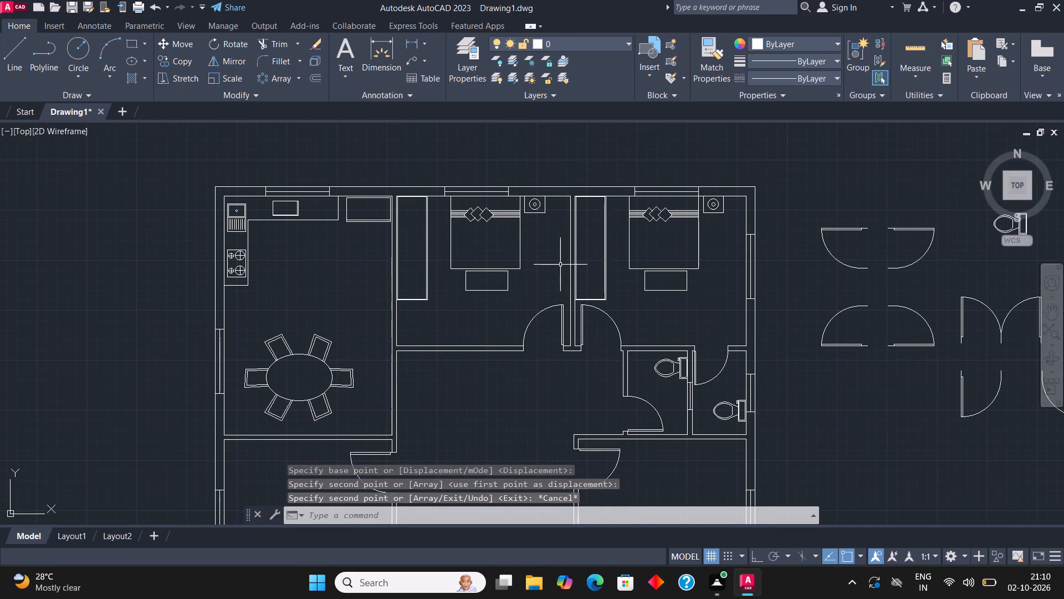
pyautogui.scroll(-1, 562, 267)
pyautogui.moveTo(617, 374); pyautogui.dragTo(606, 337, button='middle')
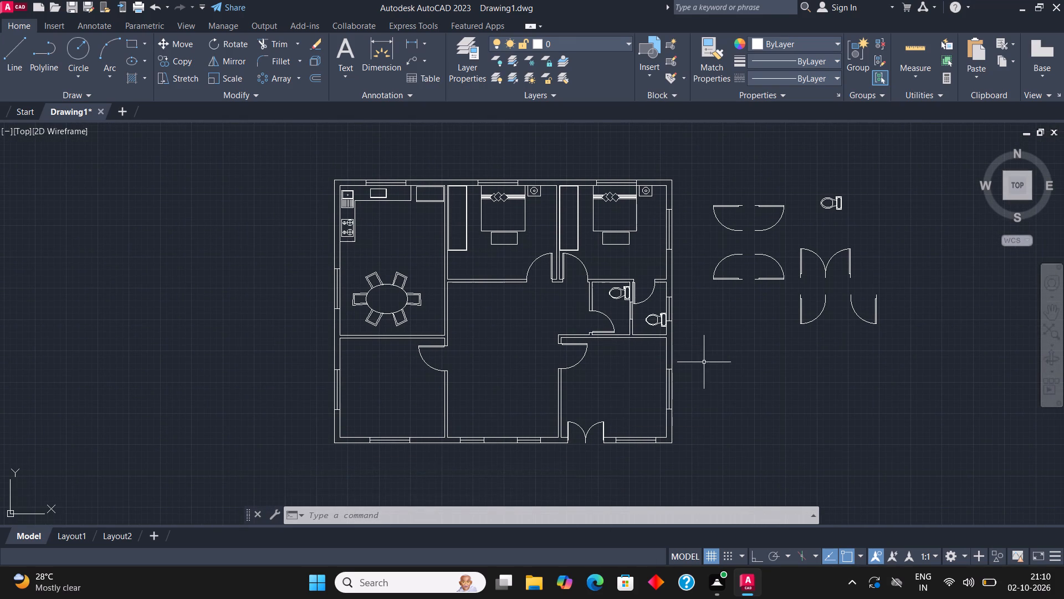
pyautogui.scroll(2, 676, 341)
pyautogui.scroll(2, 507, 307)
pyautogui.scroll(1, 604, 280)
pyautogui.moveTo(599, 290); pyautogui.dragTo(569, 332, button='middle')
pyautogui.click(132, 44)
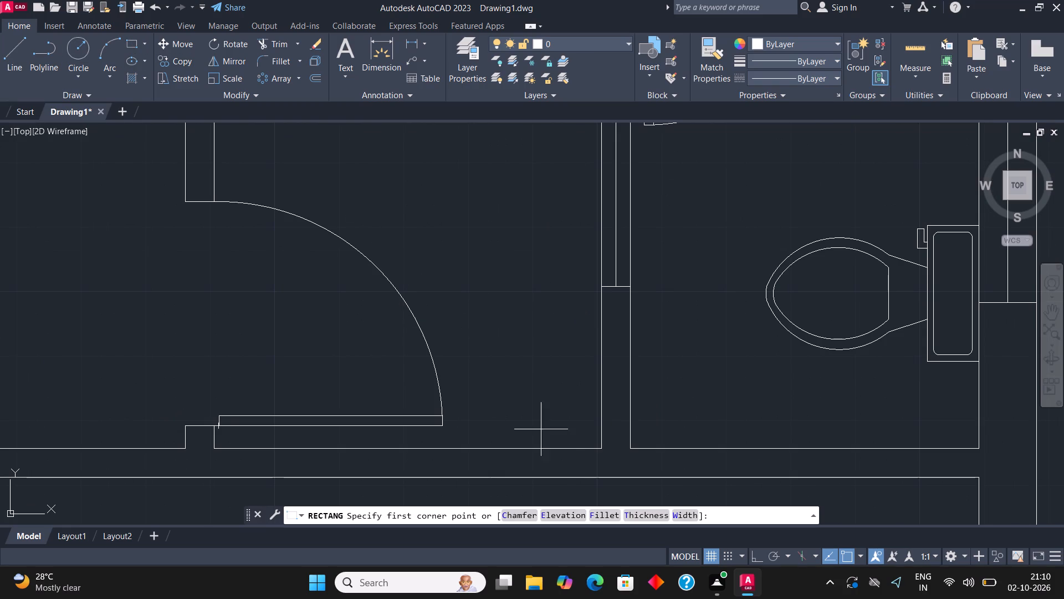
pyautogui.click(599, 447)
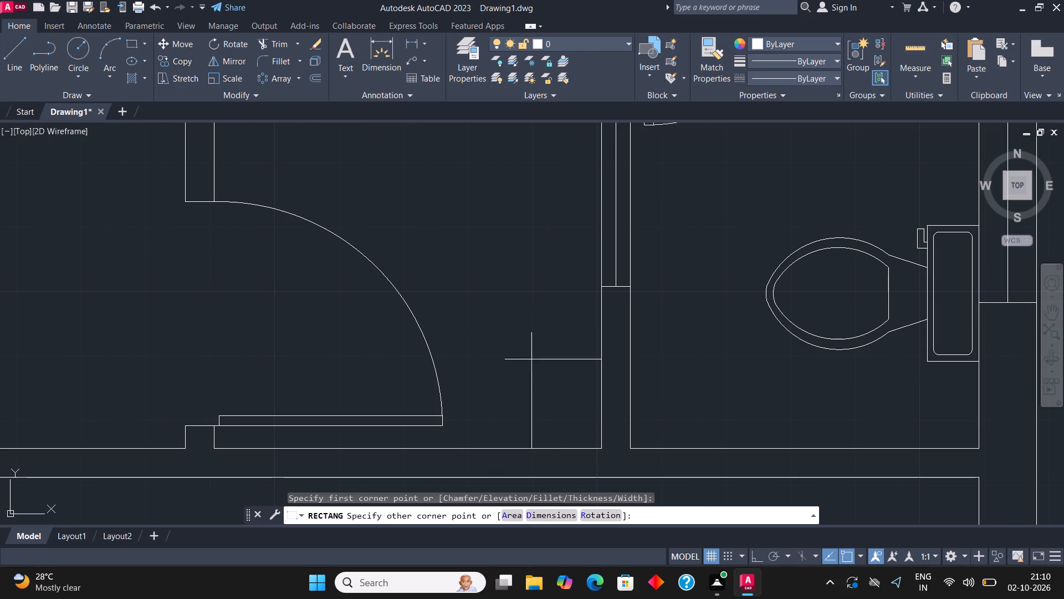
pyautogui.click(479, 302)
# Draw a circle of about 7" radius with a small concentric circle inside the left bathroom's corner rectangle.
pyautogui.scroll(-2, 478, 324)
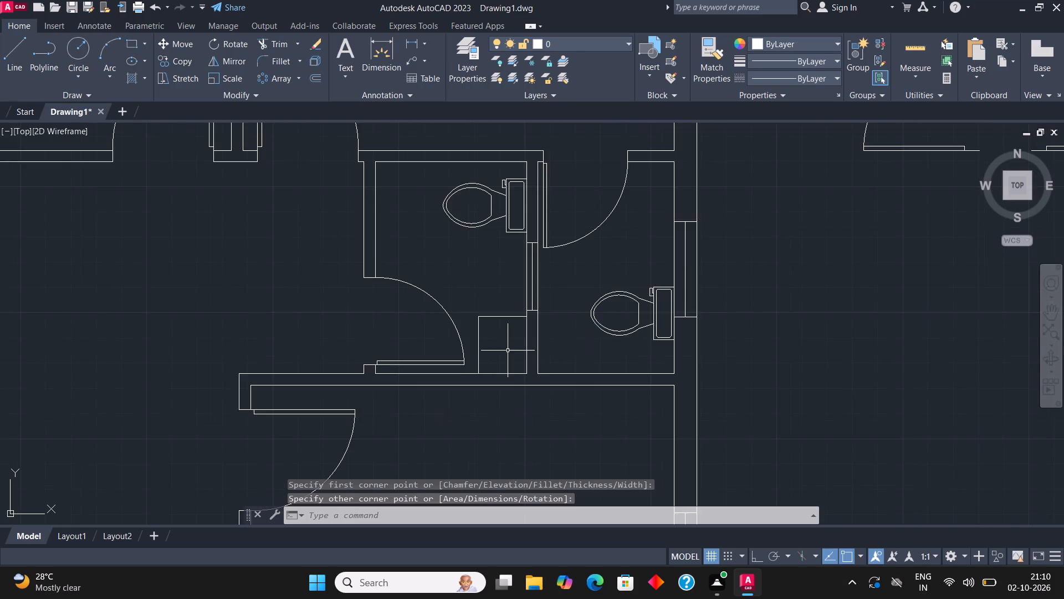
pyautogui.scroll(2, 505, 370)
pyautogui.click(77, 46)
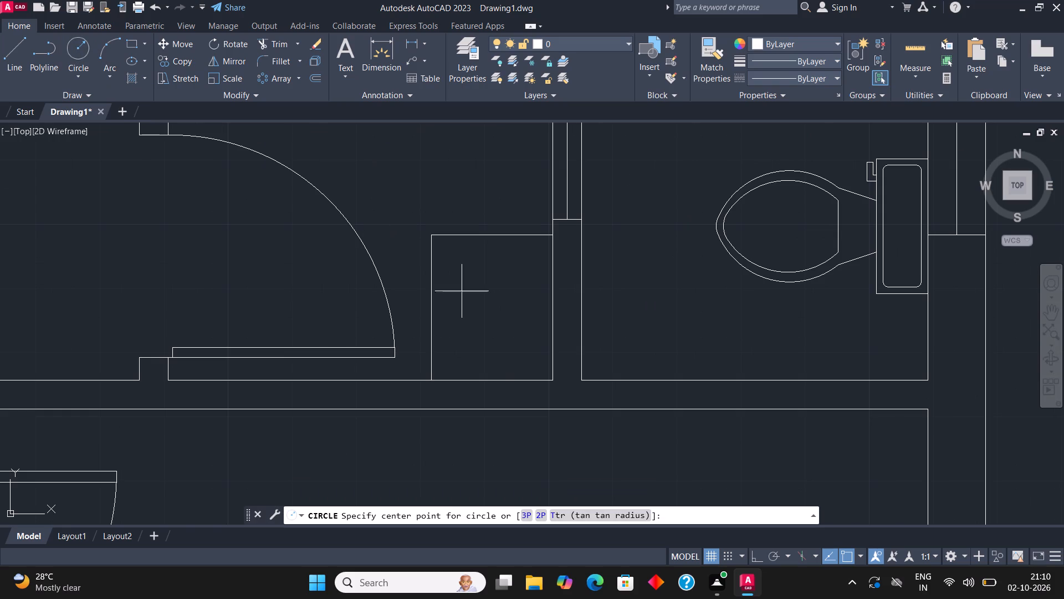
pyautogui.click(487, 308)
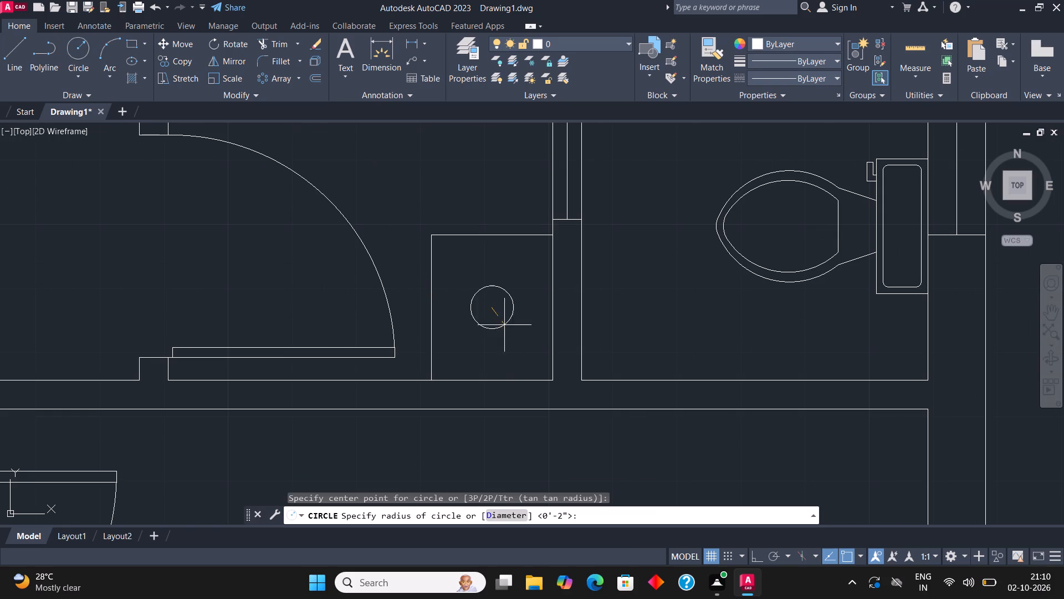
pyautogui.click(518, 341)
pyautogui.click(81, 49)
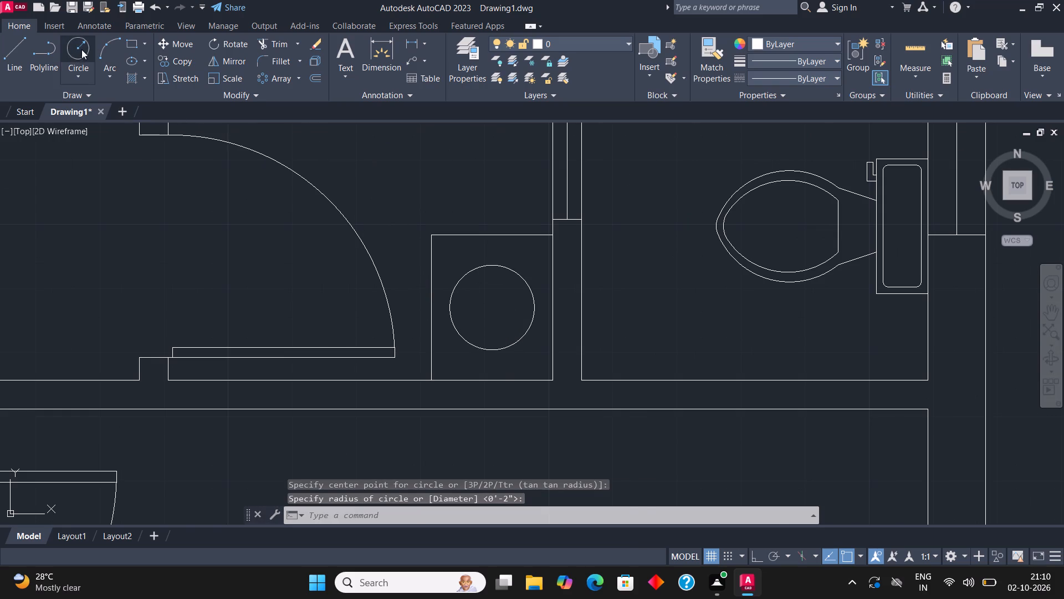
pyautogui.click(487, 303)
pyautogui.click(498, 311)
# Copy the basin rectangle and its two circles from its lower-right corner to the right bathroom's right wall, above the toilet.
pyautogui.scroll(-1, 525, 343)
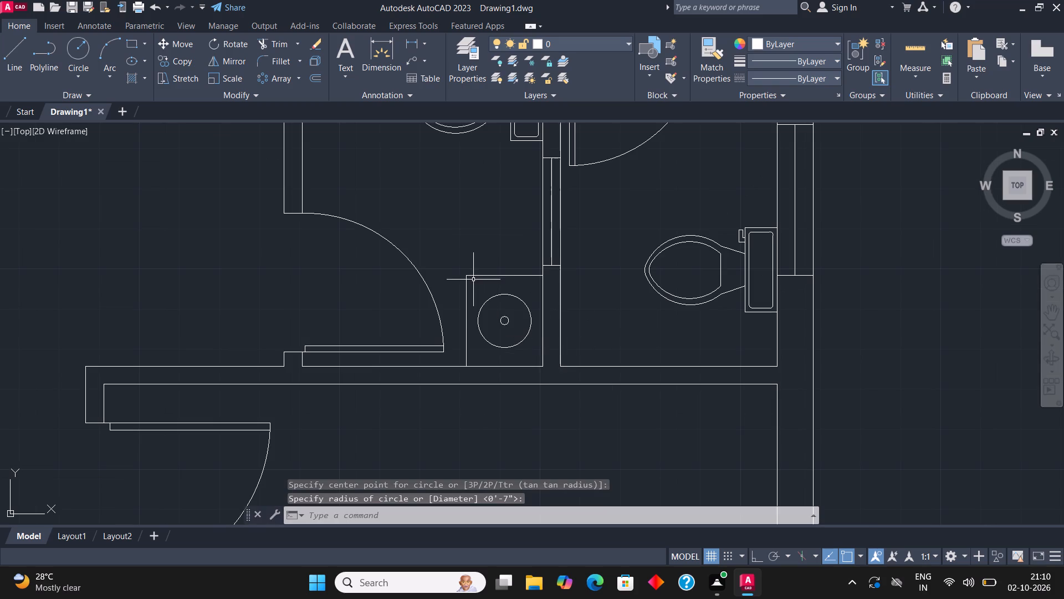
pyautogui.scroll(-1, 495, 308)
pyautogui.moveTo(569, 307); pyautogui.dragTo(586, 304, button='middle')
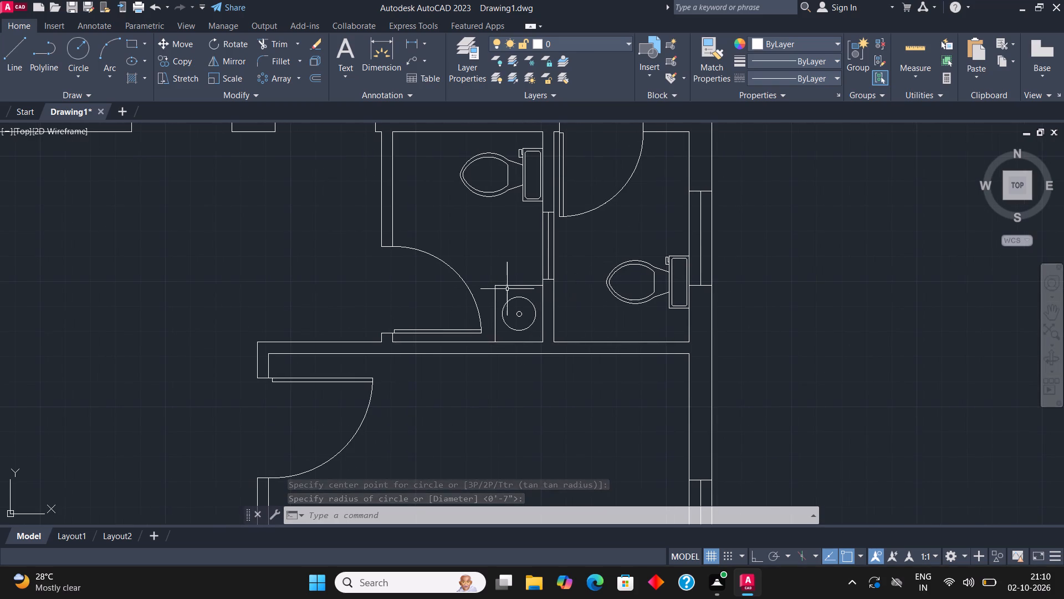
pyautogui.scroll(3, 499, 310)
pyautogui.click(574, 351)
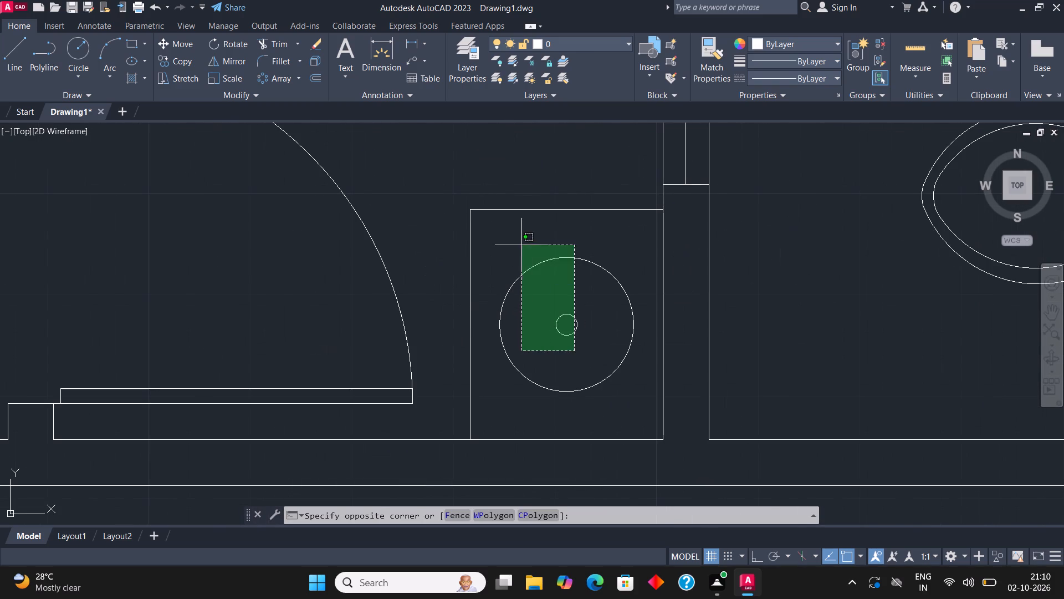
pyautogui.click(502, 193)
pyautogui.click(175, 57)
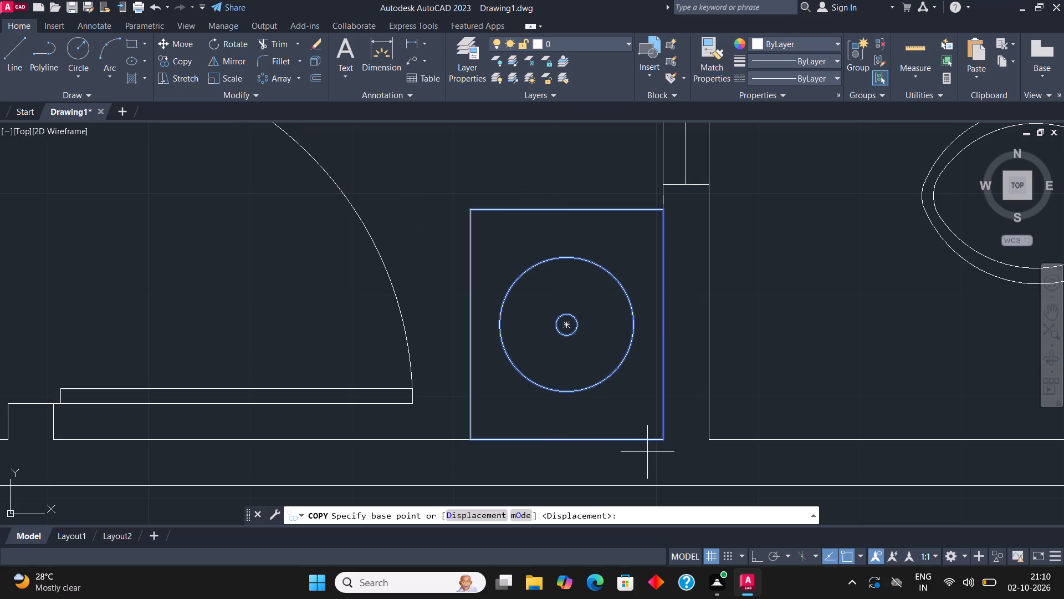
pyautogui.click(658, 441)
pyautogui.scroll(-2, 600, 438)
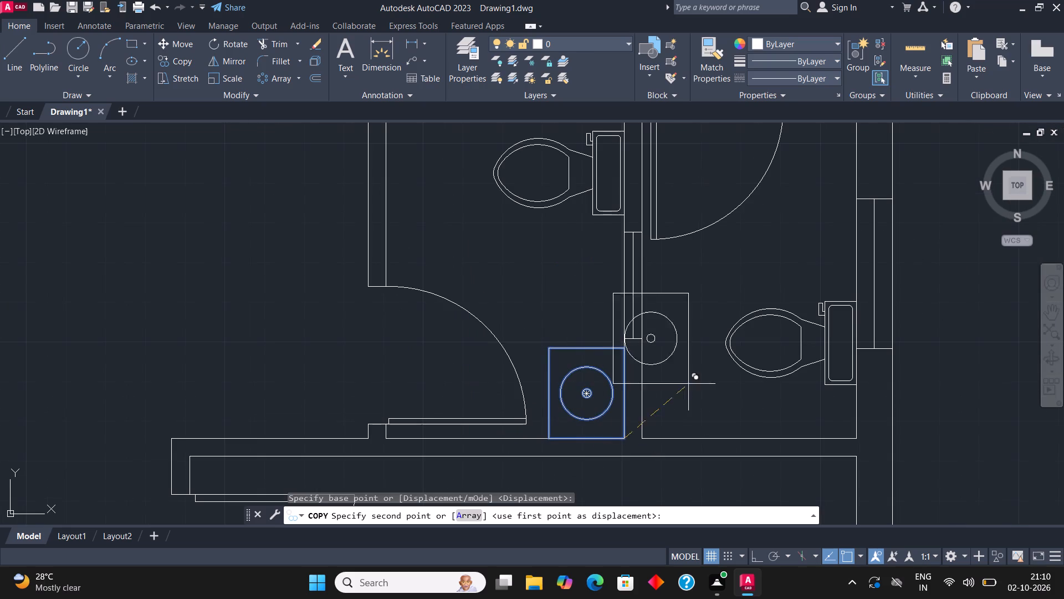
pyautogui.moveTo(790, 323); pyautogui.dragTo(745, 392, button='middle')
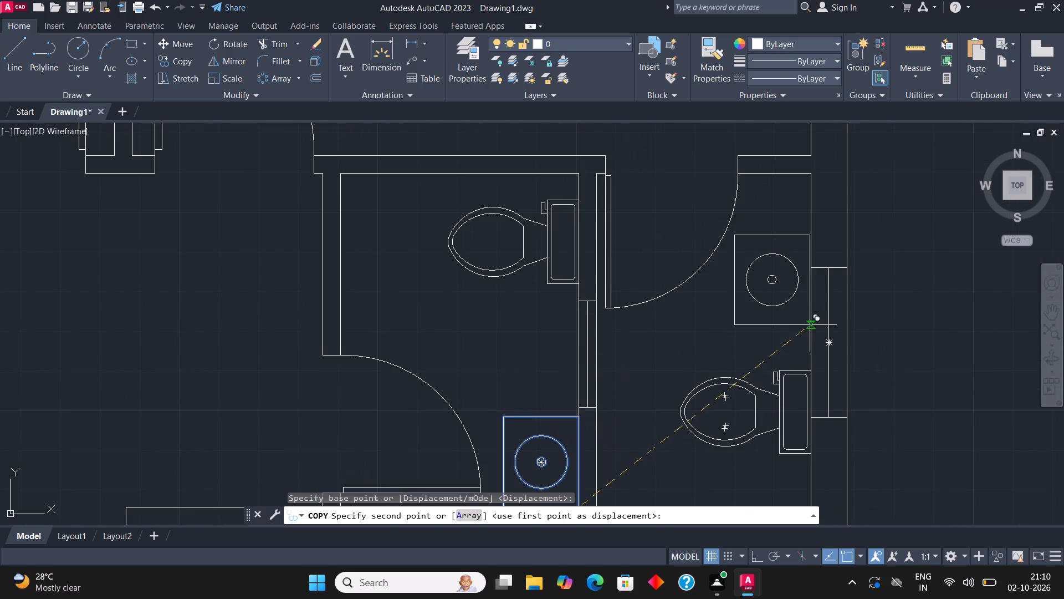
pyautogui.click(811, 319)
pyautogui.press('Escape')
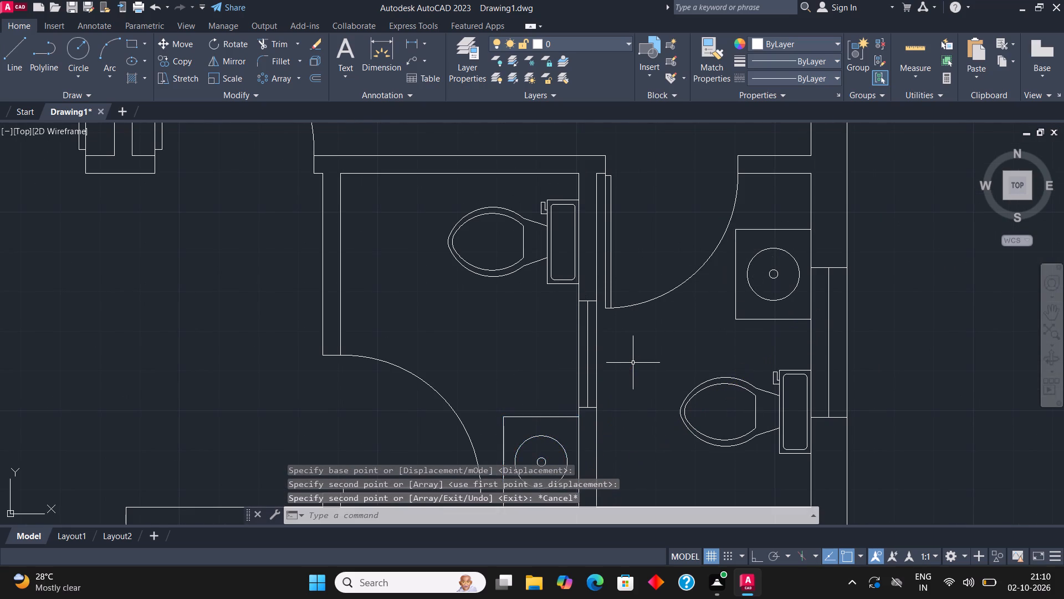
# Draw a tall, narrow rectangle in the lower right room, a little in from the right wall beside the window.
pyautogui.scroll(-1, 674, 366)
pyautogui.moveTo(675, 366); pyautogui.dragTo(687, 337, button='middle')
pyautogui.scroll(-2, 709, 288)
pyautogui.scroll(-1, 735, 334)
pyautogui.moveTo(736, 336); pyautogui.dragTo(738, 240, button='middle')
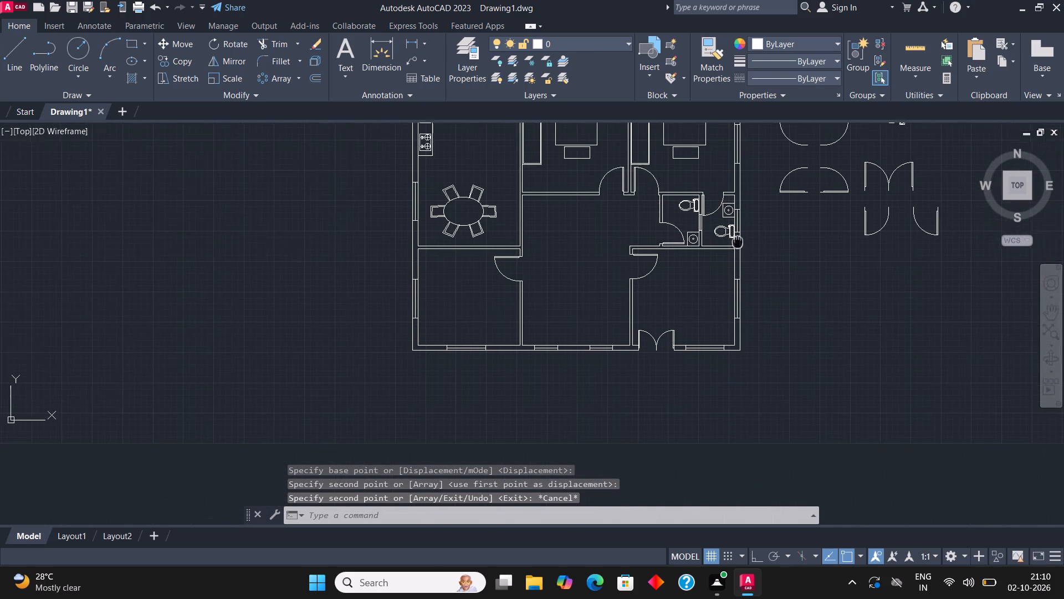
pyautogui.moveTo(738, 240); pyautogui.dragTo(737, 237, button='middle')
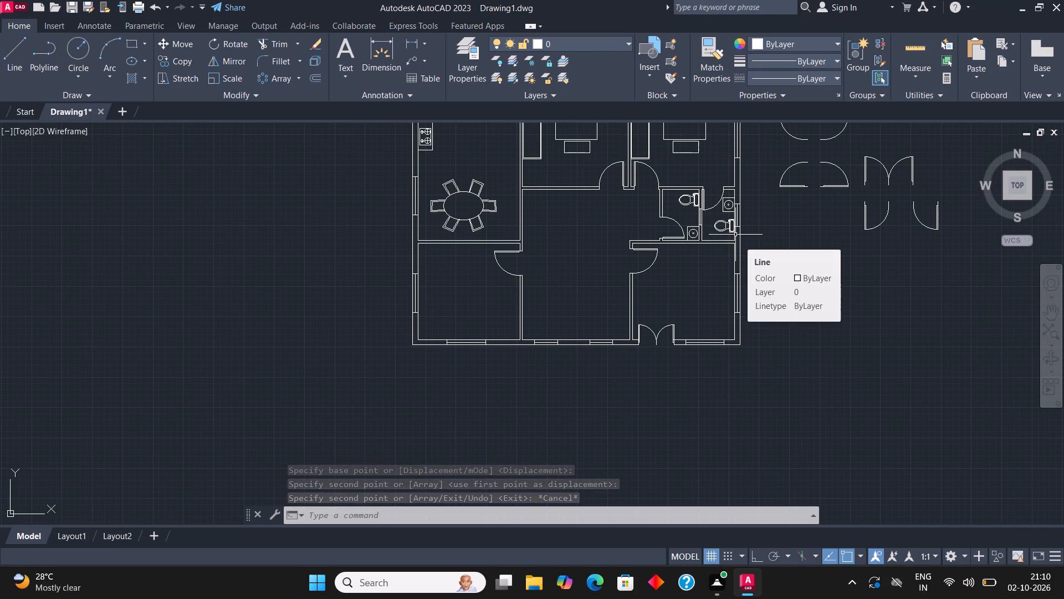
pyautogui.moveTo(717, 283); pyautogui.dragTo(672, 284, button='middle')
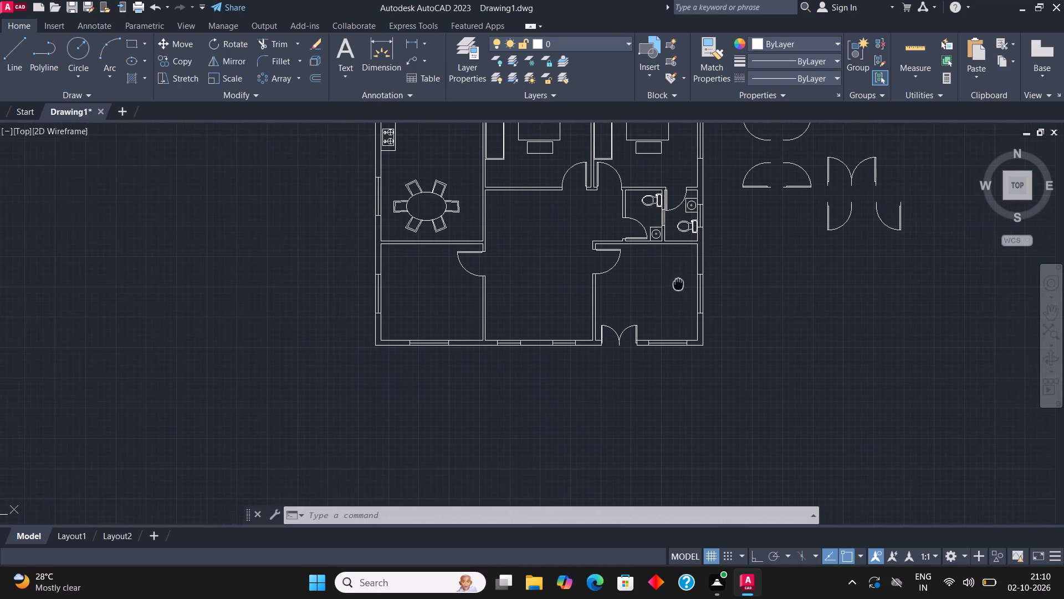
pyautogui.moveTo(672, 284); pyautogui.dragTo(626, 293, button='middle')
pyautogui.scroll(2, 626, 293)
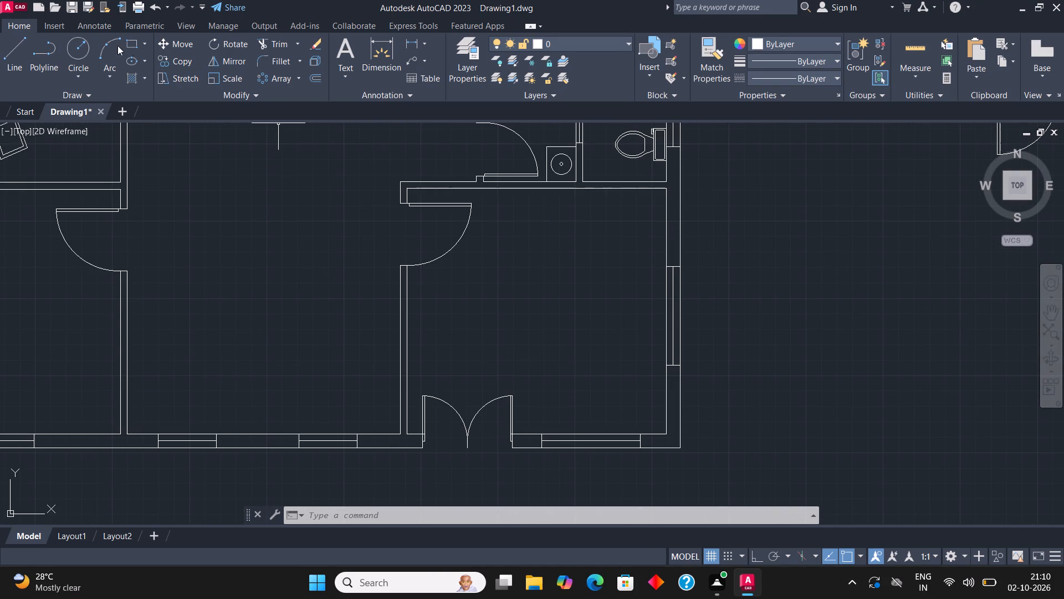
pyautogui.click(126, 40)
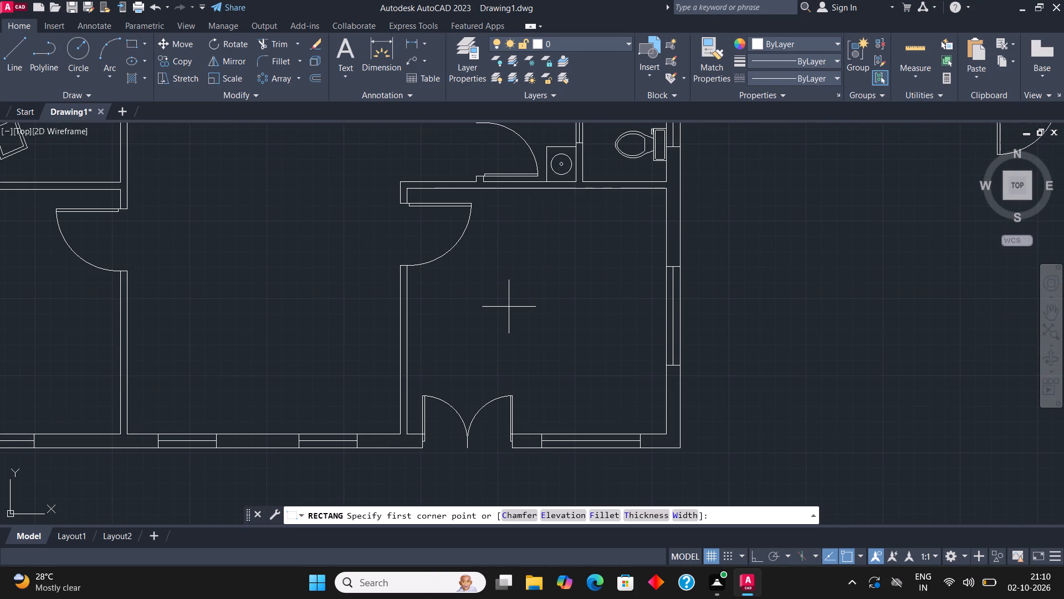
pyautogui.click(631, 243)
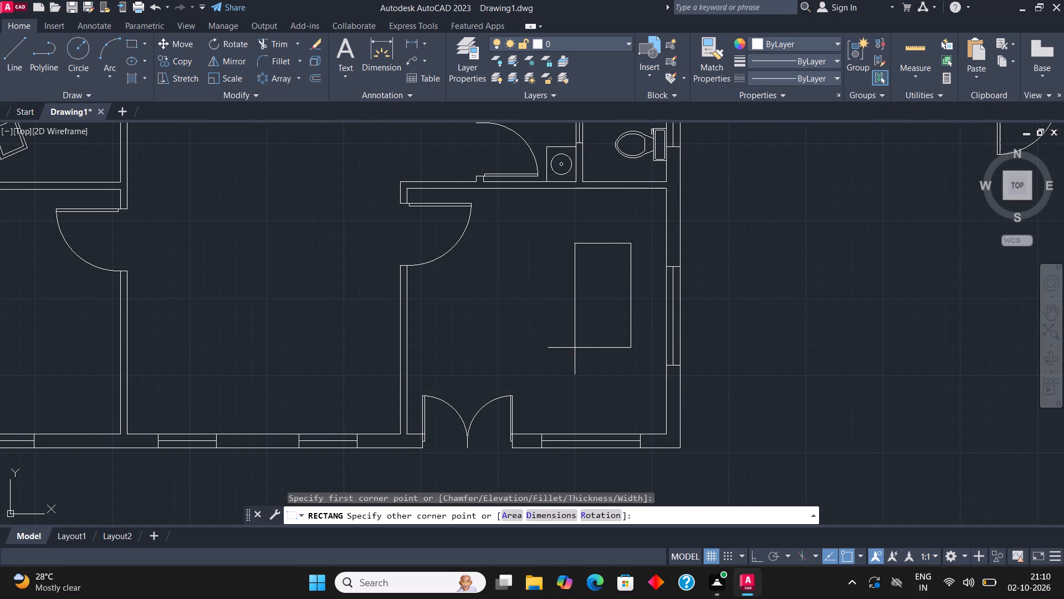
pyautogui.click(587, 349)
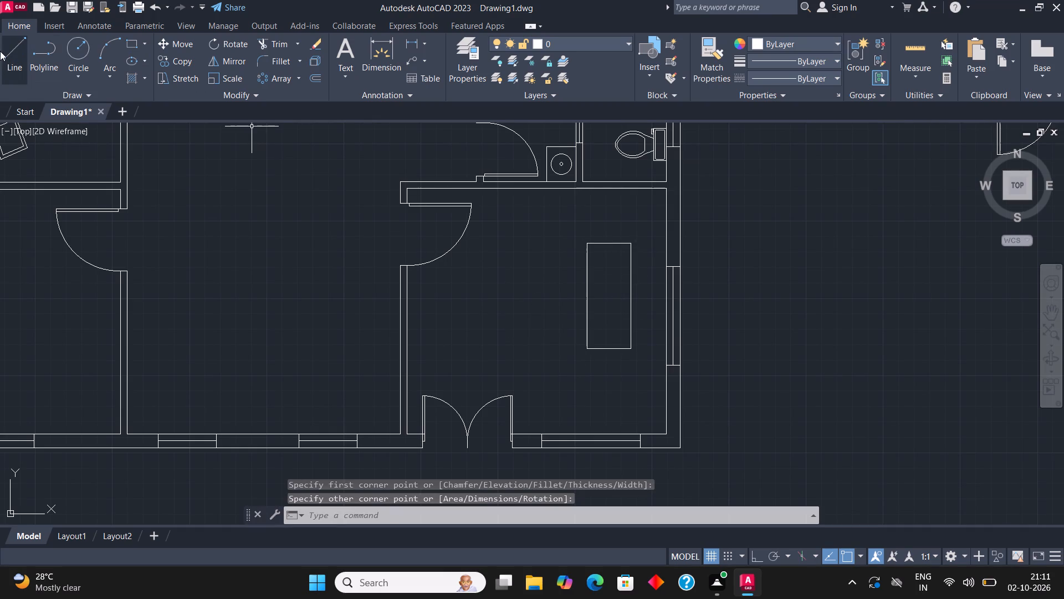
# Draw a horizontal line across the tall rectangle about a third of the way down, and delete the extra overlapping segment.
pyautogui.click(5, 52)
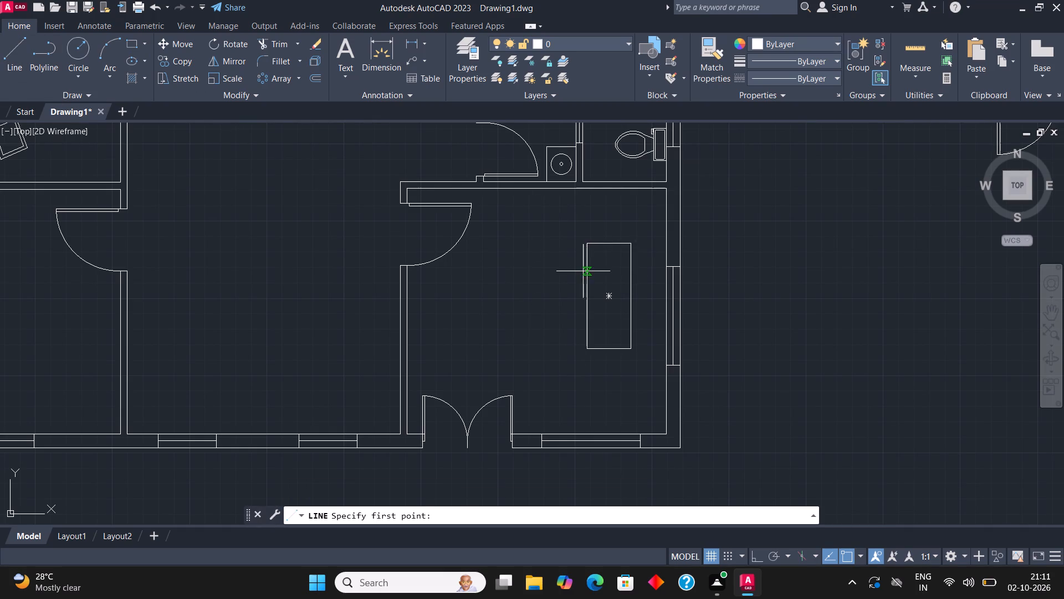
pyautogui.click(588, 277)
pyautogui.click(632, 276)
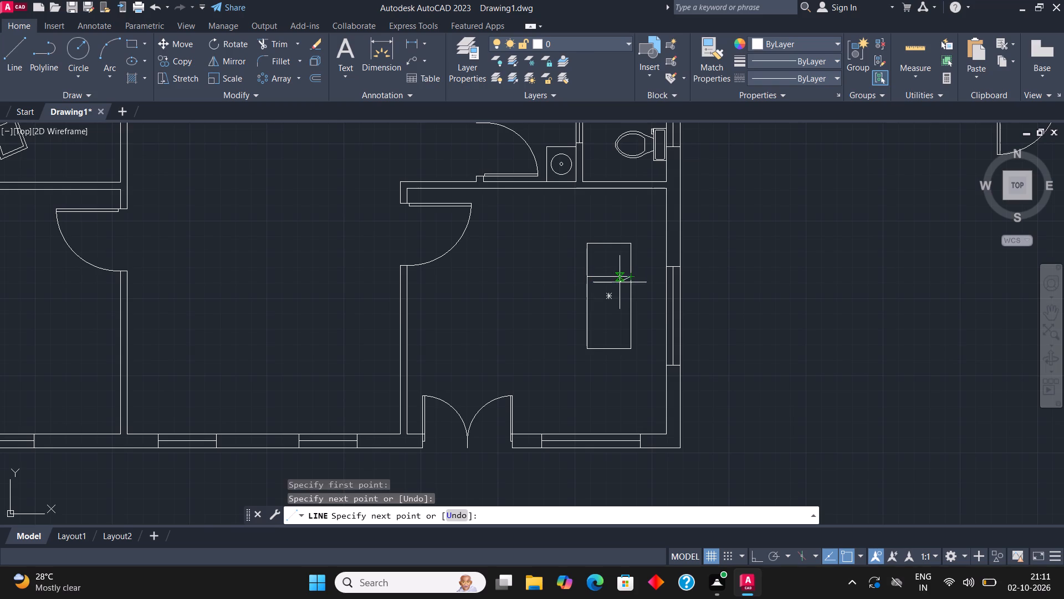
pyautogui.click(612, 276)
pyautogui.press('Escape')
pyautogui.click(612, 276)
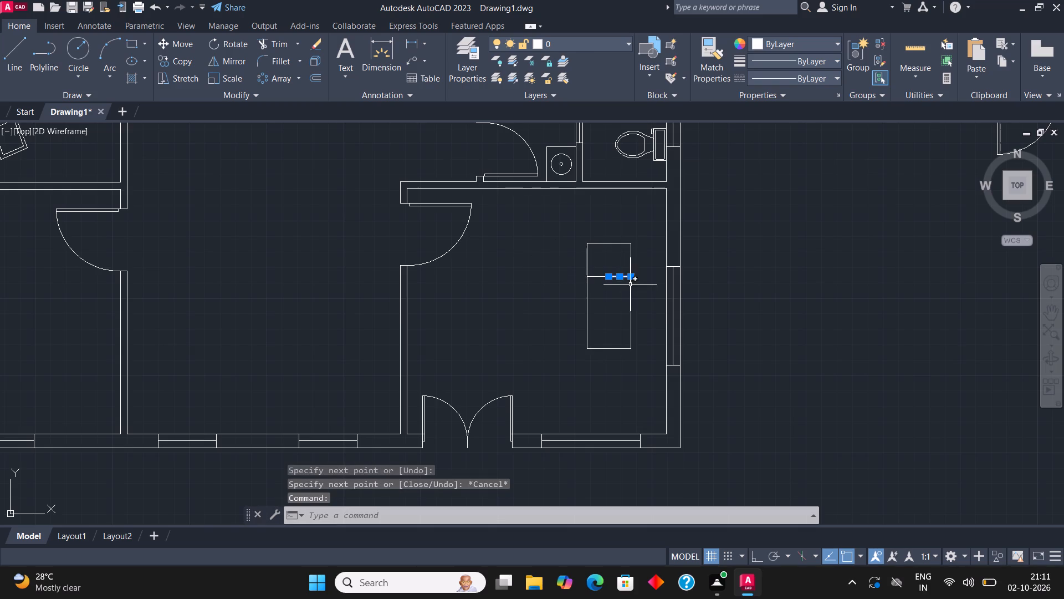
pyautogui.press('Delete')
# Copy the horizontal divider straight down to about two thirds of the way down the rectangle.
pyautogui.click(607, 280)
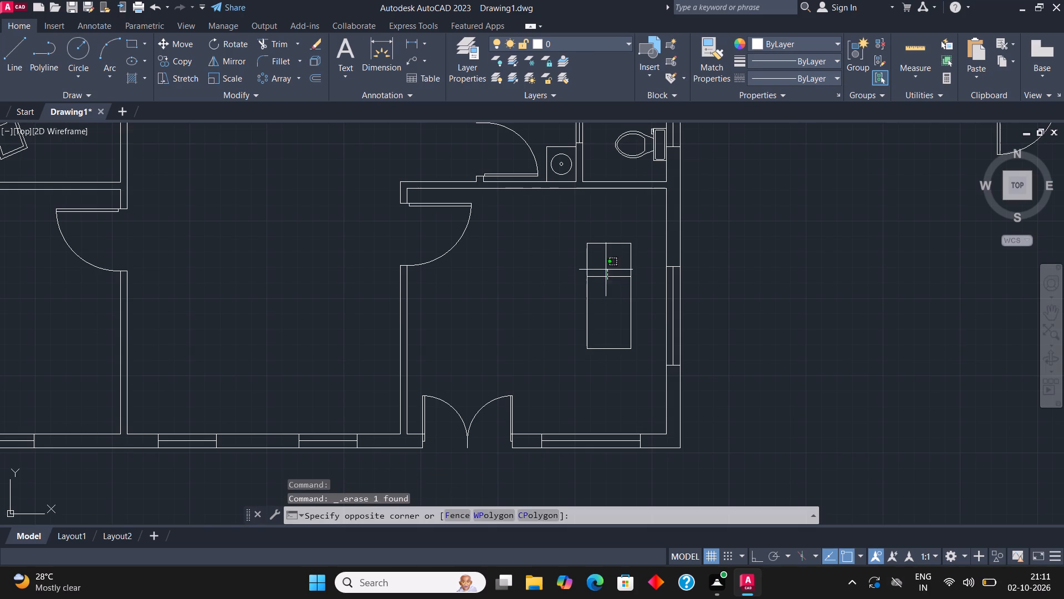
pyautogui.click(606, 270)
pyautogui.click(184, 62)
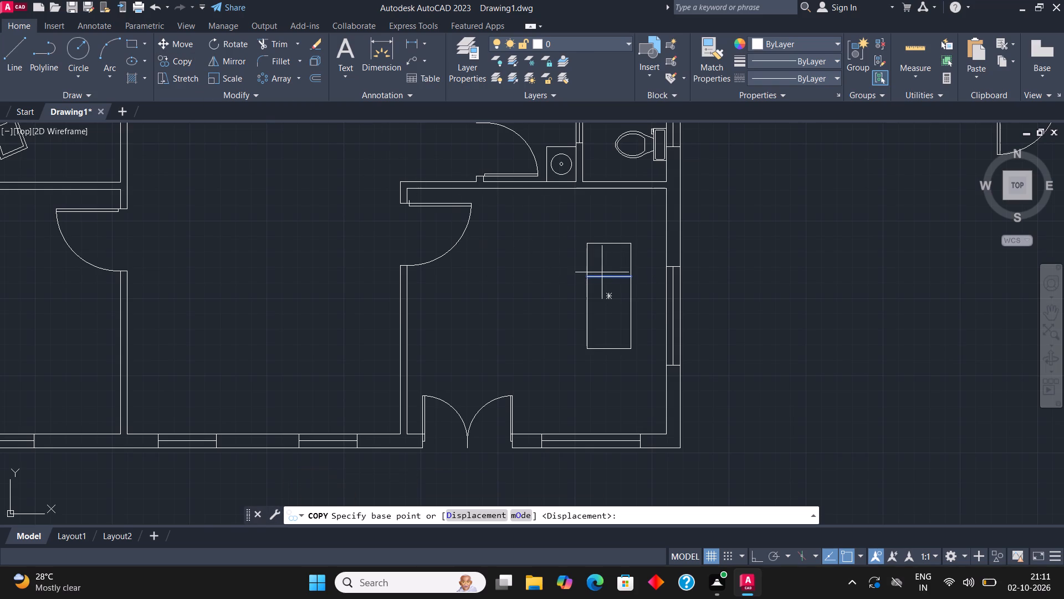
pyautogui.click(609, 272)
pyautogui.click(613, 309)
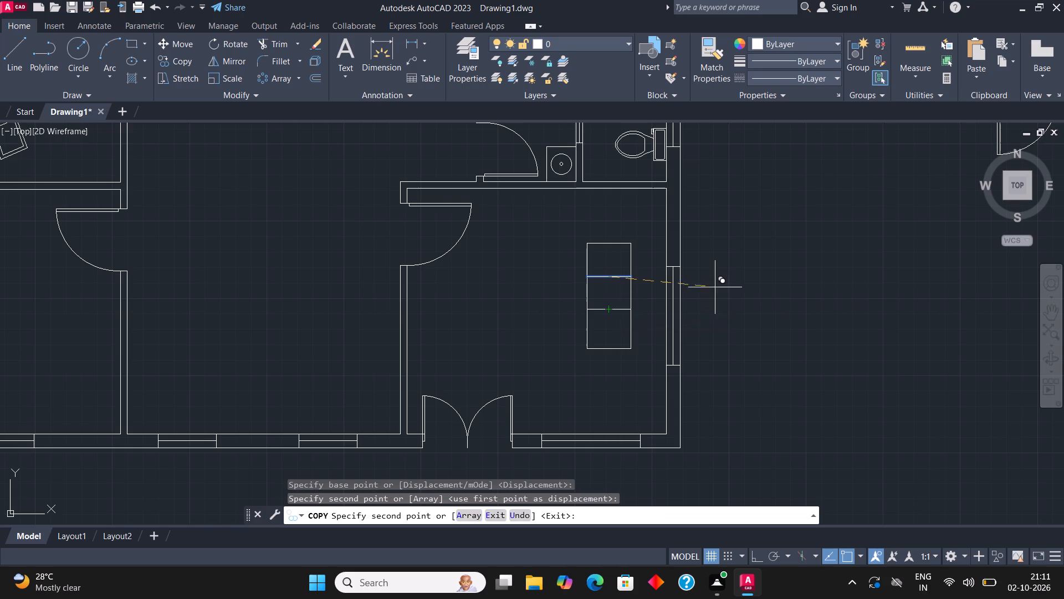
pyautogui.press('Escape')
# Shift both divider lines slightly downward so the rectangle is split into three roughly equal parts.
pyautogui.scroll(2, 605, 308)
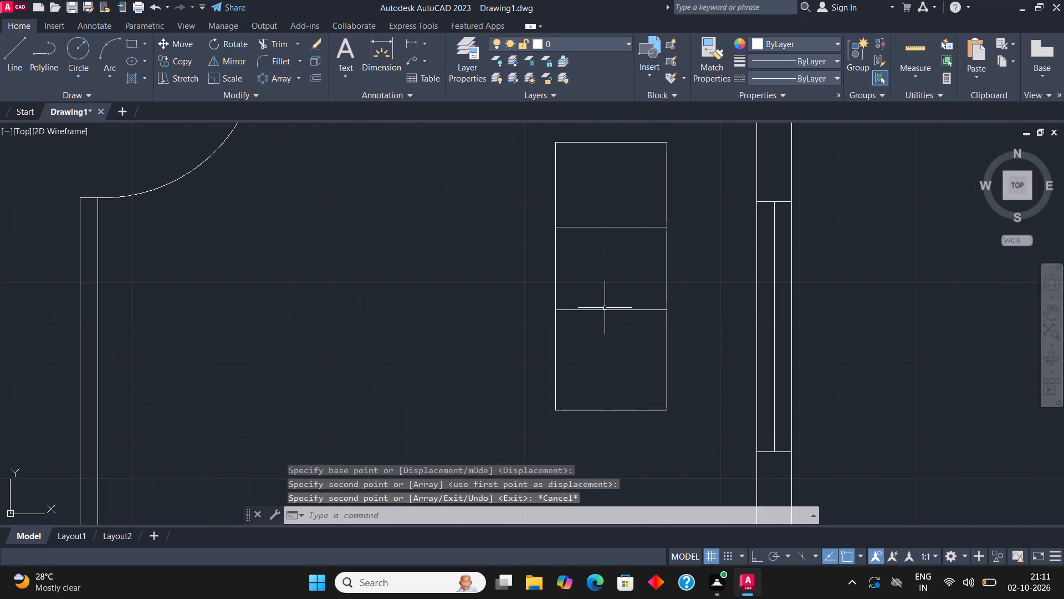
pyautogui.click(606, 312)
pyautogui.scroll(1, 613, 322)
pyautogui.click(610, 303)
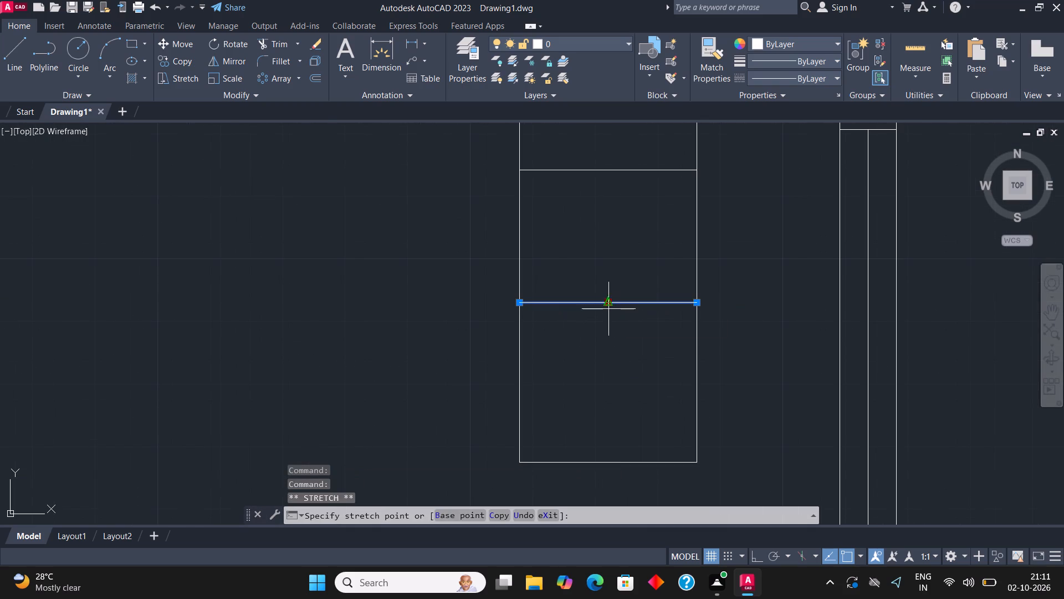
pyautogui.click(609, 312)
pyautogui.scroll(-1, 611, 336)
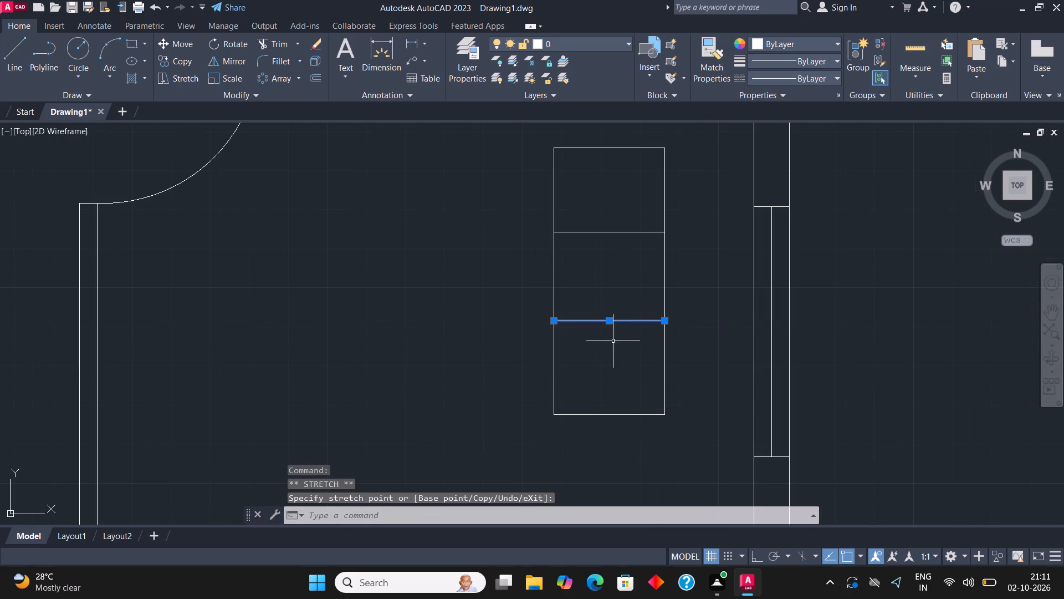
pyautogui.press('Escape')
pyautogui.click(617, 231)
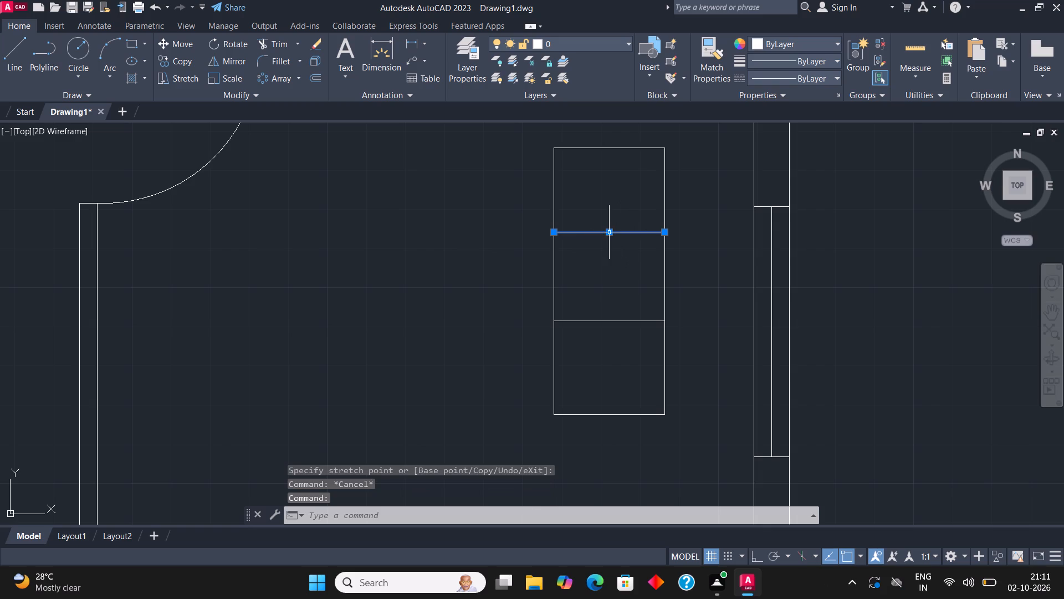
pyautogui.click(608, 235)
pyautogui.click(608, 241)
pyautogui.scroll(-2, 611, 250)
pyautogui.press('Escape')
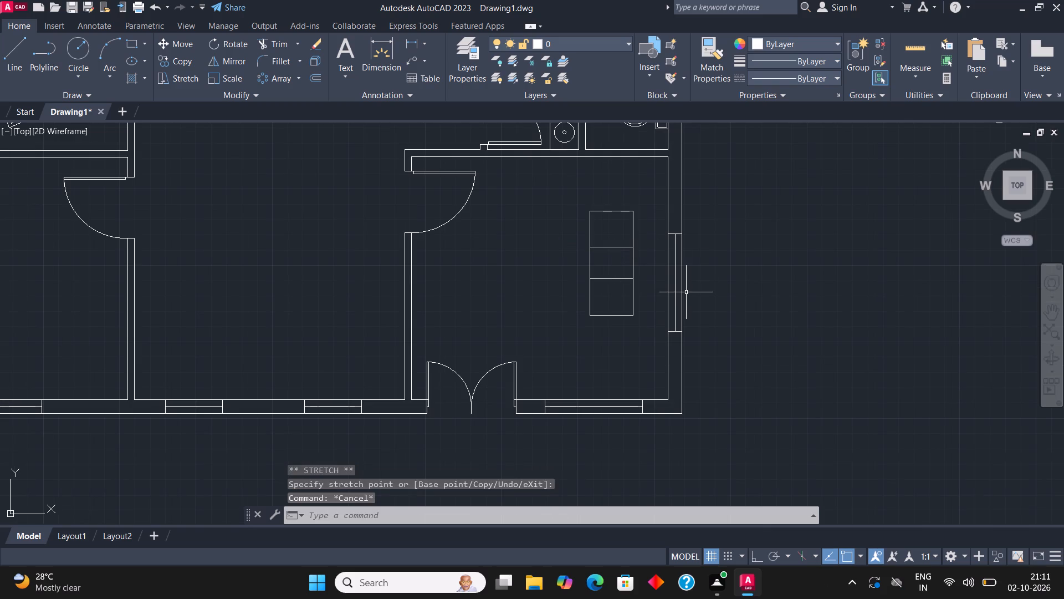
# Draw a short vertical line upward from the top-left corner of the three-part rectangle in the lower right room.
pyautogui.moveTo(682, 292); pyautogui.dragTo(599, 320, button='middle')
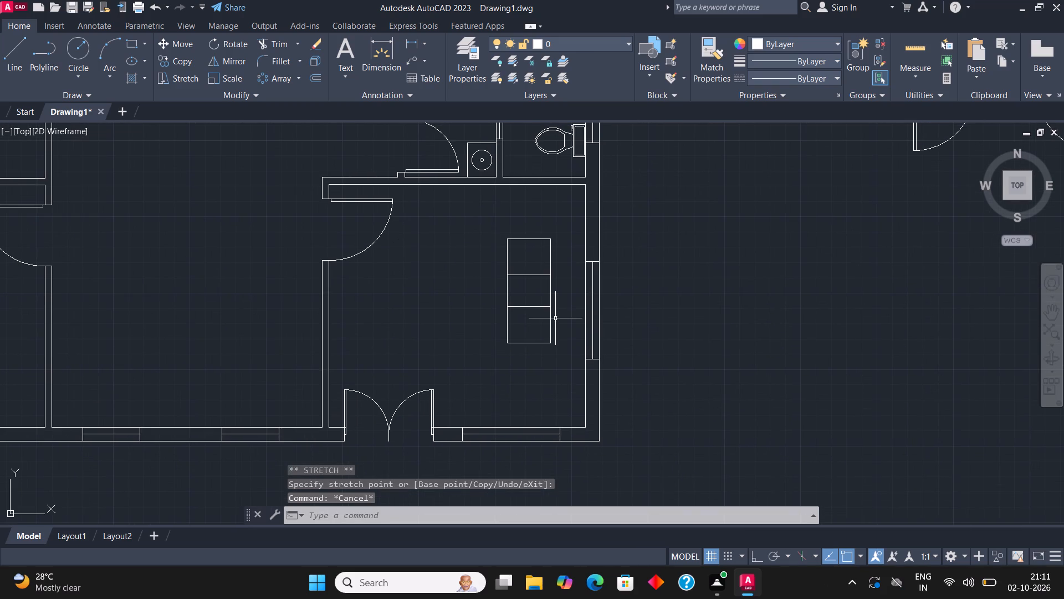
pyautogui.moveTo(562, 313); pyautogui.dragTo(566, 371, button='middle')
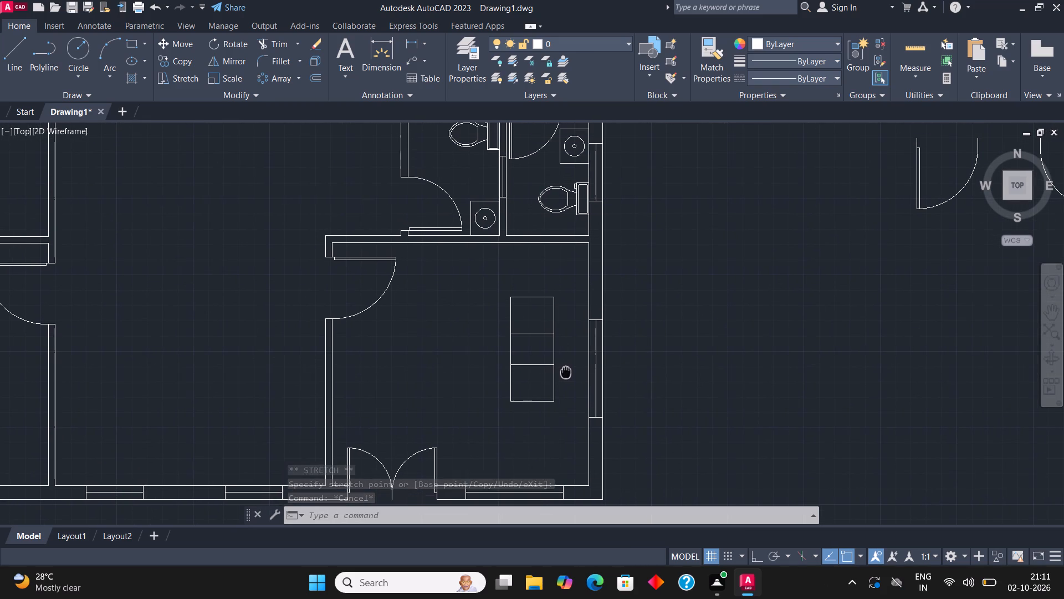
pyautogui.click(134, 43)
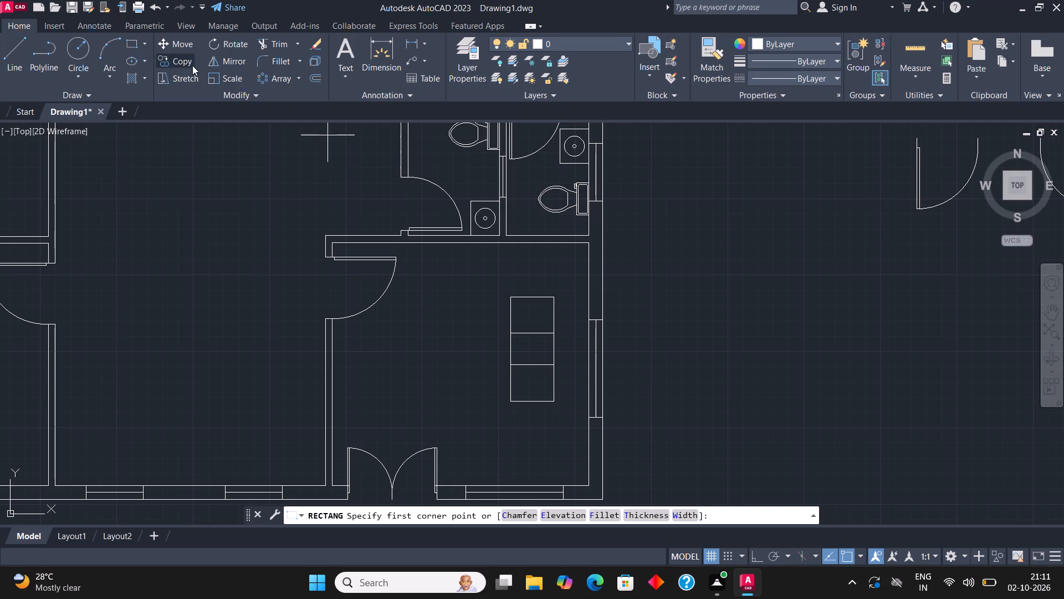
pyautogui.click(23, 48)
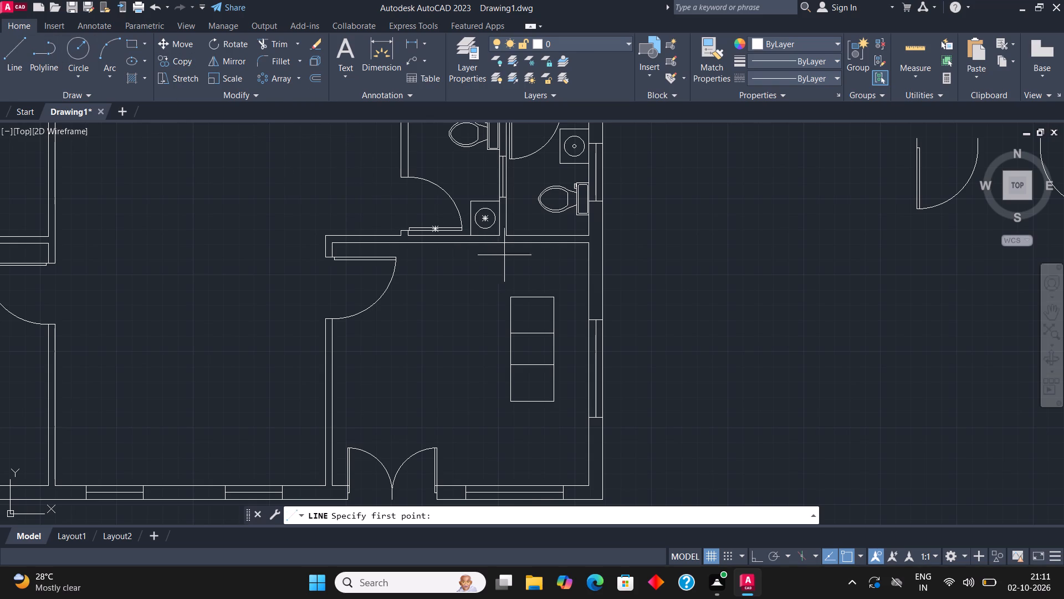
pyautogui.scroll(2, 565, 286)
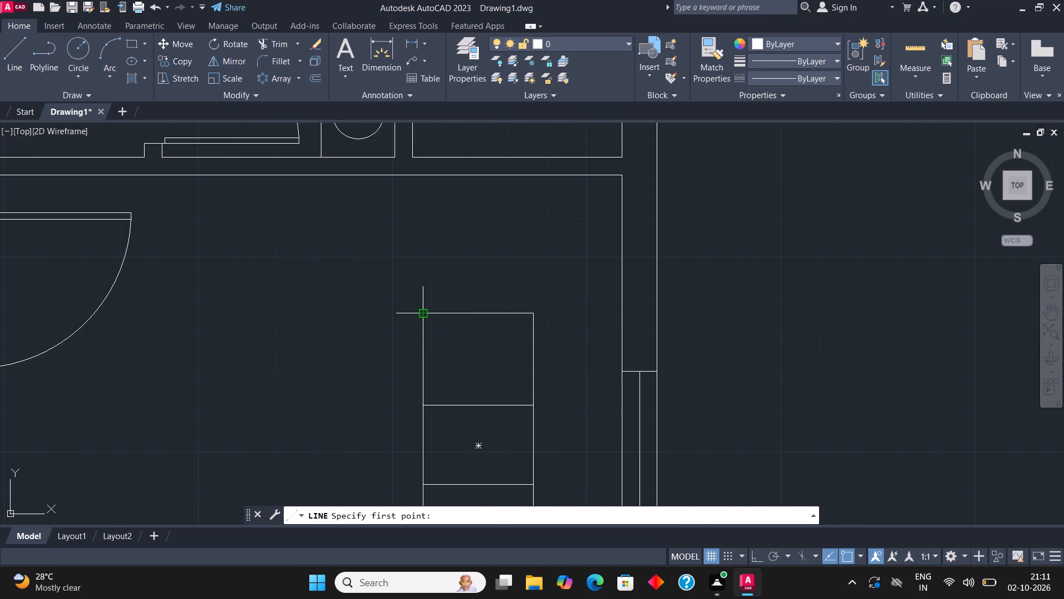
pyautogui.click(420, 311)
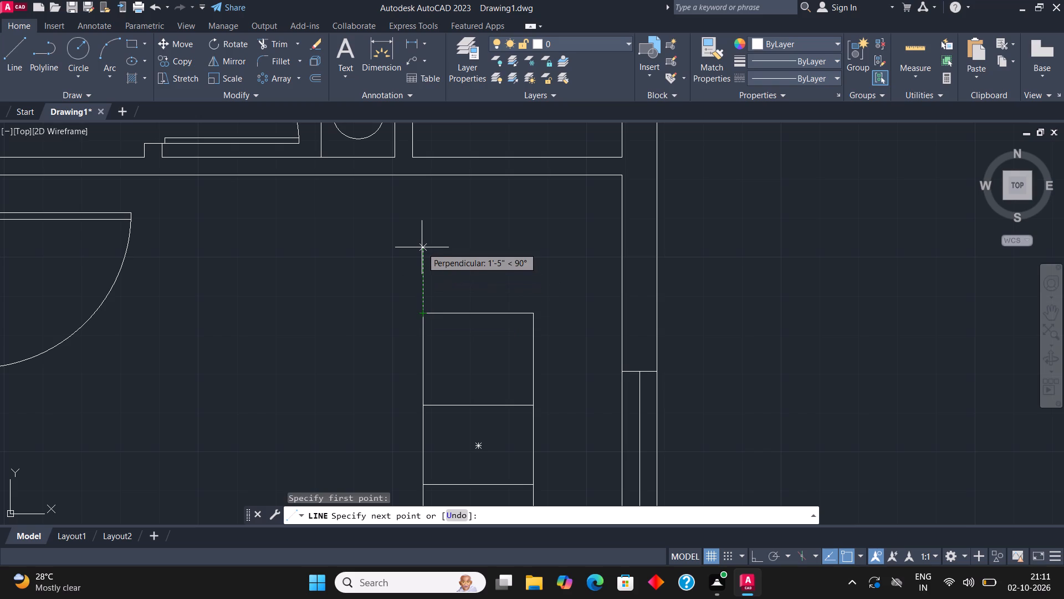
pyautogui.click(422, 241)
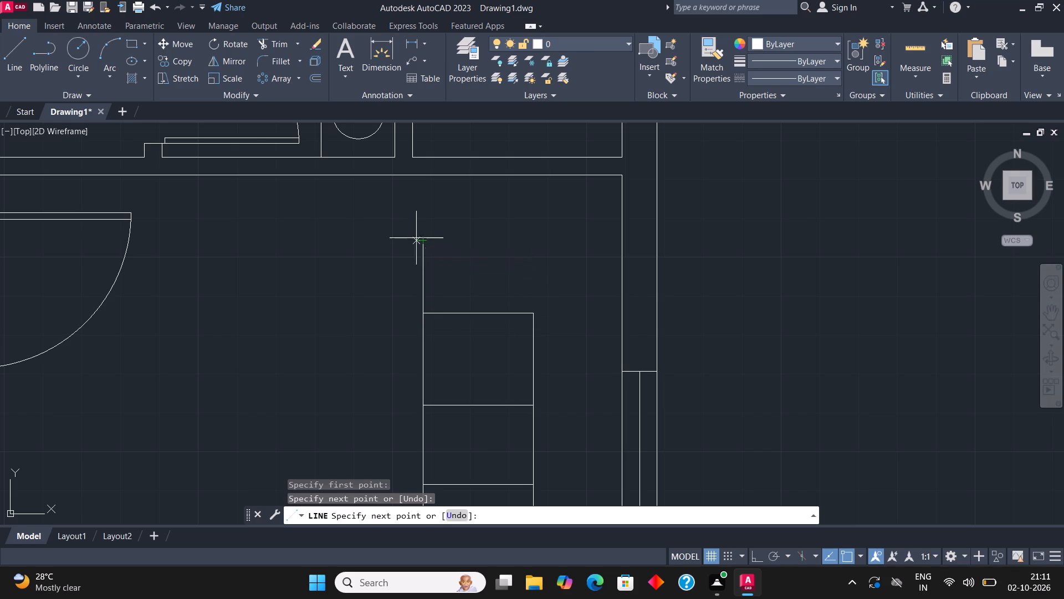
# Draw a Start, End, Direction arc bulging outward from the short line's upper end to the rectangle's top-right corner.
pyautogui.click(111, 75)
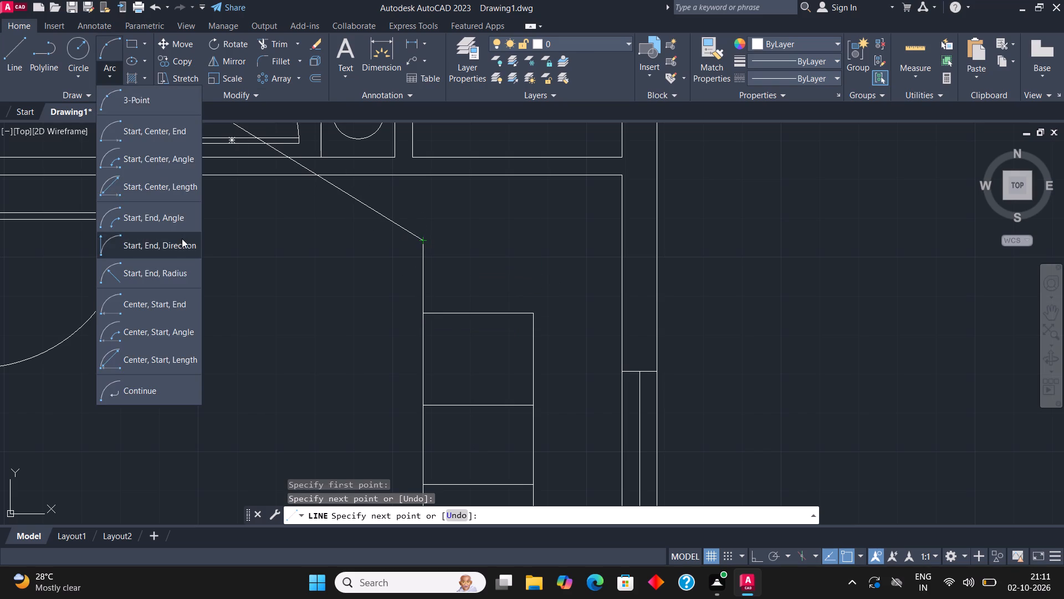
pyautogui.click(182, 238)
pyautogui.click(421, 242)
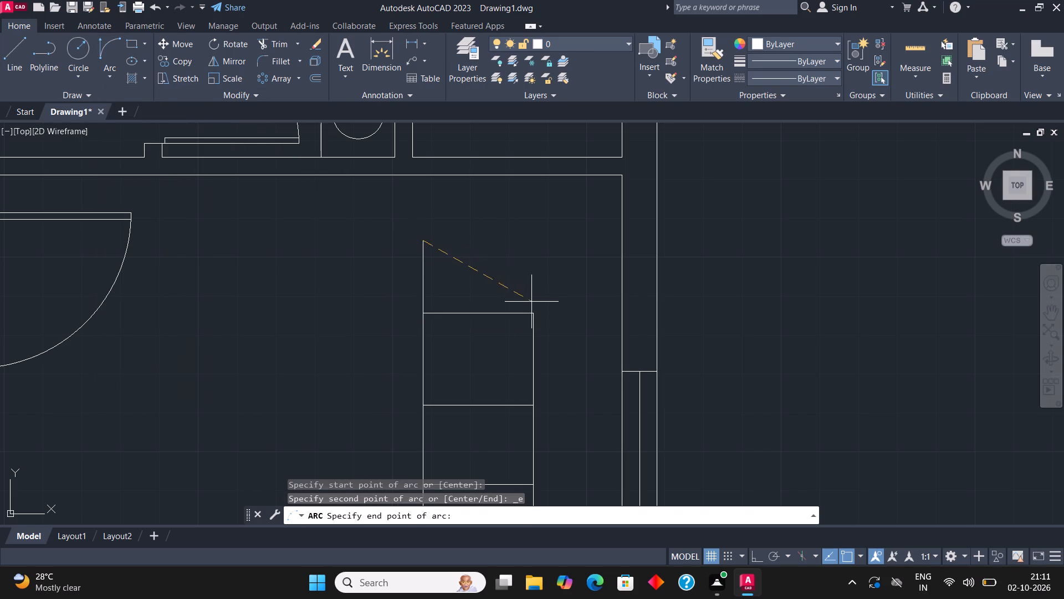
pyautogui.click(533, 311)
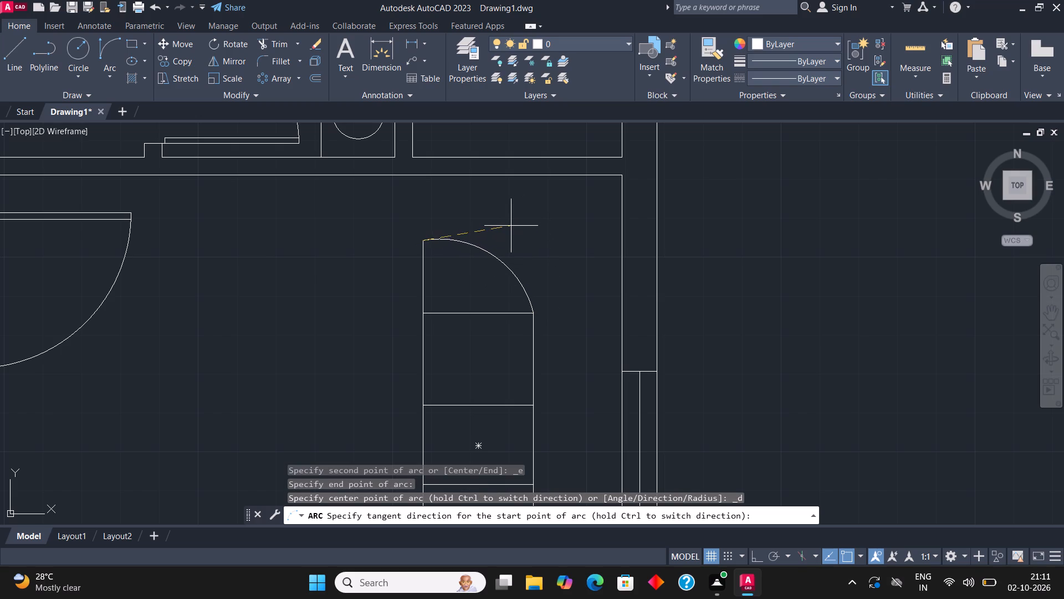
pyautogui.click(514, 227)
pyautogui.scroll(-2, 511, 251)
pyautogui.moveTo(560, 343); pyautogui.dragTo(596, 295, button='middle')
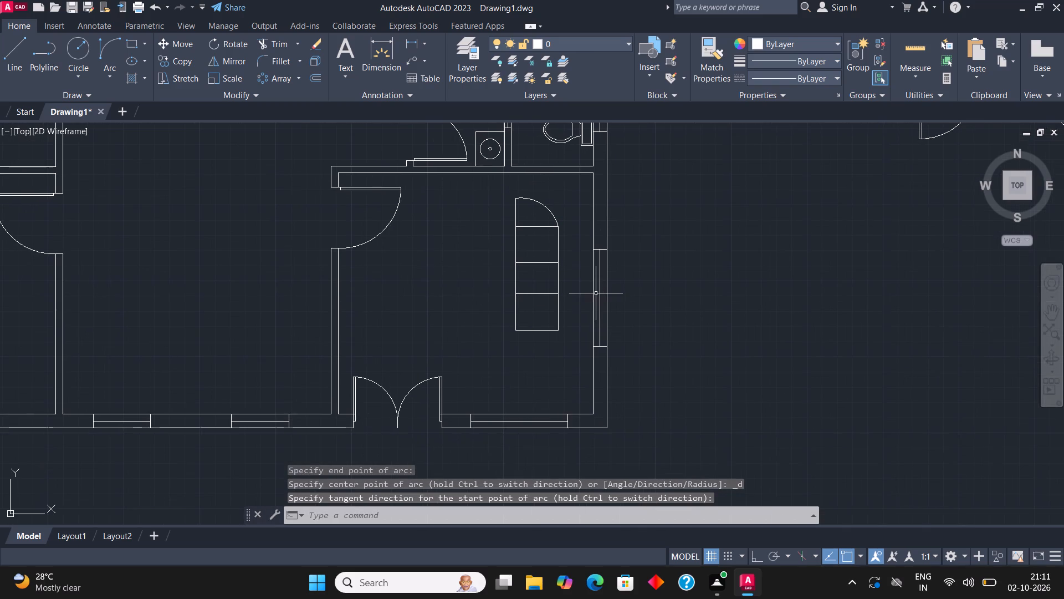
# Extend a vertical line about 2' downward from the bottom-left corner of the three-part rectangle.
pyautogui.scroll(2, 541, 325)
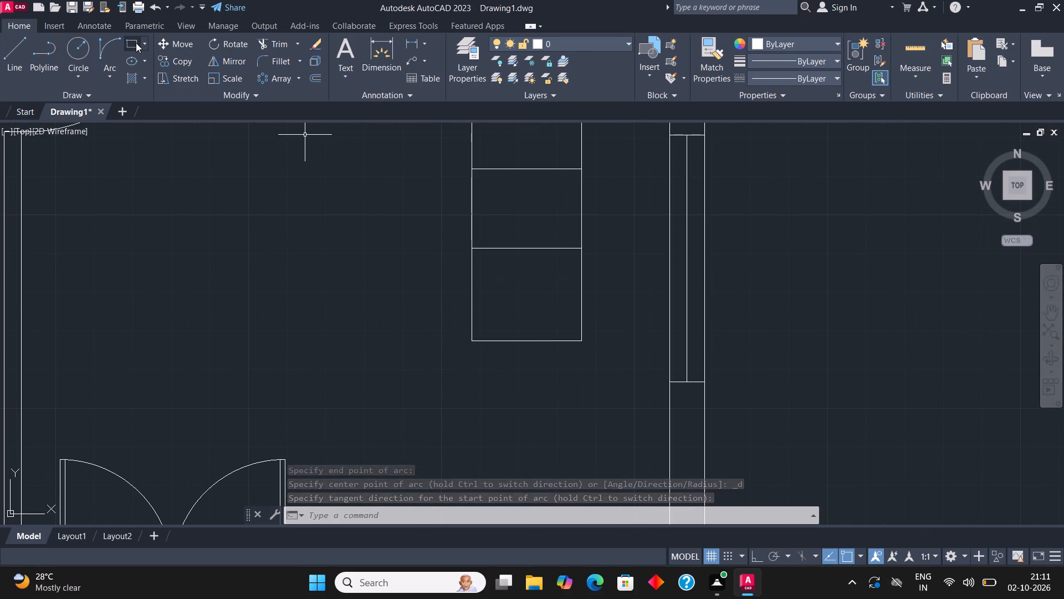
pyautogui.click(137, 43)
pyautogui.click(132, 44)
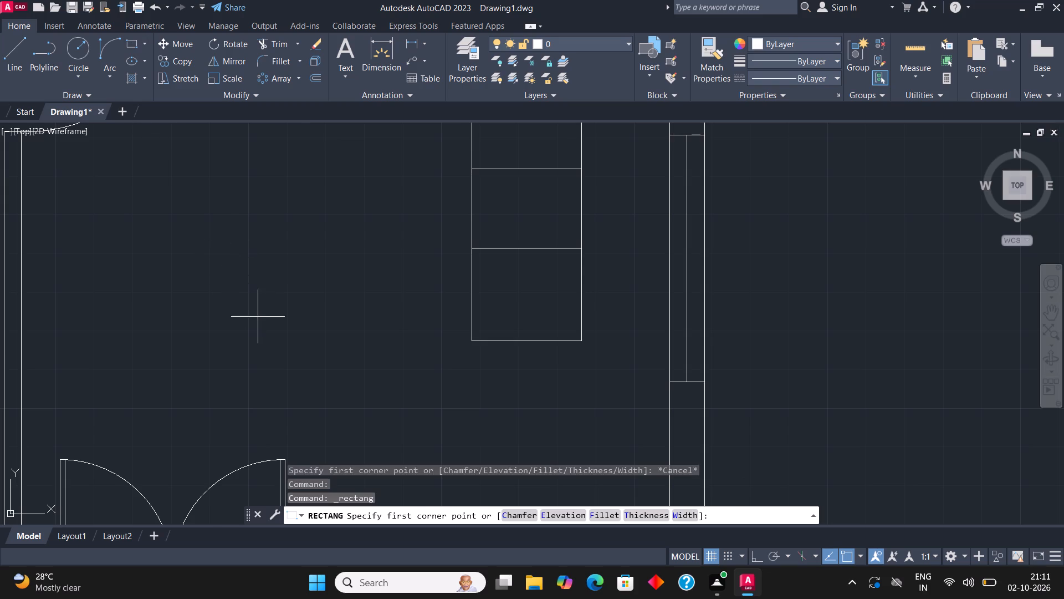
pyautogui.click(473, 348)
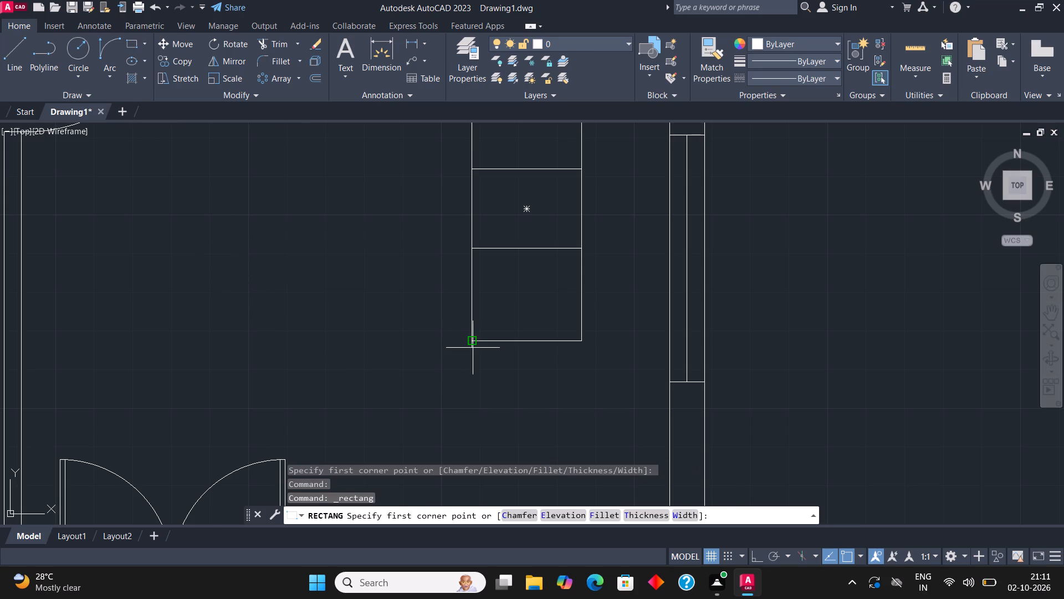
pyautogui.click(473, 440)
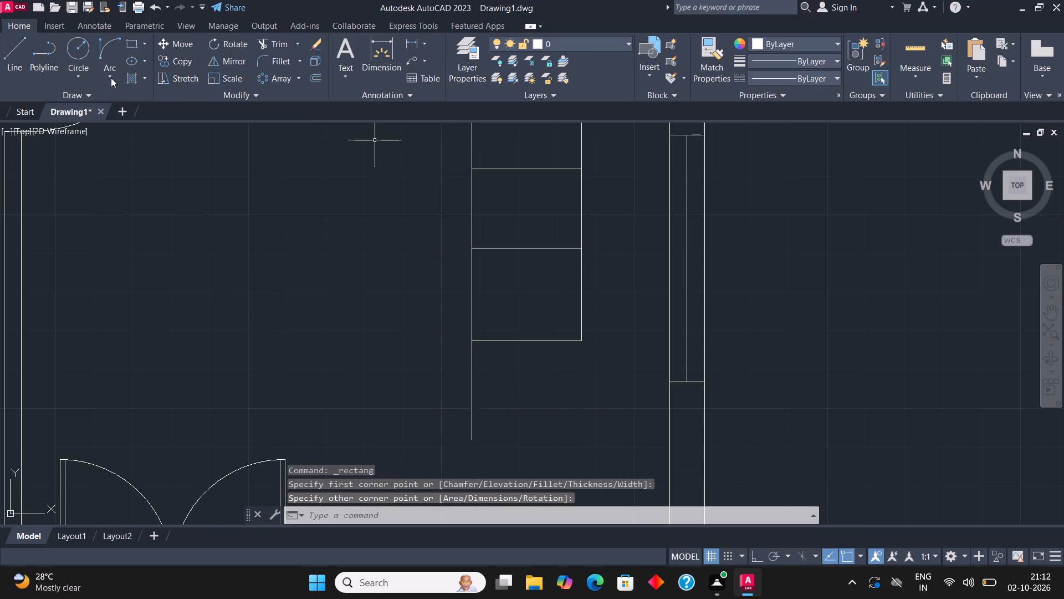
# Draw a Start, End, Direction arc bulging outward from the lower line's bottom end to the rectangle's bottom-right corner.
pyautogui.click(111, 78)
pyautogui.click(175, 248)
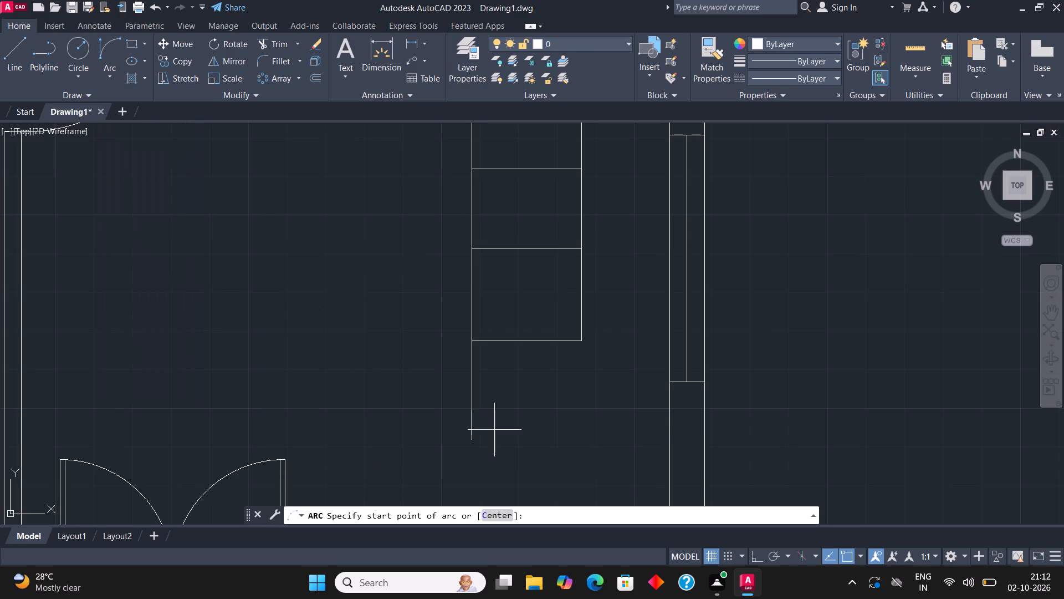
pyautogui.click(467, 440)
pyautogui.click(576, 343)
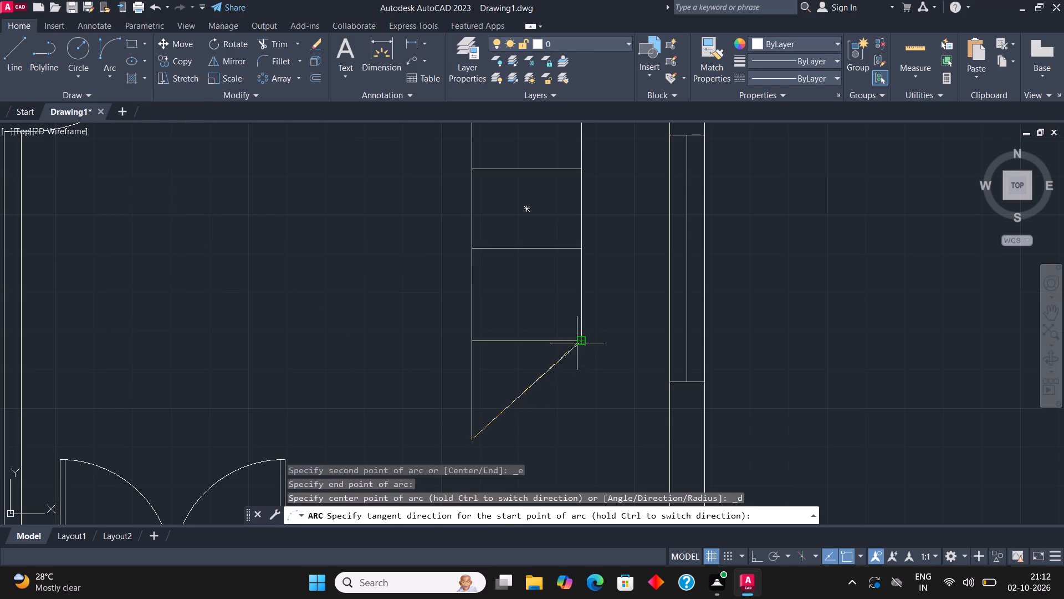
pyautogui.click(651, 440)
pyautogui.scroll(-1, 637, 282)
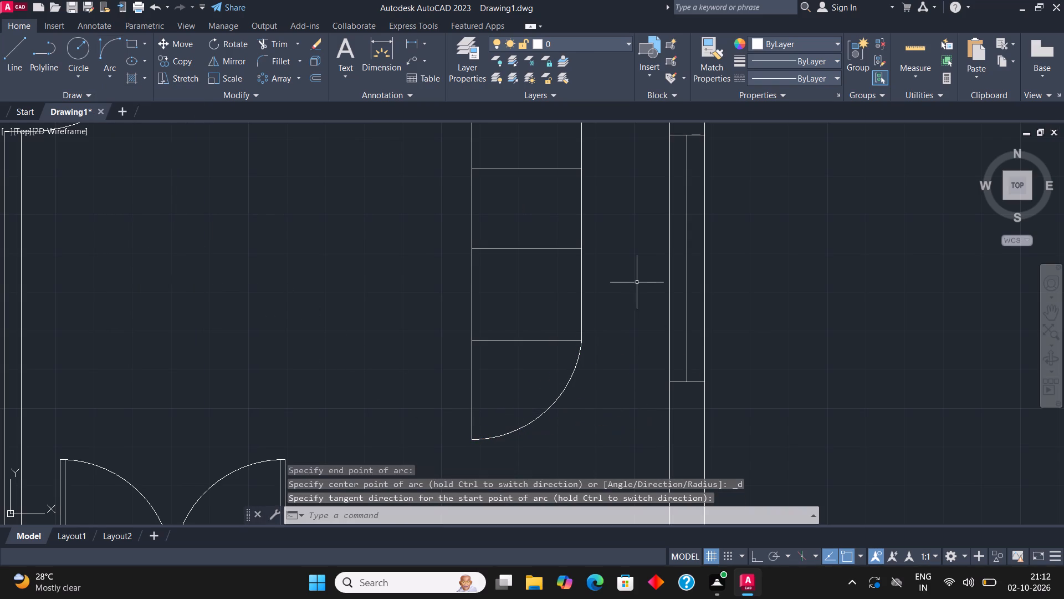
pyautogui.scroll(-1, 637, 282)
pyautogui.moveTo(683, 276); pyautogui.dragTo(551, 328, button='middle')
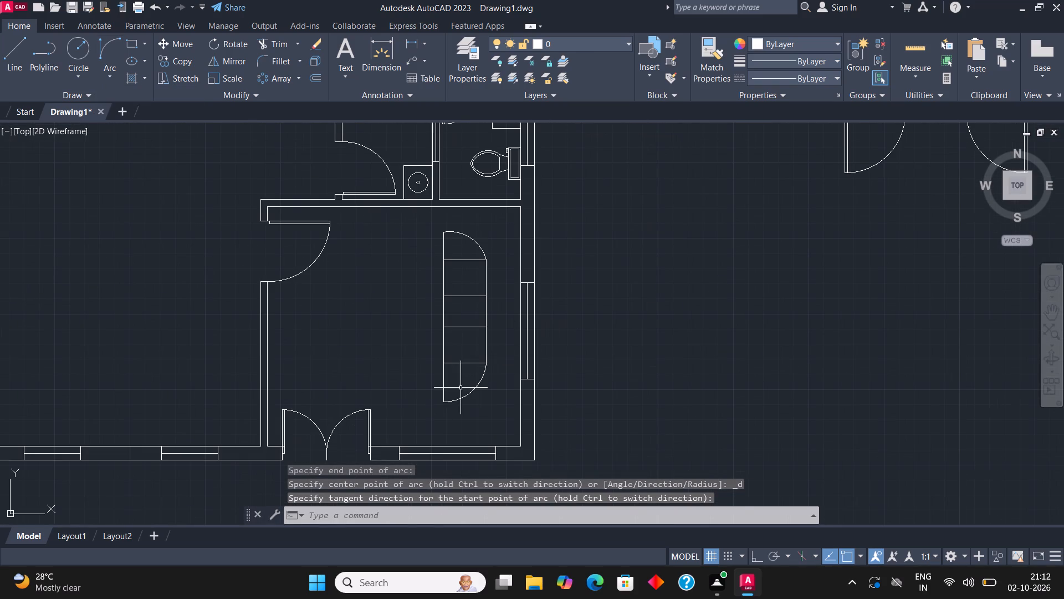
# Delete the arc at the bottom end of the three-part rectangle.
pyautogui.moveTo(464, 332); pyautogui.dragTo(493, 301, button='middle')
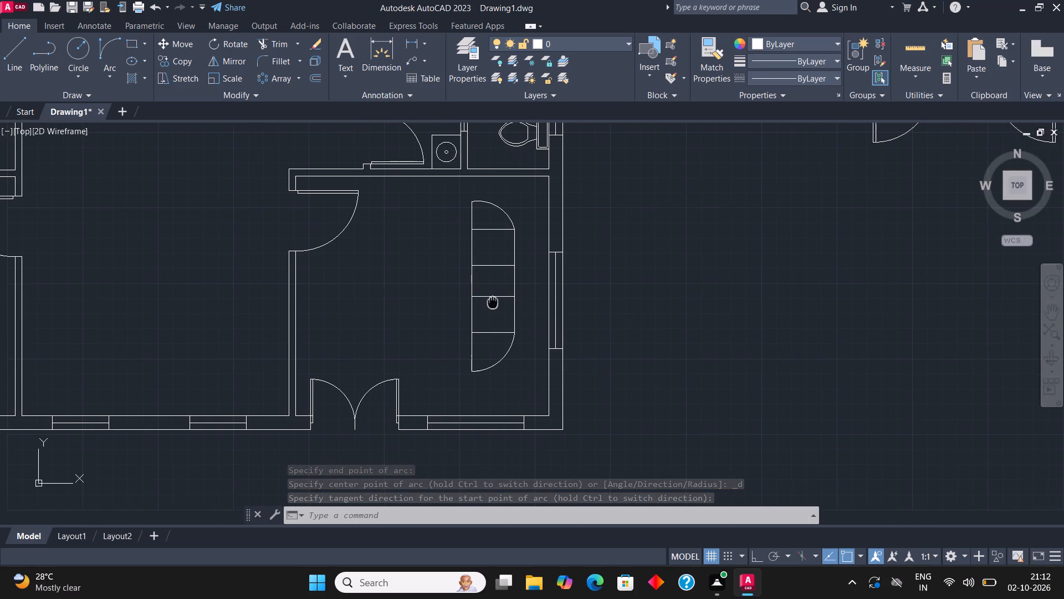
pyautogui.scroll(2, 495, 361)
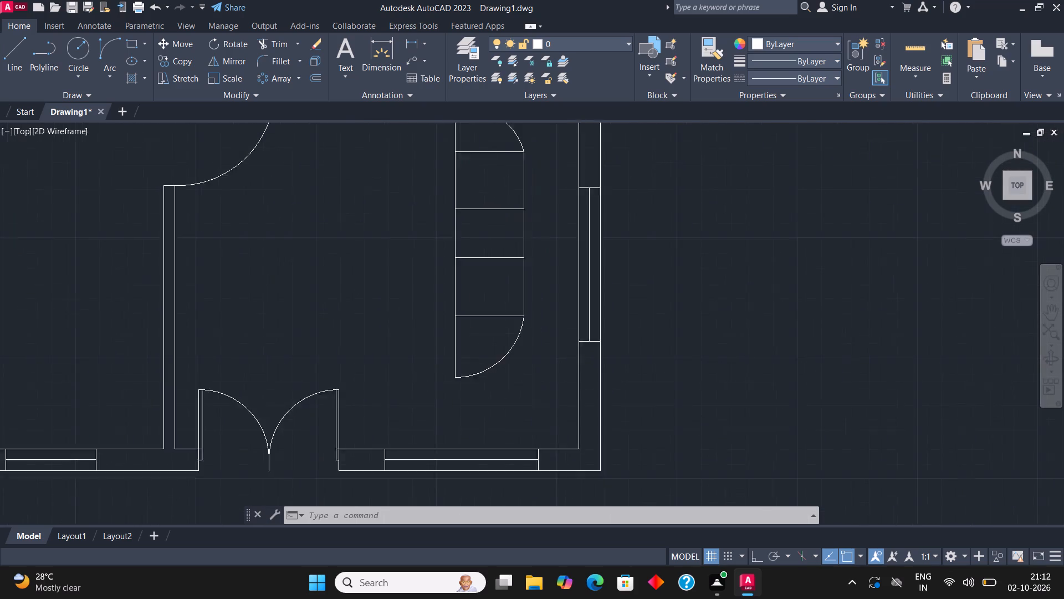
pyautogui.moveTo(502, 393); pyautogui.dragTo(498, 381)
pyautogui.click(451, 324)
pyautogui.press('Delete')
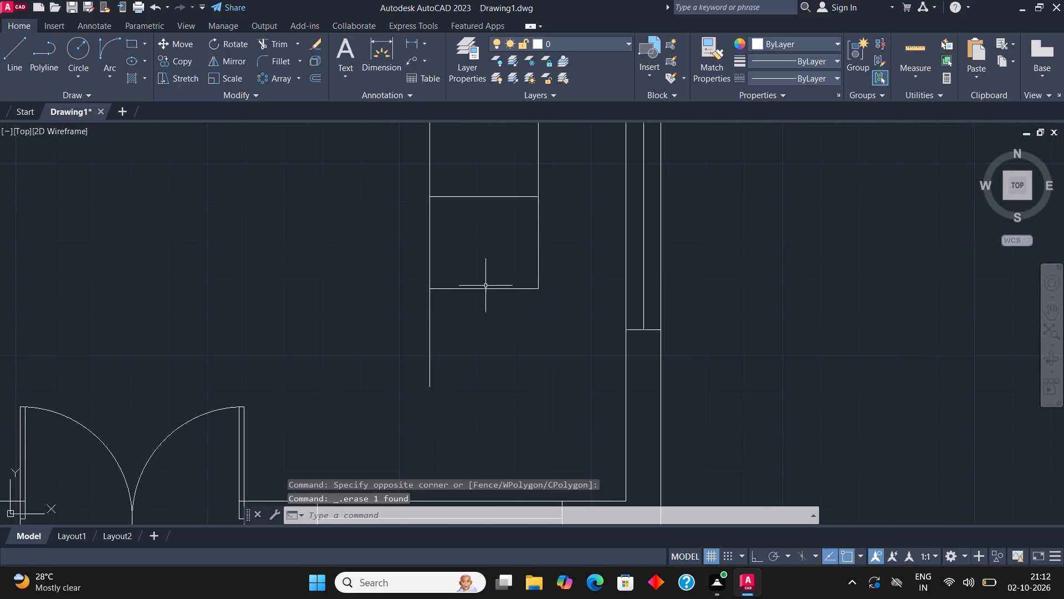
# Shorten the vertical line below the three-part rectangle from its lower end so it roughly matches the line at the top.
pyautogui.moveTo(483, 289); pyautogui.dragTo(468, 322, button='middle')
pyautogui.scroll(-2, 469, 322)
pyautogui.moveTo(478, 344); pyautogui.dragTo(478, 349, button='middle')
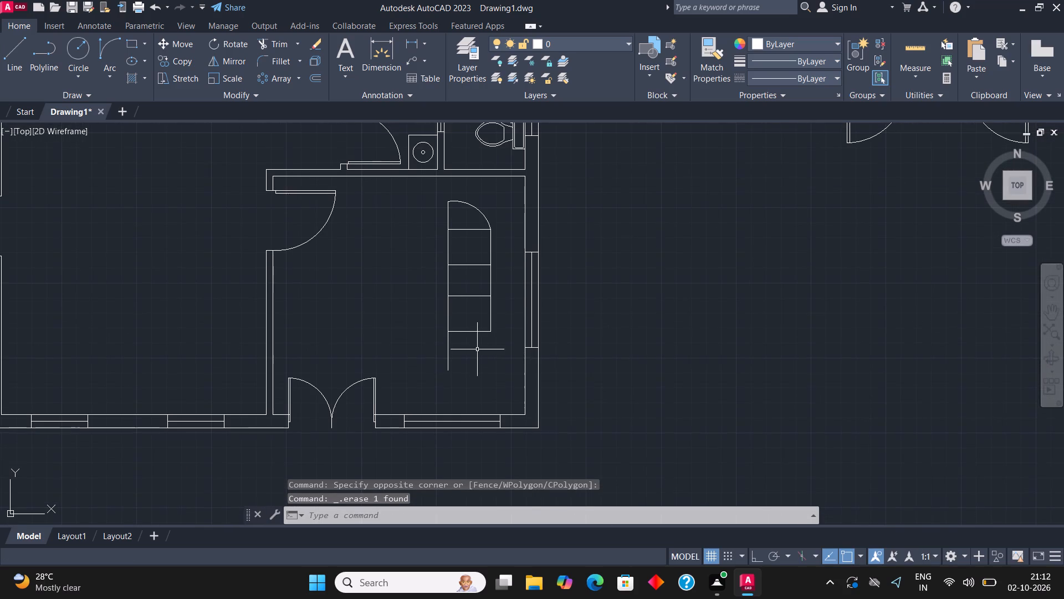
pyautogui.scroll(1, 474, 349)
pyautogui.click(429, 351)
pyautogui.scroll(3, 426, 354)
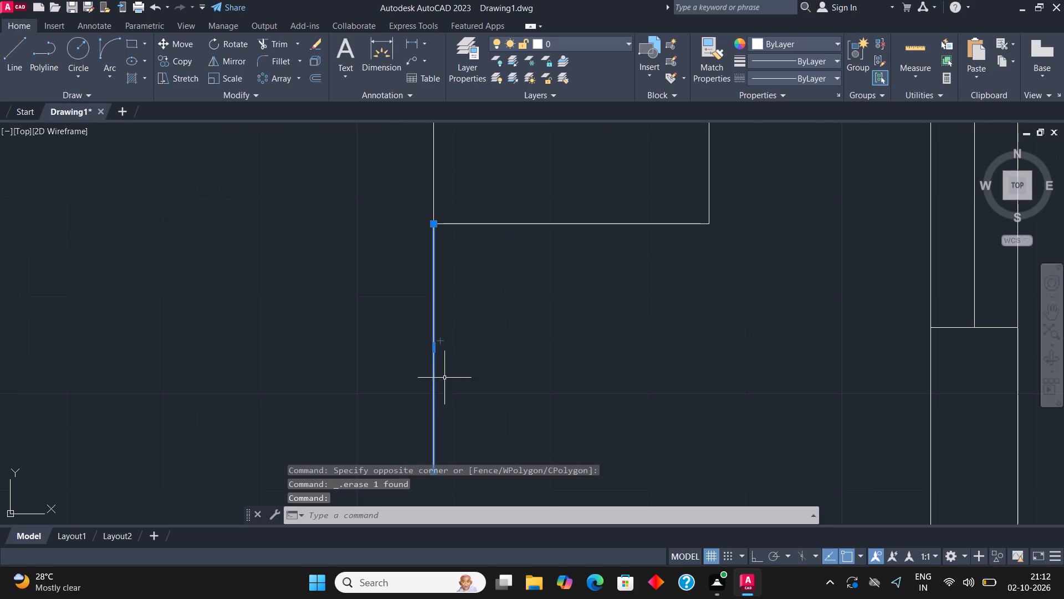
pyautogui.scroll(-2, 446, 370)
pyautogui.click(441, 409)
pyautogui.click(443, 387)
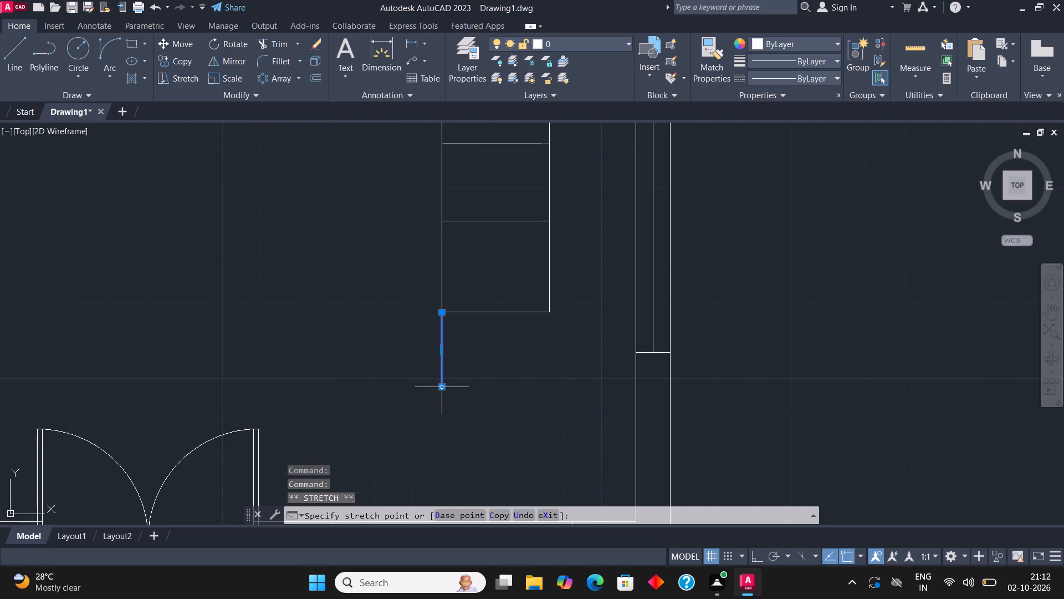
pyautogui.press('Escape')
pyautogui.moveTo(524, 346); pyautogui.dragTo(513, 398, button='middle')
pyautogui.scroll(-1, 510, 397)
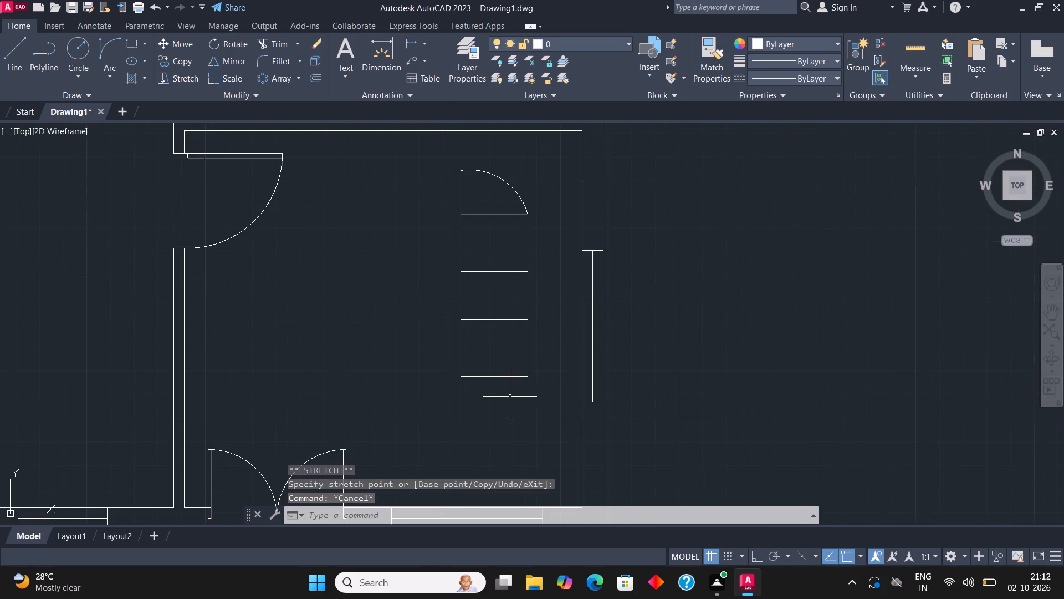
# Draw a Start, End, Direction arc bulging outward from the shortened line's bottom end to the rectangle's bottom-right corner.
pyautogui.moveTo(506, 418); pyautogui.dragTo(485, 382, button='middle')
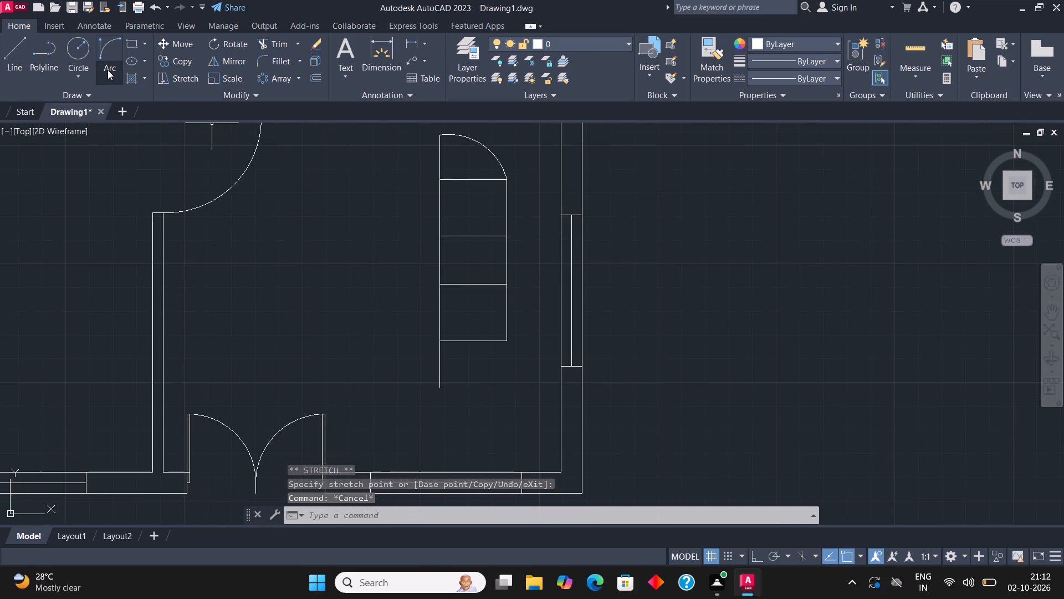
pyautogui.click(108, 70)
pyautogui.click(178, 242)
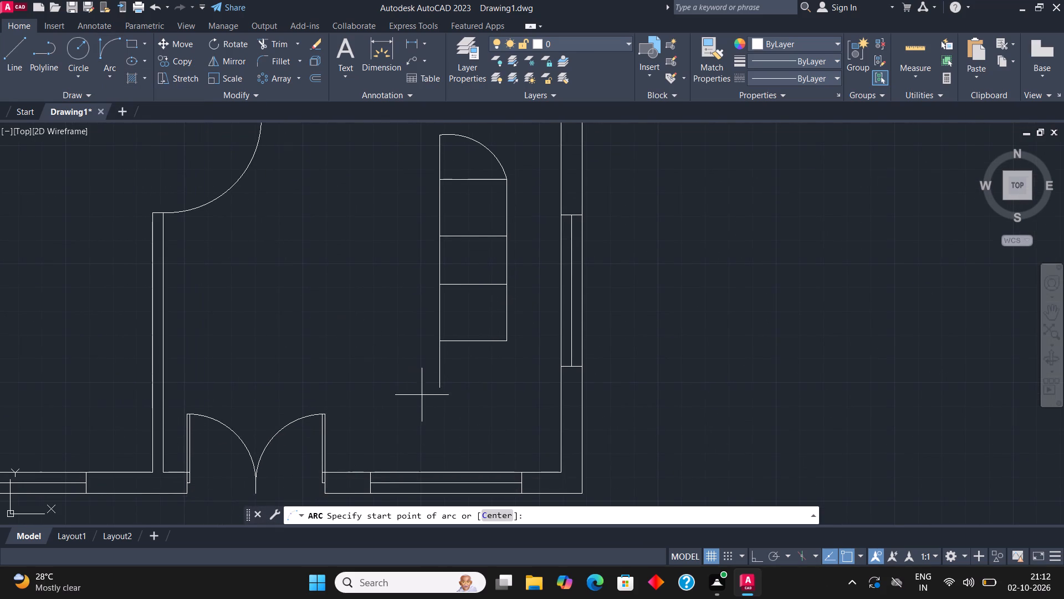
pyautogui.click(439, 388)
pyautogui.click(509, 342)
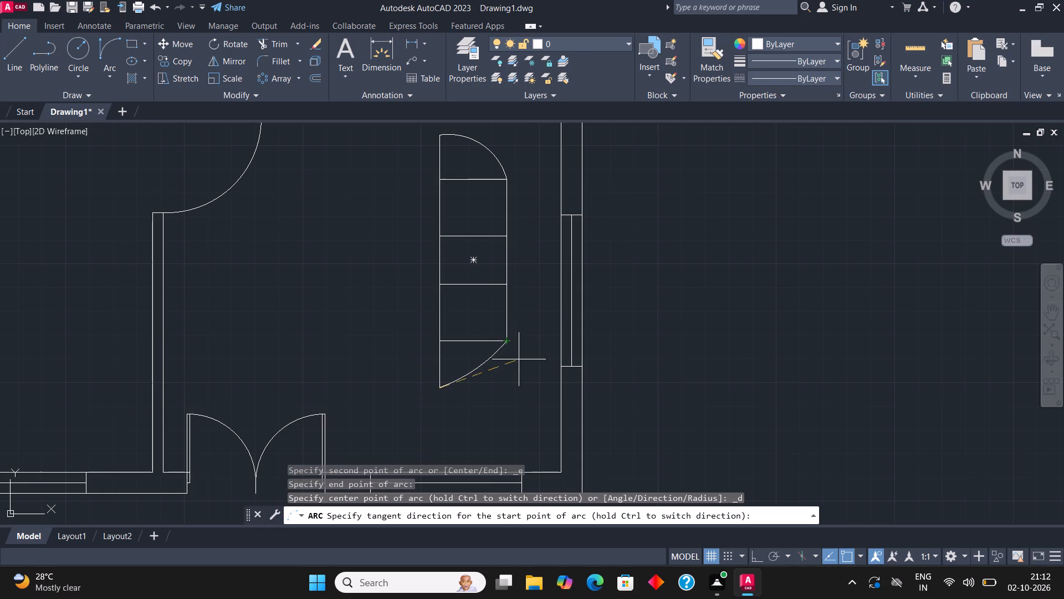
pyautogui.click(540, 407)
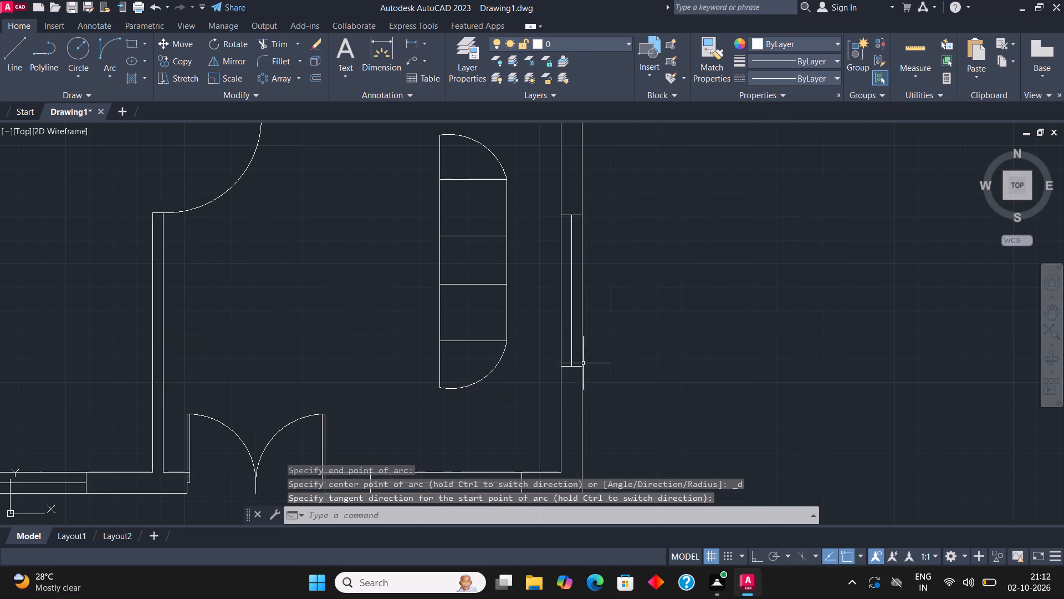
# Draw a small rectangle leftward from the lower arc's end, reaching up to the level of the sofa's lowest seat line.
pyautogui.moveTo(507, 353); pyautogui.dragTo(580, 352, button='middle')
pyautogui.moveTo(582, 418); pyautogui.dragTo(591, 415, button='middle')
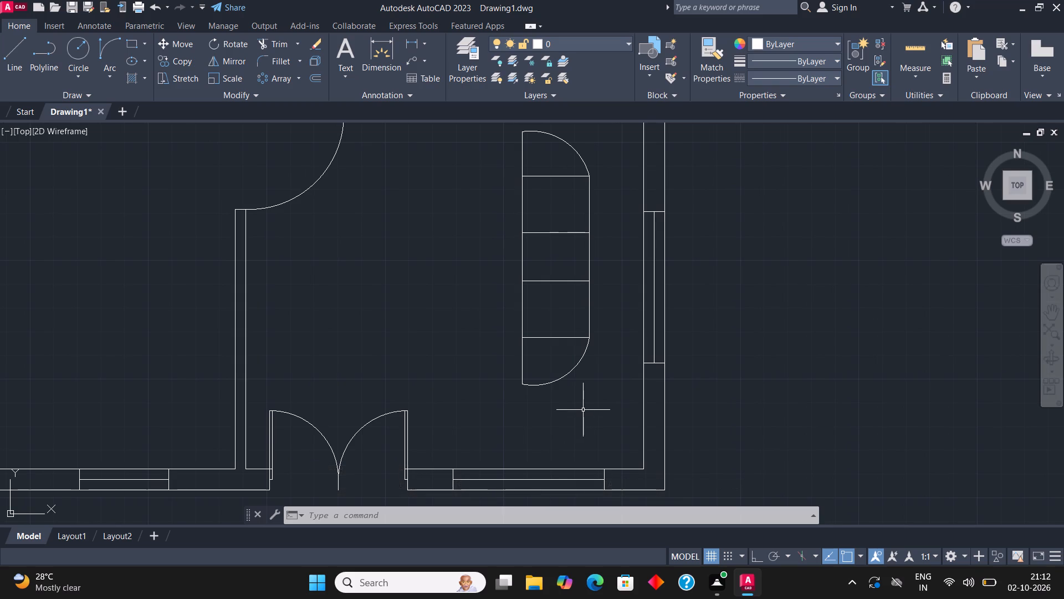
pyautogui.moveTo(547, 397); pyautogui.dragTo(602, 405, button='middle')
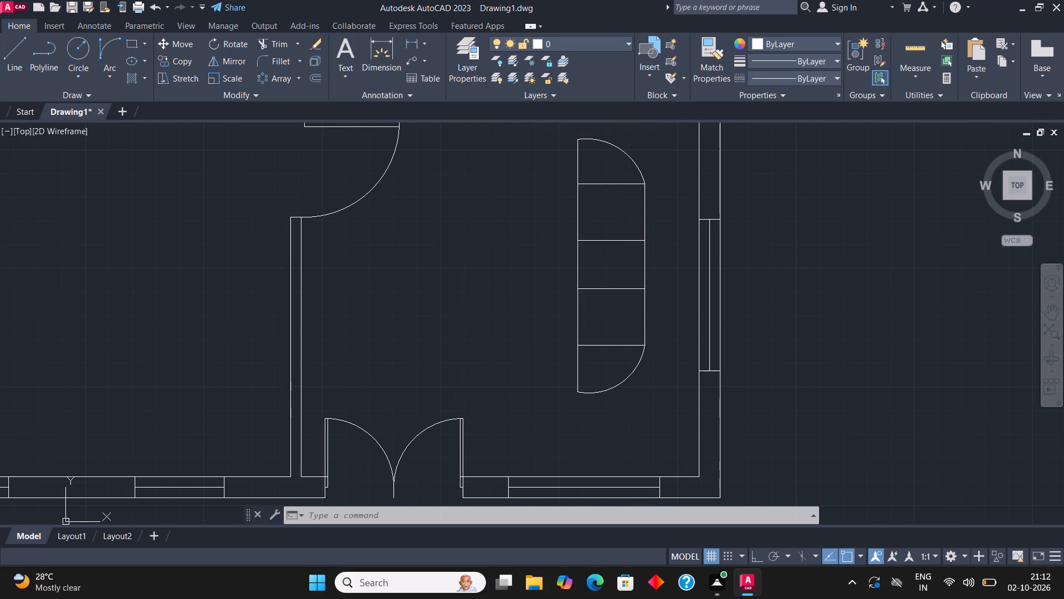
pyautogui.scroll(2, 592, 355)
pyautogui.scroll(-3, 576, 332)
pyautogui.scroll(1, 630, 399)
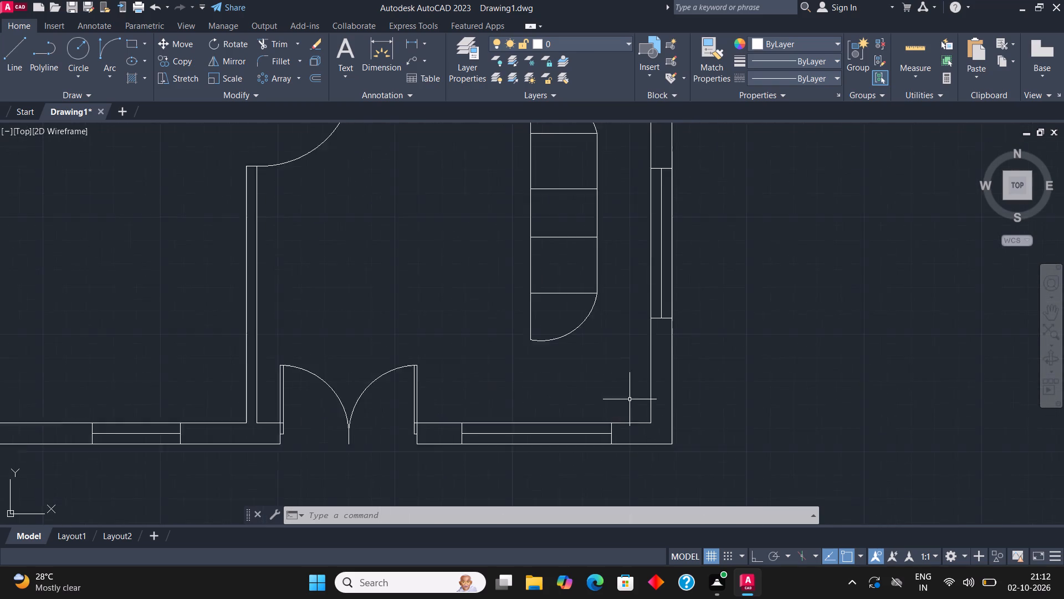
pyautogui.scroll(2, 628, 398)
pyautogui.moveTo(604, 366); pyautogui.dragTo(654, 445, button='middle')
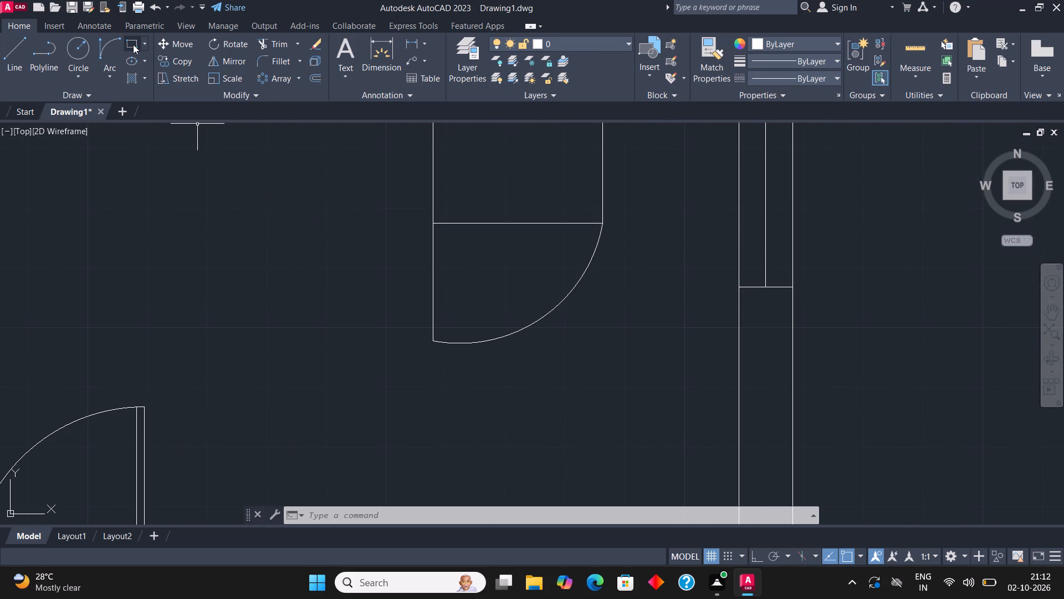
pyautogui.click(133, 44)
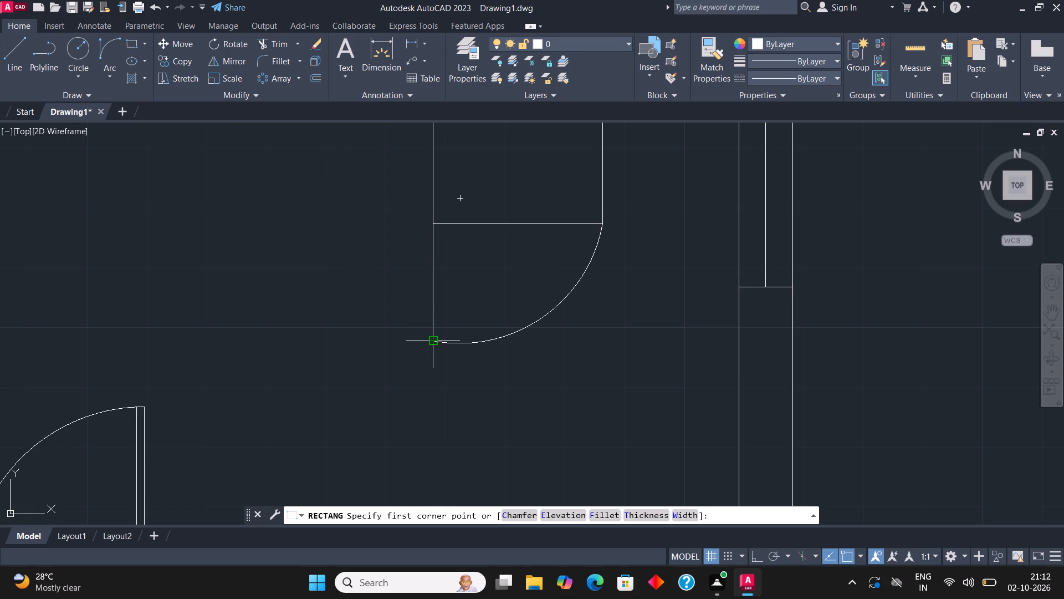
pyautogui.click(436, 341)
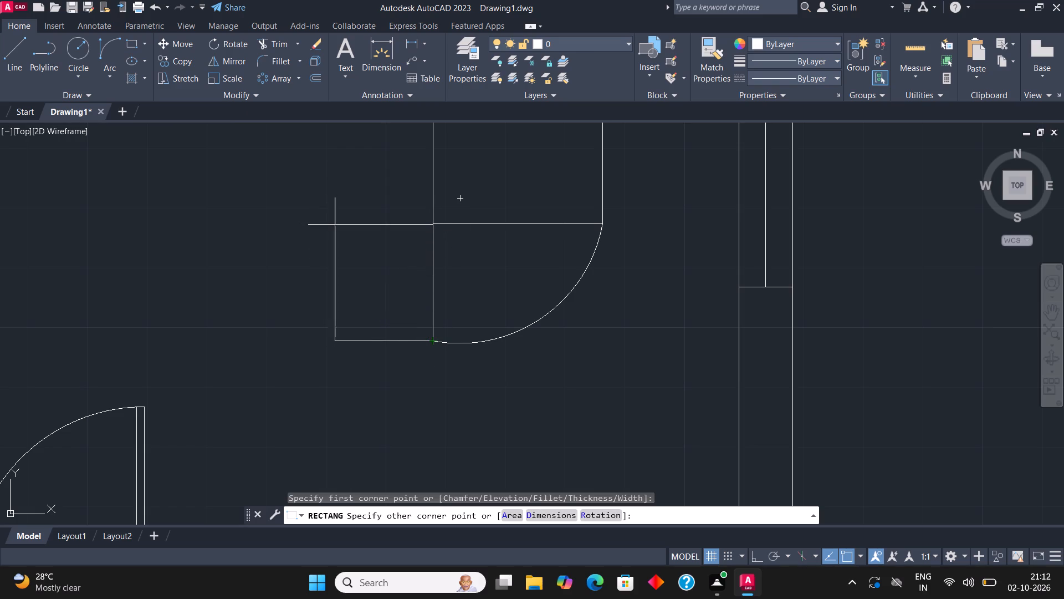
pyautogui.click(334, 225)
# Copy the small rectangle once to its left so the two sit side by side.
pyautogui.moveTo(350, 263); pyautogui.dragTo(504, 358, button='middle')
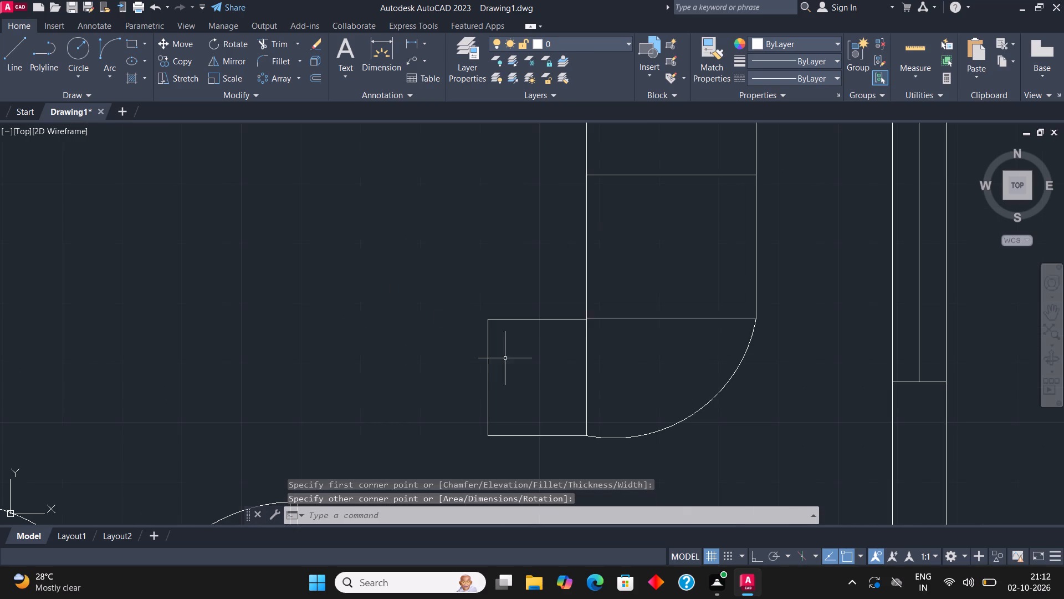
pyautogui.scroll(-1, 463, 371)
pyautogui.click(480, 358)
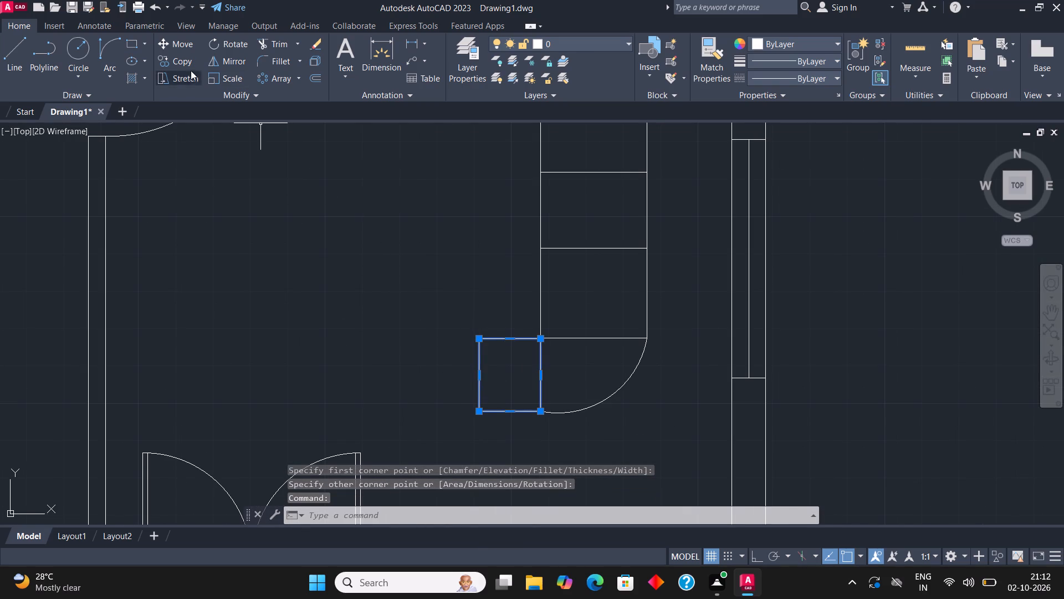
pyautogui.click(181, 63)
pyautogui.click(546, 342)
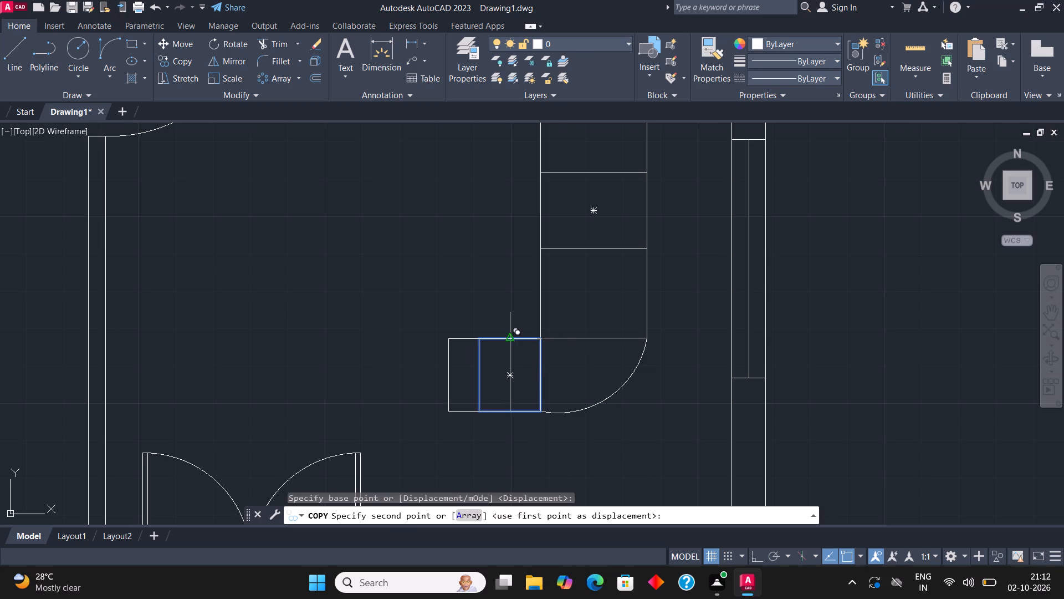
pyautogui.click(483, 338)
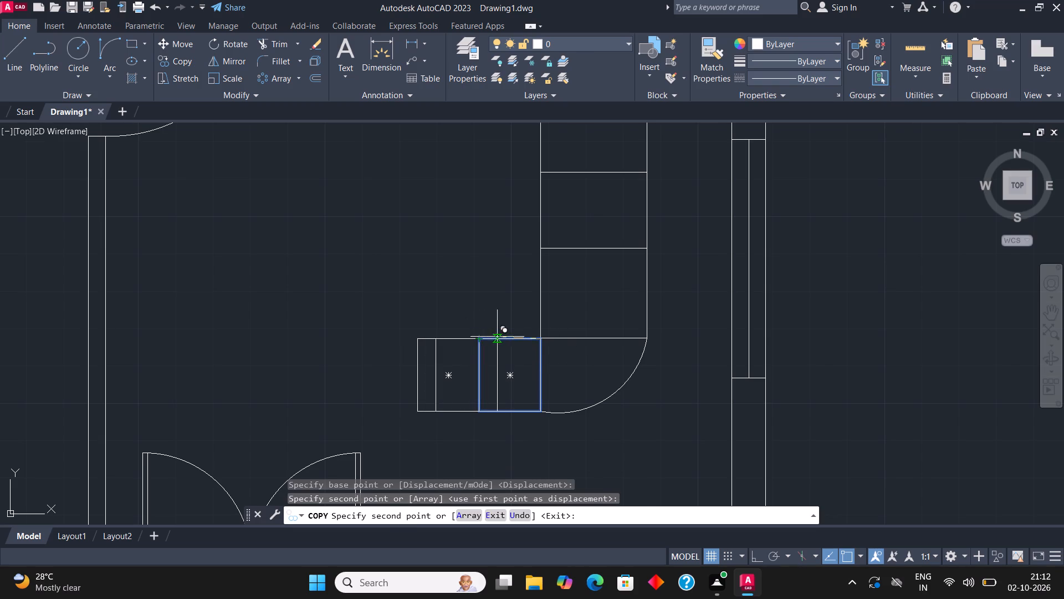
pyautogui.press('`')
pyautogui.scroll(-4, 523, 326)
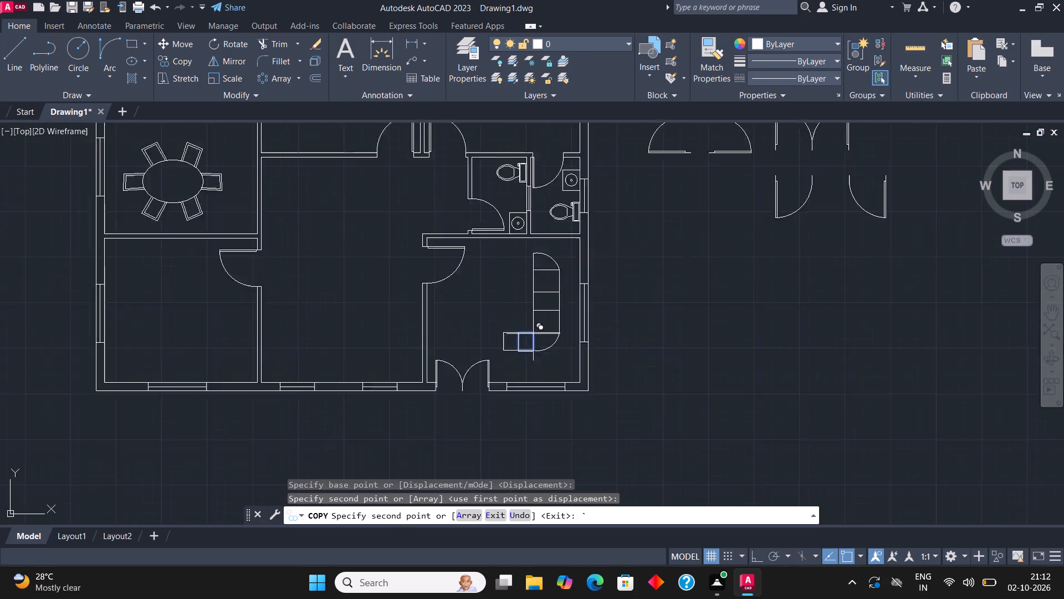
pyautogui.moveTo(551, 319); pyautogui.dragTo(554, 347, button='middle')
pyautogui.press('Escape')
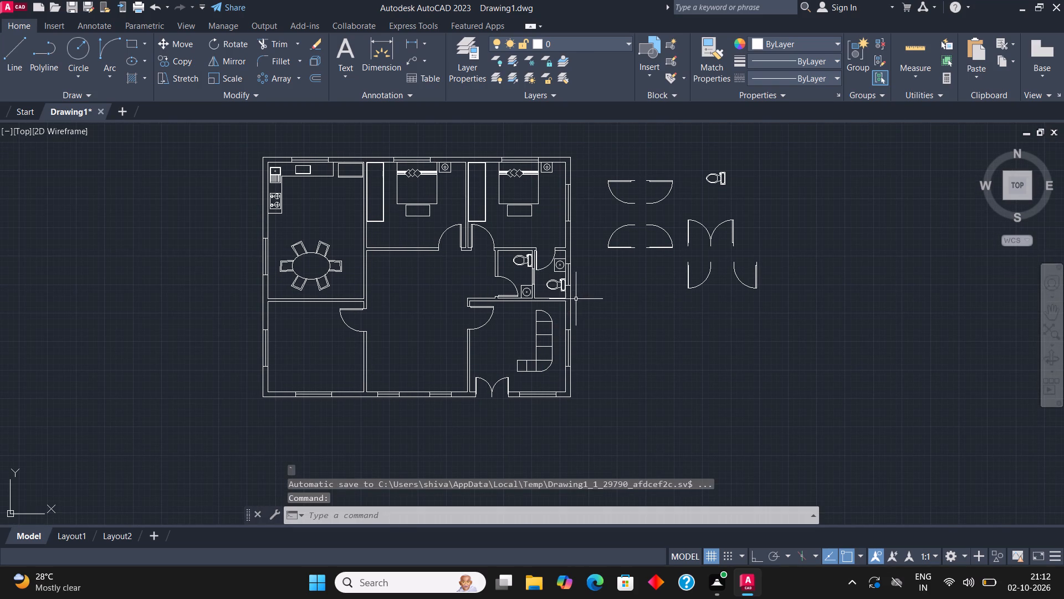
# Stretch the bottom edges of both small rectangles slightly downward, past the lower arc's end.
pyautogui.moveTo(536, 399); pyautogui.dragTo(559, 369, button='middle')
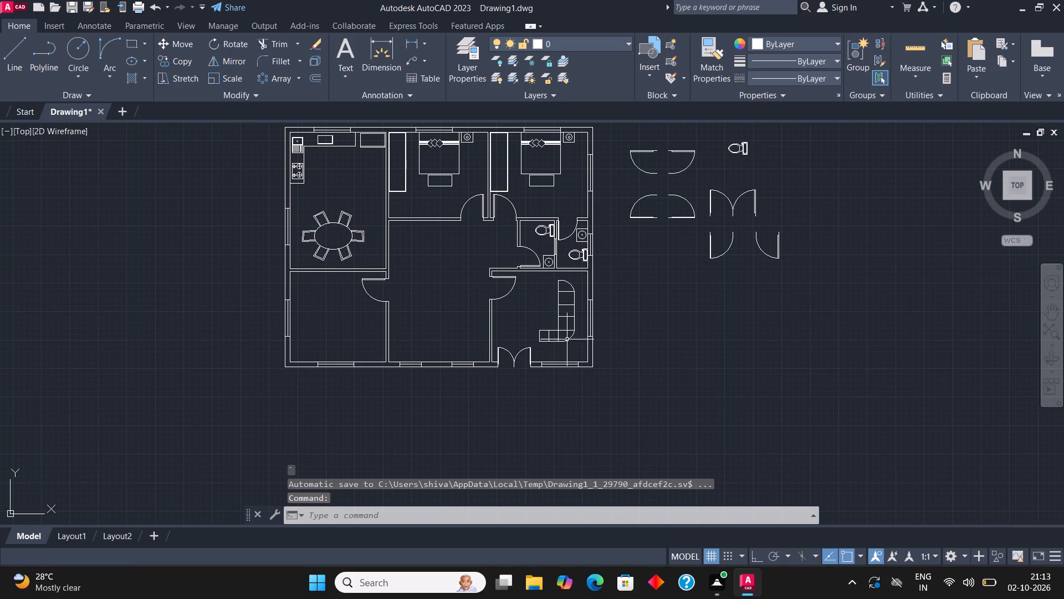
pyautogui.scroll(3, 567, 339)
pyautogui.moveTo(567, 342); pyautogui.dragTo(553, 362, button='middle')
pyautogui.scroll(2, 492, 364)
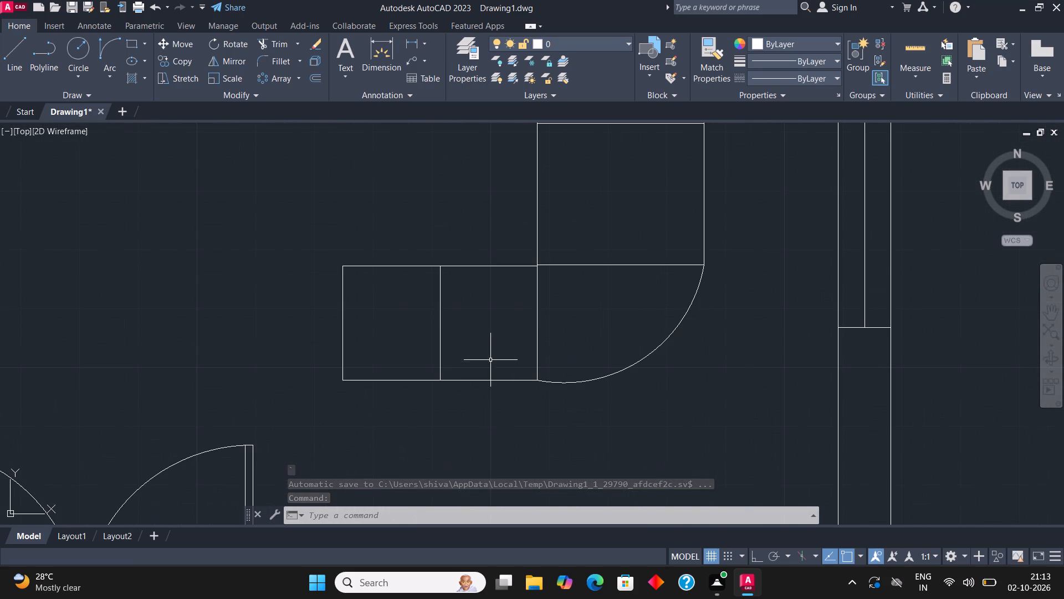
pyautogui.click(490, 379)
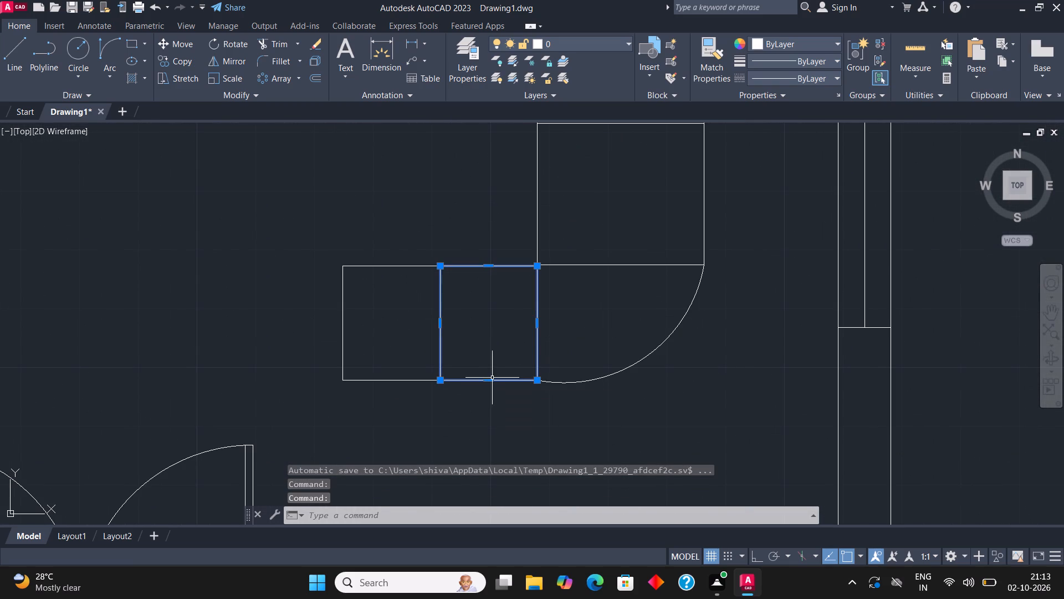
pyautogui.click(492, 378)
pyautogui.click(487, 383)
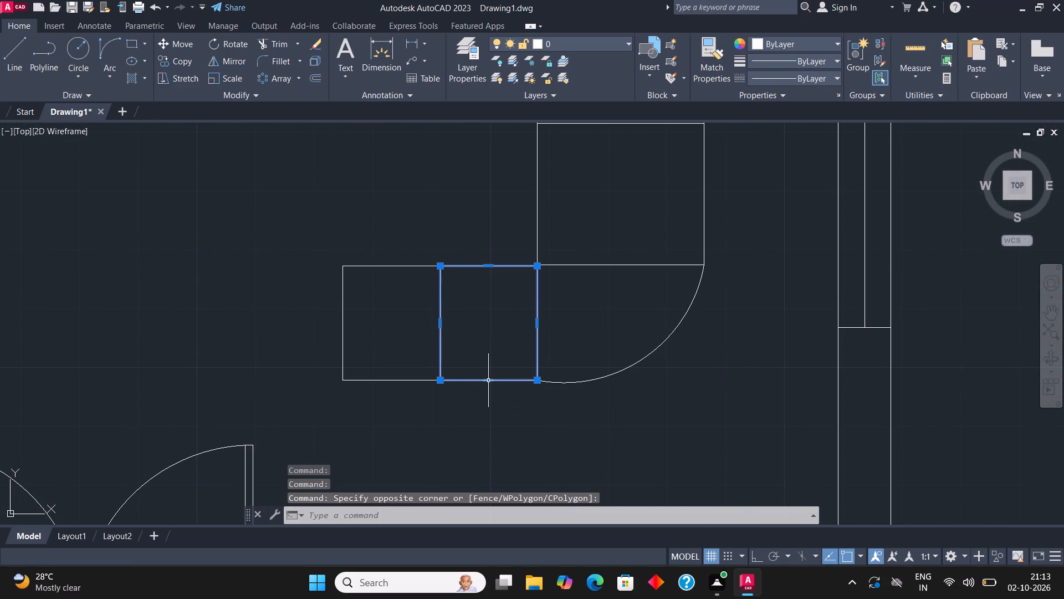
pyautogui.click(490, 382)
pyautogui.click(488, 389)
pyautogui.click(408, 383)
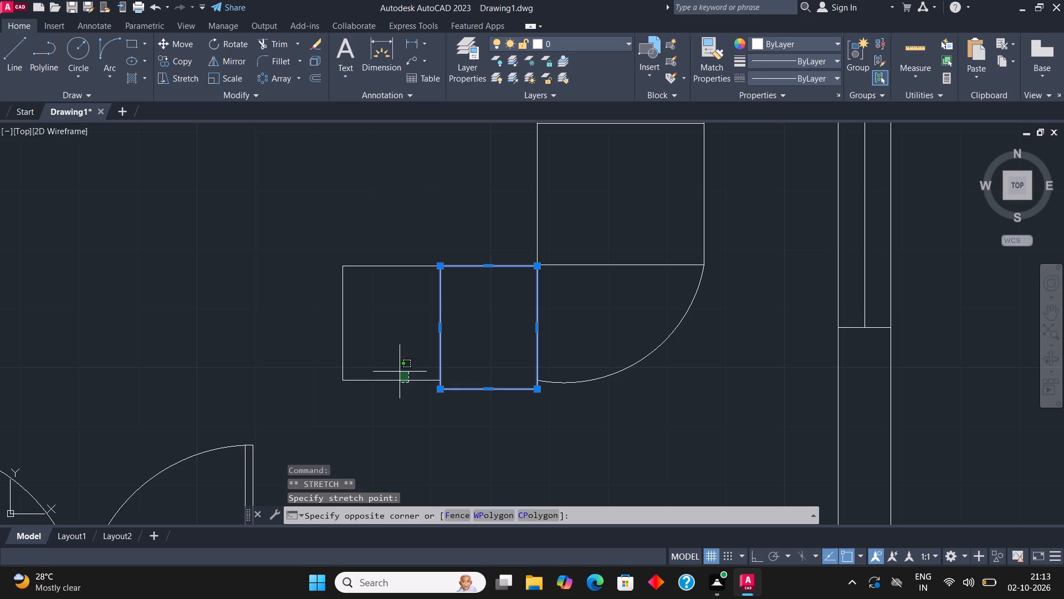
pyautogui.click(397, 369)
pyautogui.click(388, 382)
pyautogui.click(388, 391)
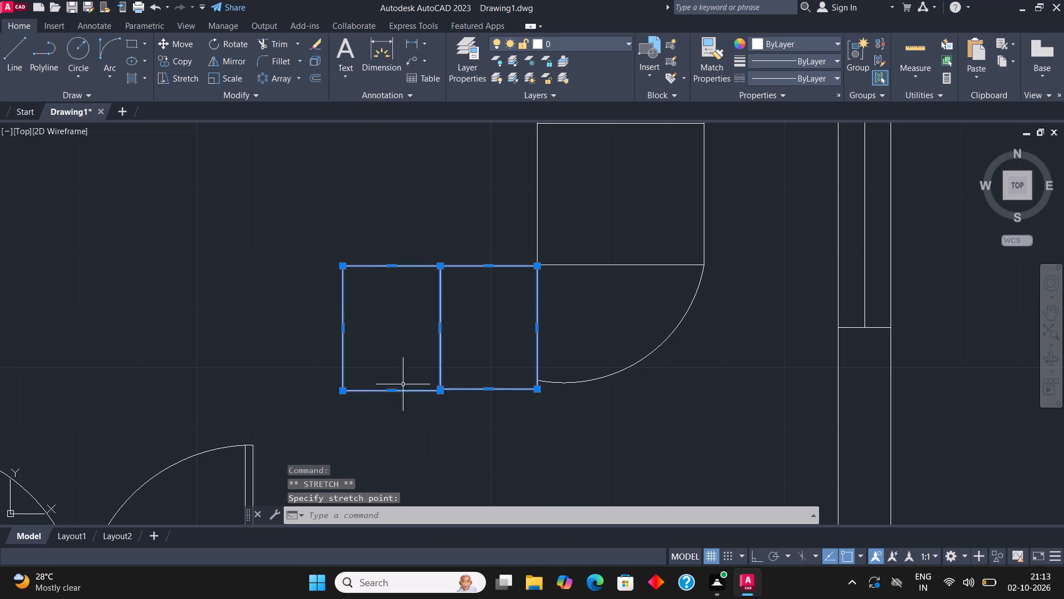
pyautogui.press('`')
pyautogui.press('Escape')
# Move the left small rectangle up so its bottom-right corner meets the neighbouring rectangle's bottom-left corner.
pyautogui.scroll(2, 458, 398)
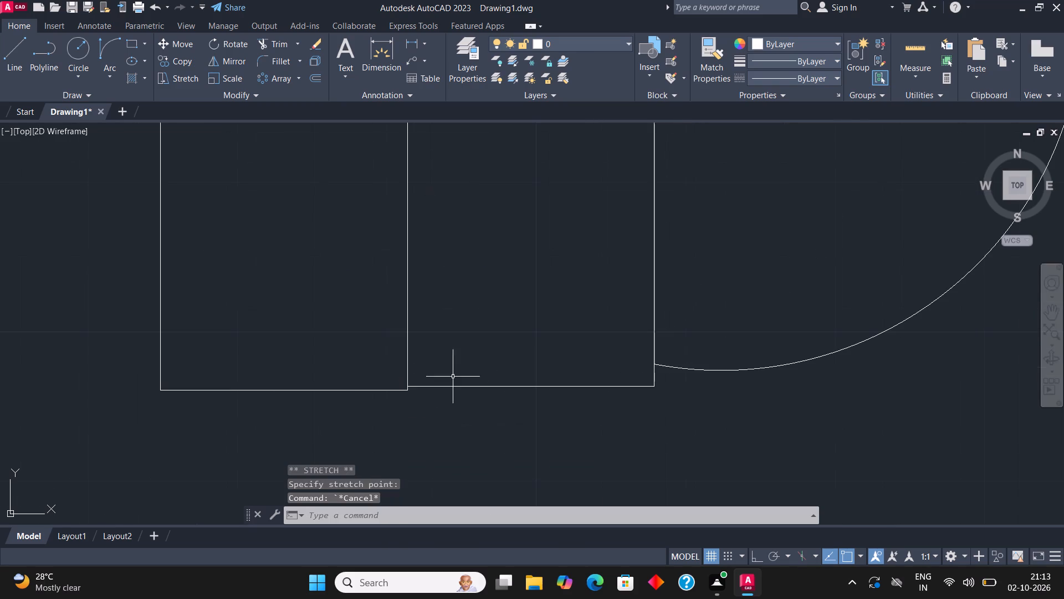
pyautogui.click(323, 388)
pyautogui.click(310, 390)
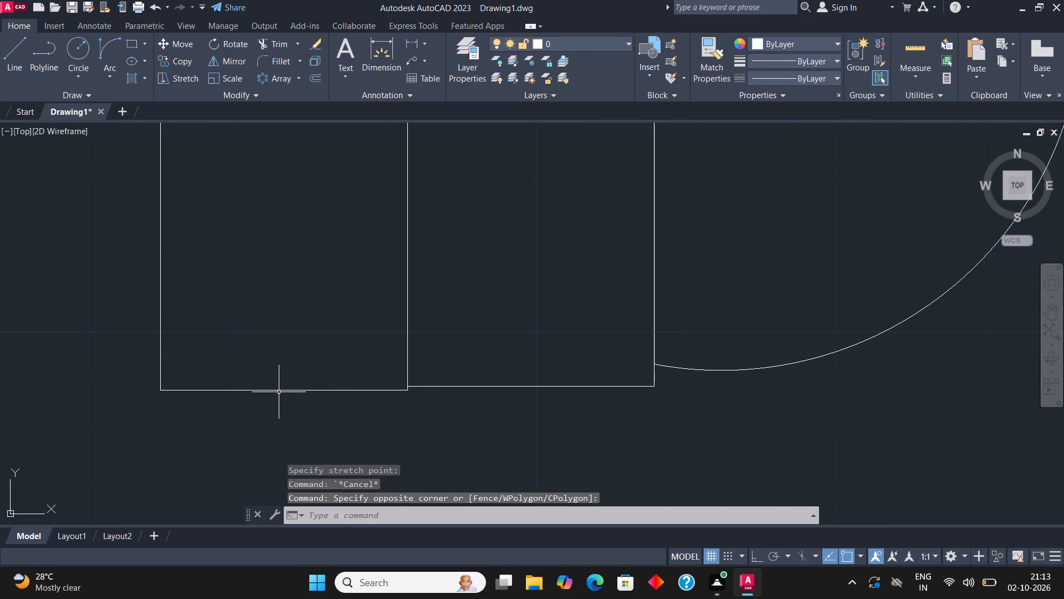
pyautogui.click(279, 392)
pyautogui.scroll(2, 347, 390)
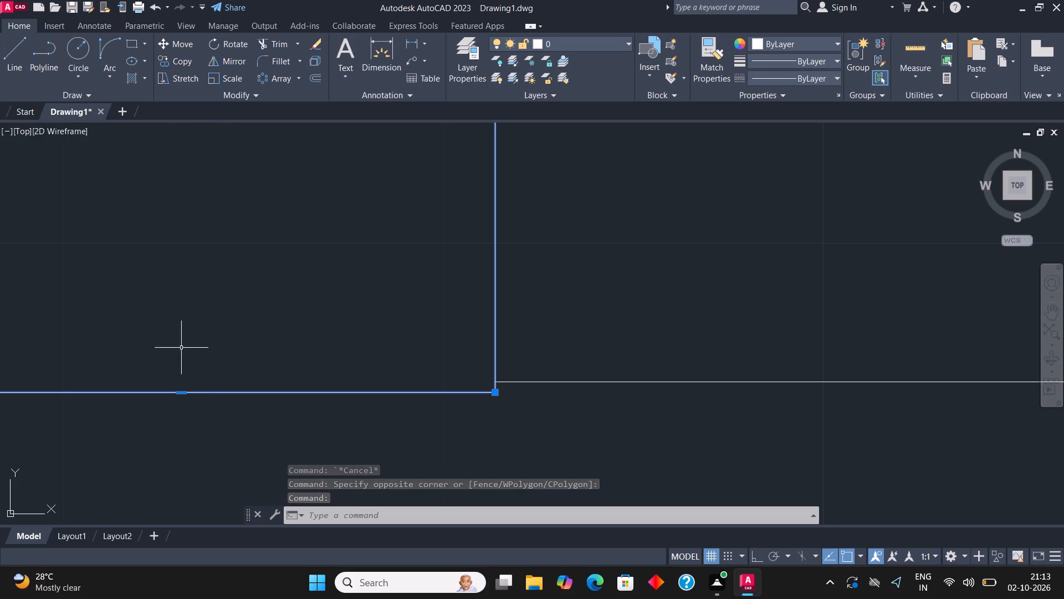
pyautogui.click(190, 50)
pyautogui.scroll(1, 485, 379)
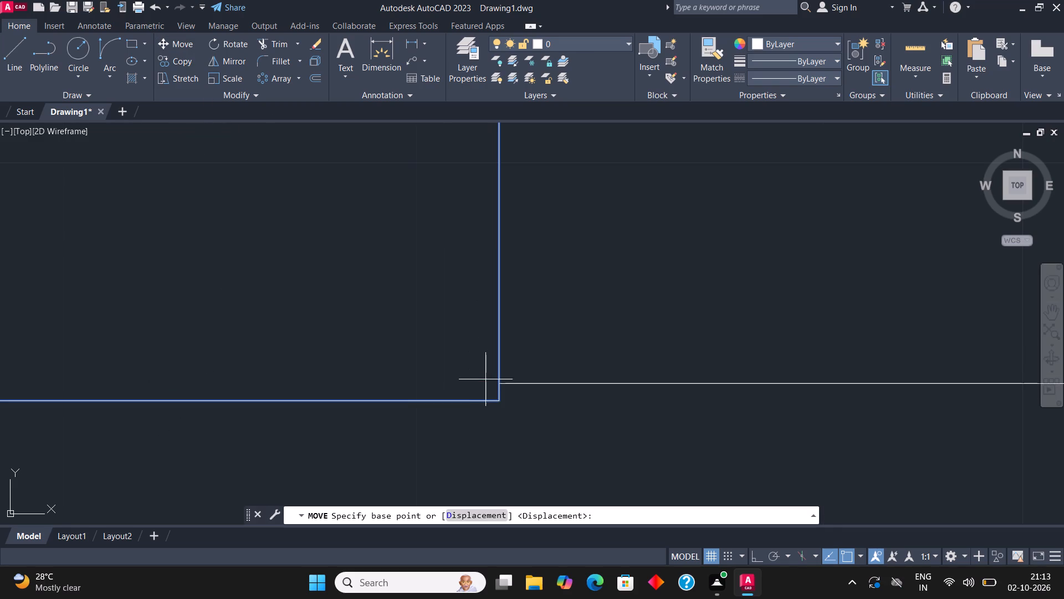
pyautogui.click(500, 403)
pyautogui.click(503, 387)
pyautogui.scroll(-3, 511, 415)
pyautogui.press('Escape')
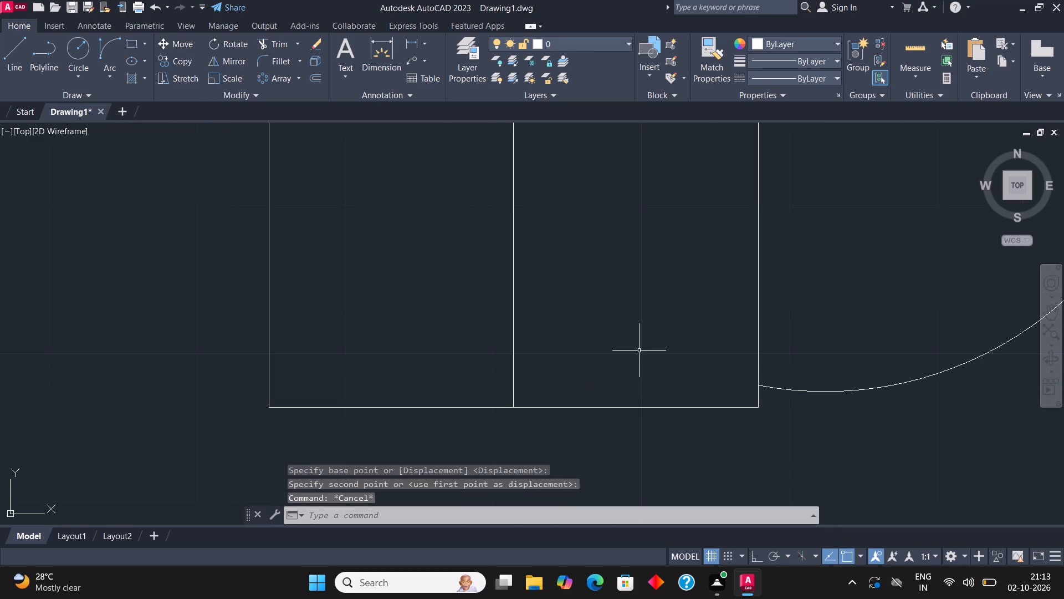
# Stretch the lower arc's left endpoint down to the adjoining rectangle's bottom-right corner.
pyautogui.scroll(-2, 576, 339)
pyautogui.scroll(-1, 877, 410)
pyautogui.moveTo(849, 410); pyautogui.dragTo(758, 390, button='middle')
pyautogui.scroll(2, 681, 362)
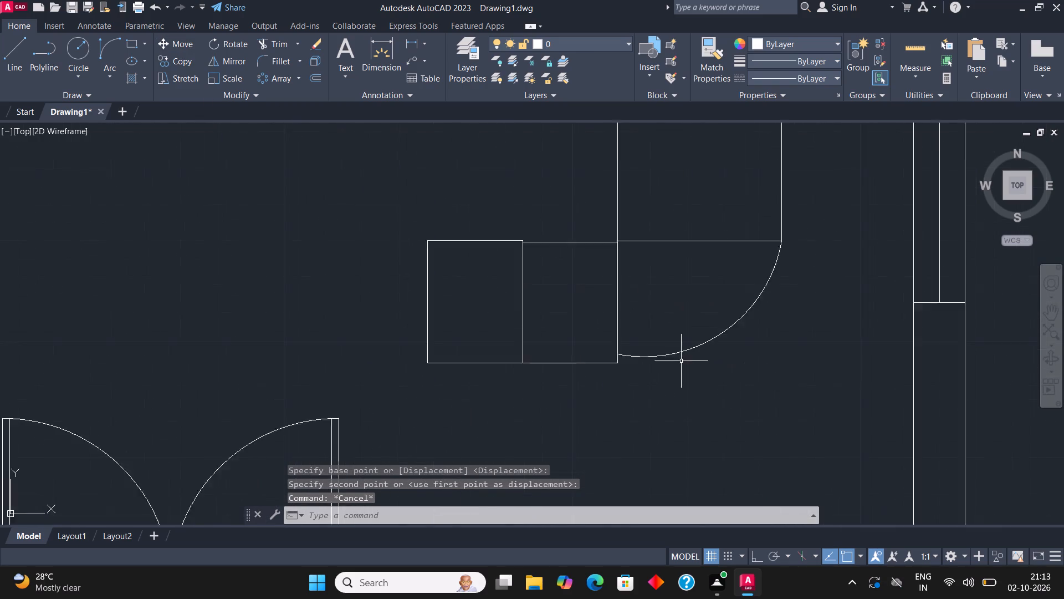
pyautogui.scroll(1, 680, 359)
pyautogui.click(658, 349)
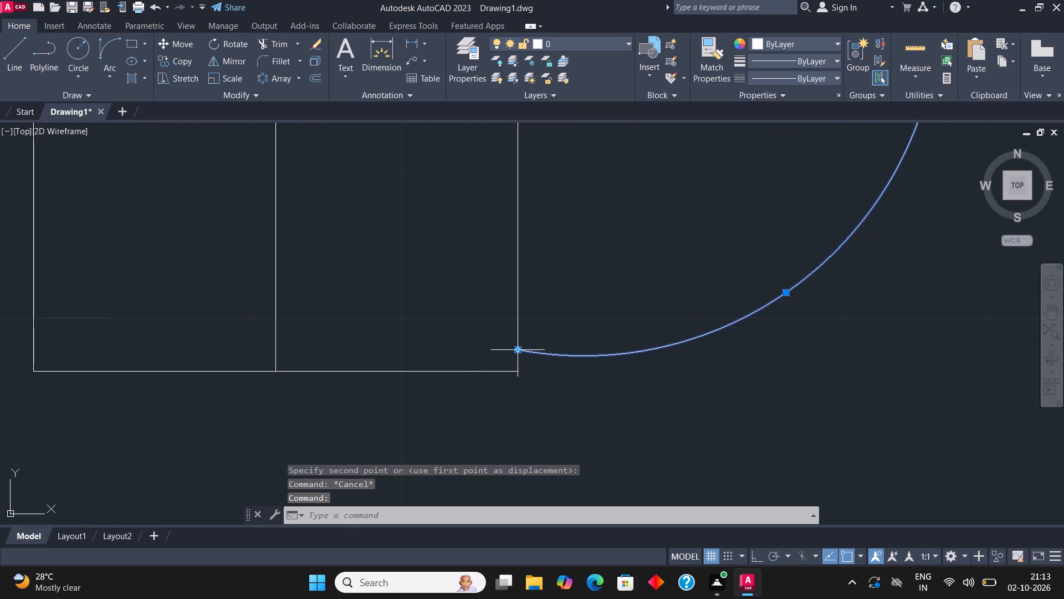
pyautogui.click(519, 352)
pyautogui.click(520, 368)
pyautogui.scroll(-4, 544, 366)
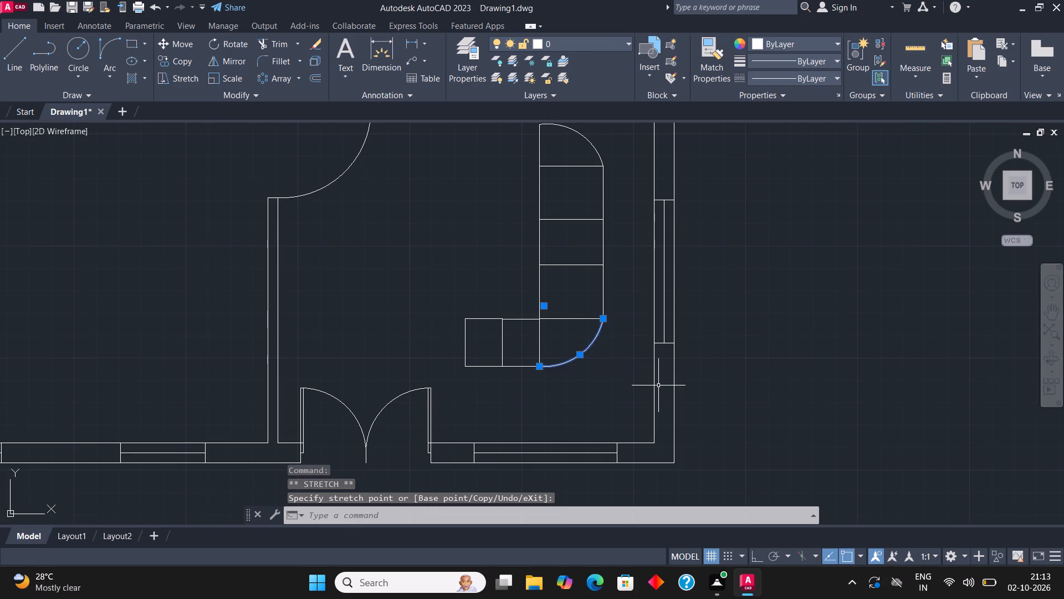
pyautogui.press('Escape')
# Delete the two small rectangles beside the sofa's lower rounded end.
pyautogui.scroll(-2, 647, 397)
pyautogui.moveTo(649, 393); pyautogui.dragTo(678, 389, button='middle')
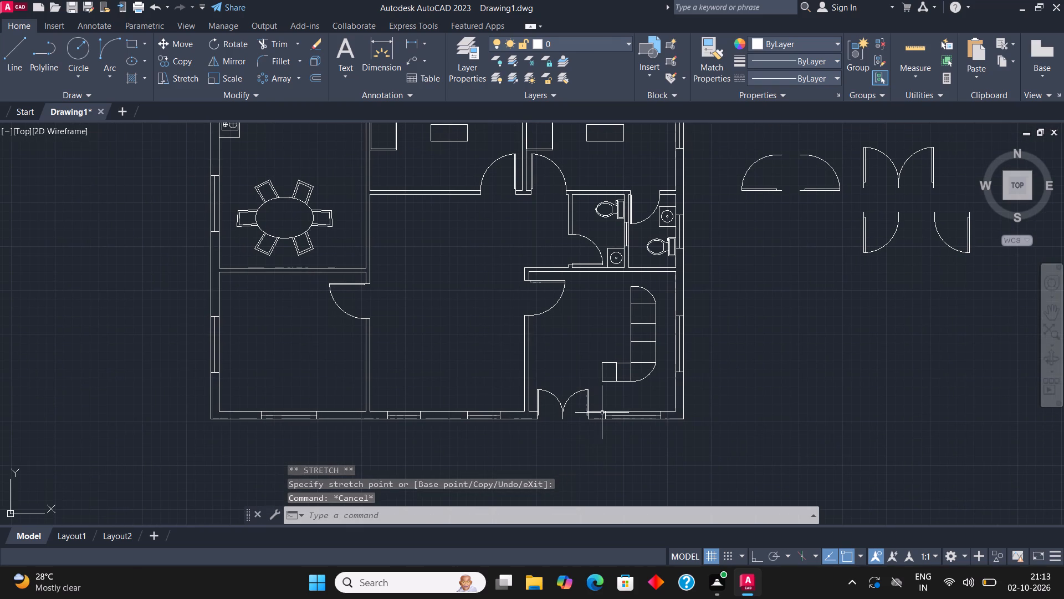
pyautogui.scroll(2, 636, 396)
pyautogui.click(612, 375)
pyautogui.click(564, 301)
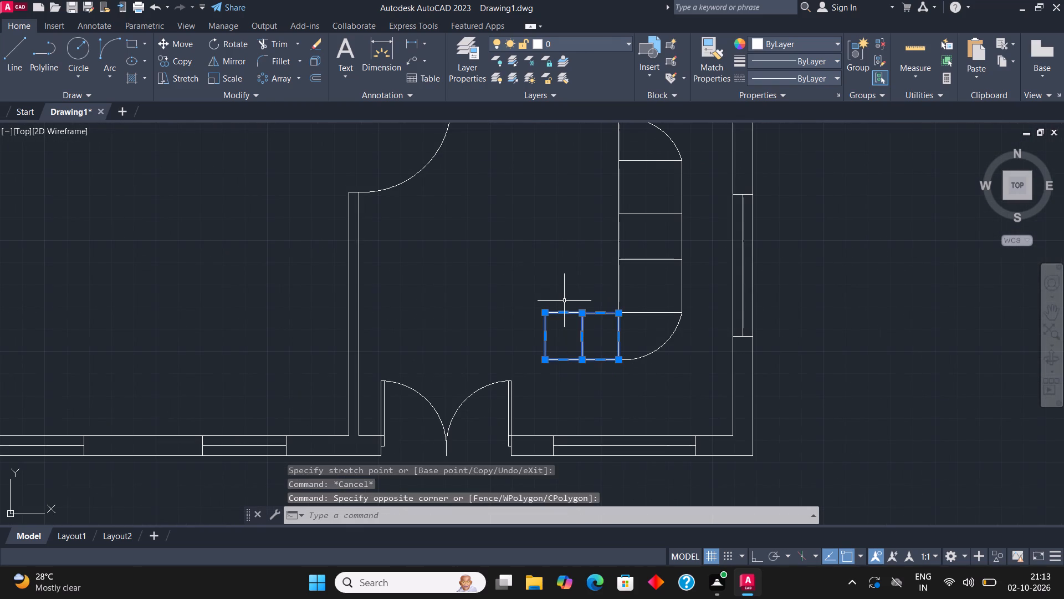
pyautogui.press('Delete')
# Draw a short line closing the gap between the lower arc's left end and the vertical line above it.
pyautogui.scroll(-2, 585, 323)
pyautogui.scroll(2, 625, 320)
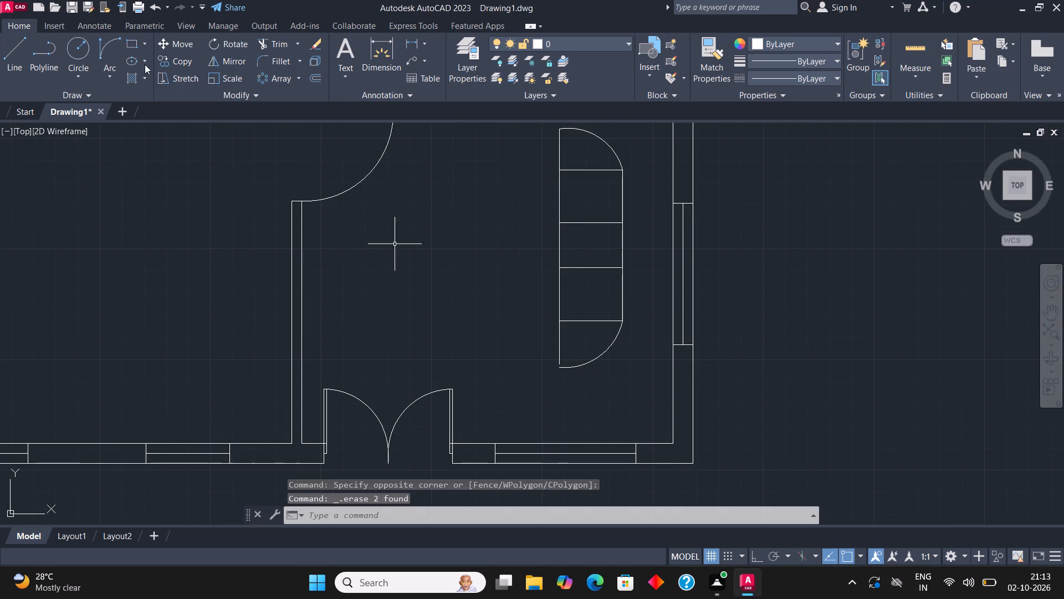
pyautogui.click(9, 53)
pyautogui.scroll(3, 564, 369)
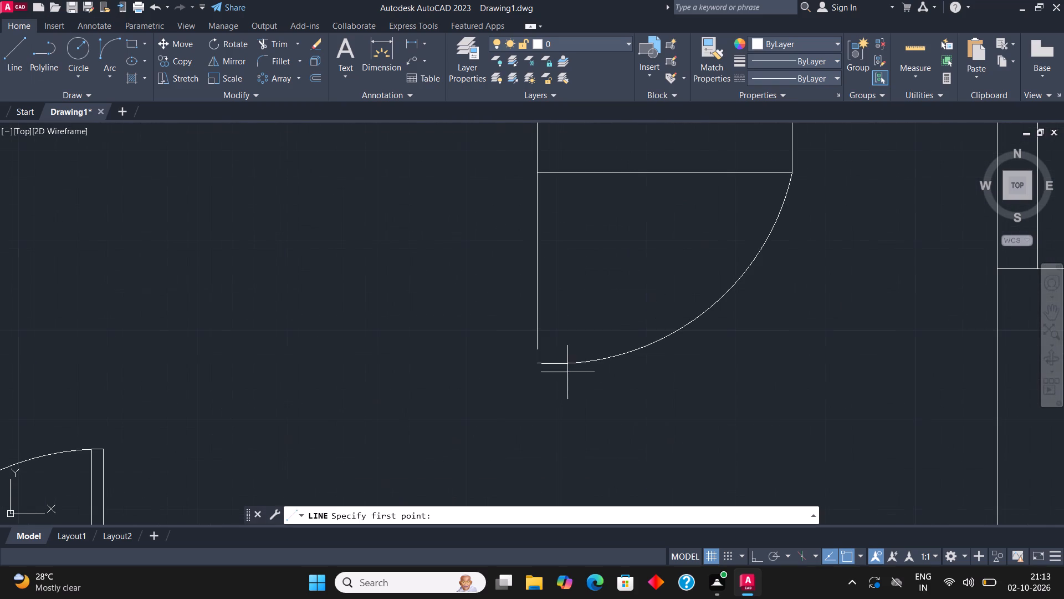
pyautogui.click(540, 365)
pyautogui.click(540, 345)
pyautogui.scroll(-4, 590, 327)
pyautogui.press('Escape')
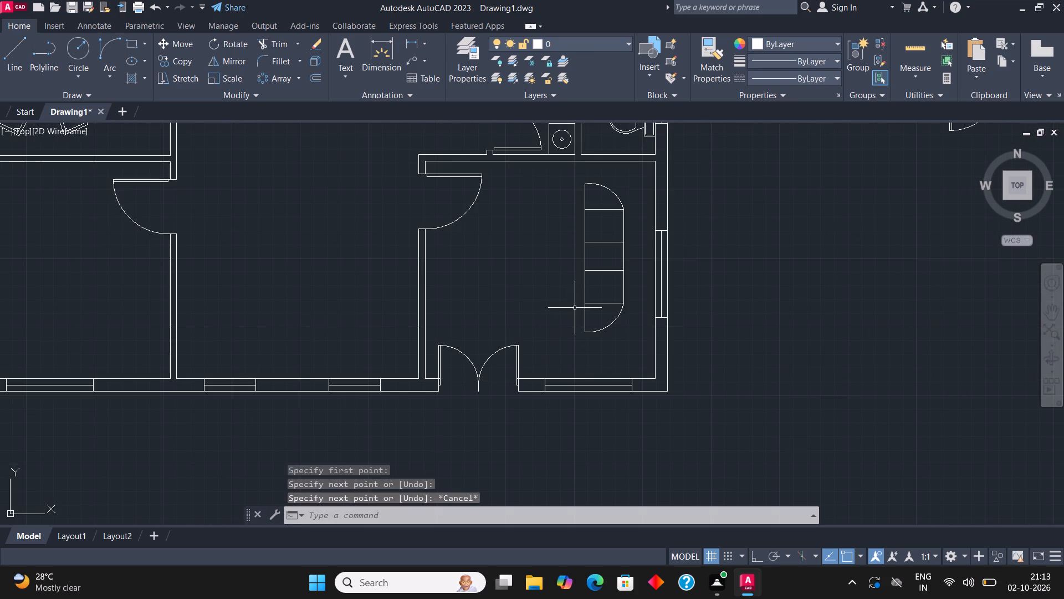
# Delete the entire round-ended sofa from the lower right room.
pyautogui.moveTo(580, 313); pyautogui.dragTo(662, 387, button='middle')
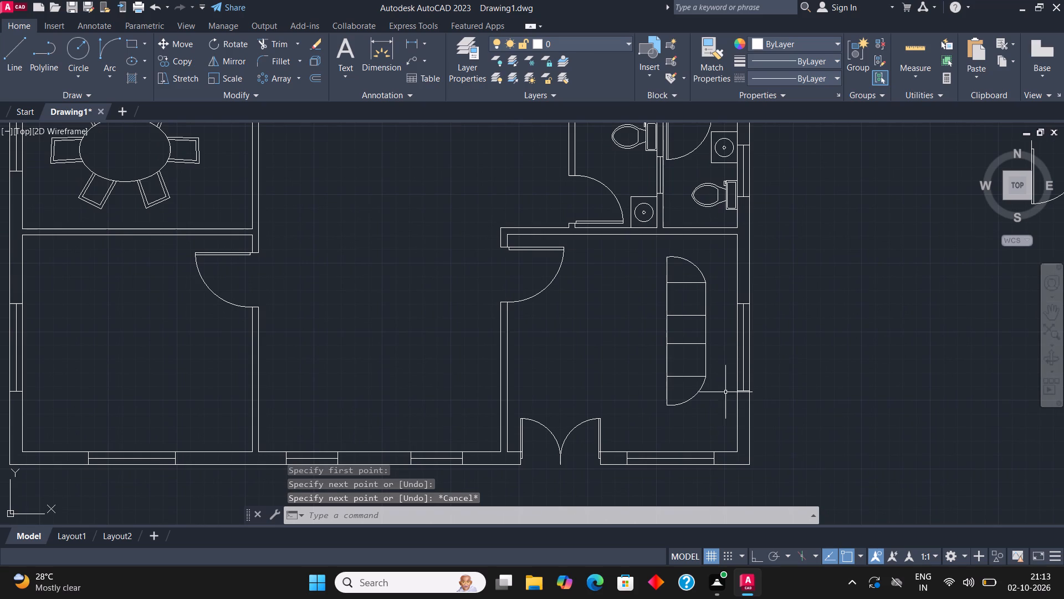
pyautogui.moveTo(706, 417); pyautogui.dragTo(706, 407)
pyautogui.click(653, 259)
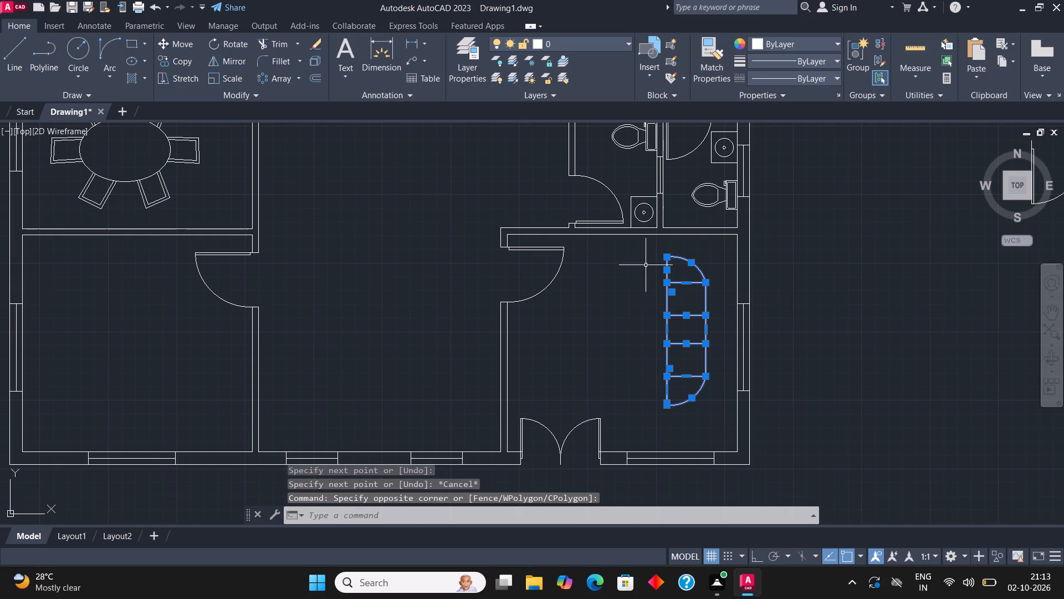
pyautogui.press('Delete')
# Draw a tall, narrow rectangle as the sofa seat beside the right wall's window in the lower right room.
pyautogui.moveTo(786, 286); pyautogui.dragTo(500, 228, button='middle')
pyautogui.click(131, 44)
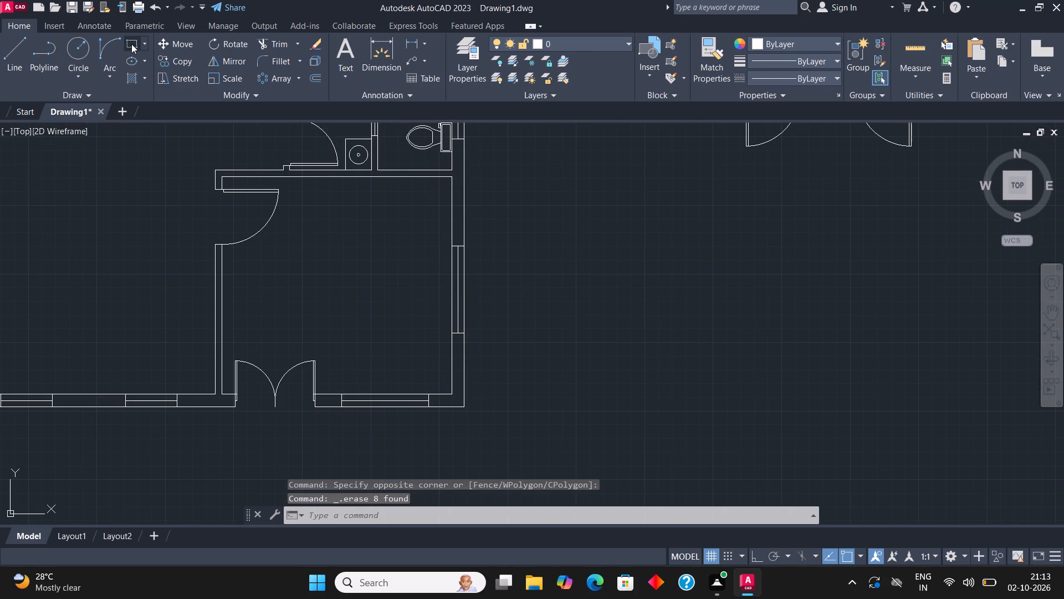
pyautogui.moveTo(316, 251); pyautogui.dragTo(669, 372, button='middle')
pyautogui.moveTo(674, 408); pyautogui.dragTo(590, 299, button='middle')
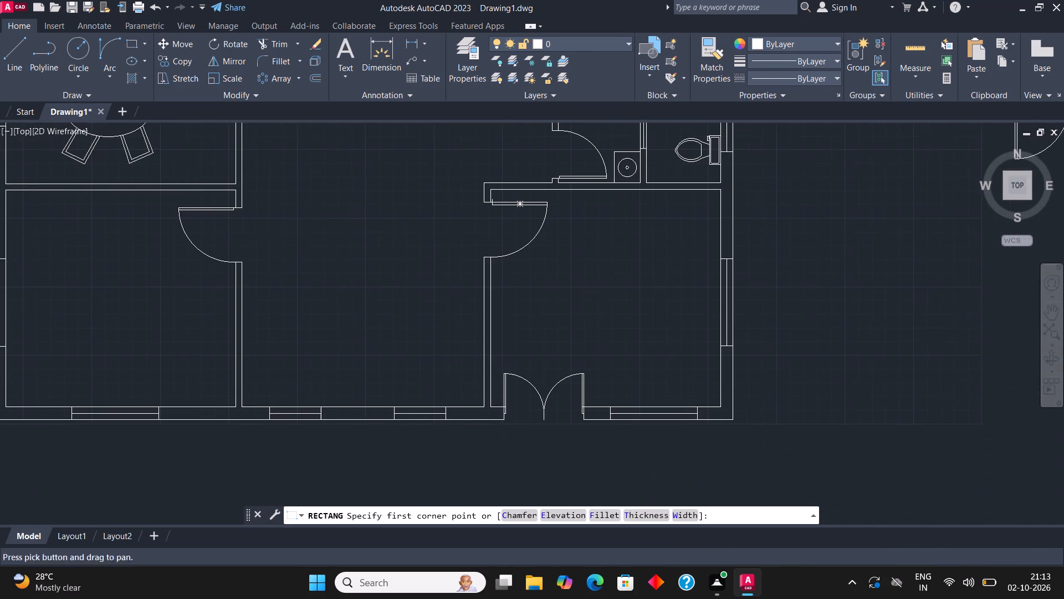
pyautogui.click(700, 239)
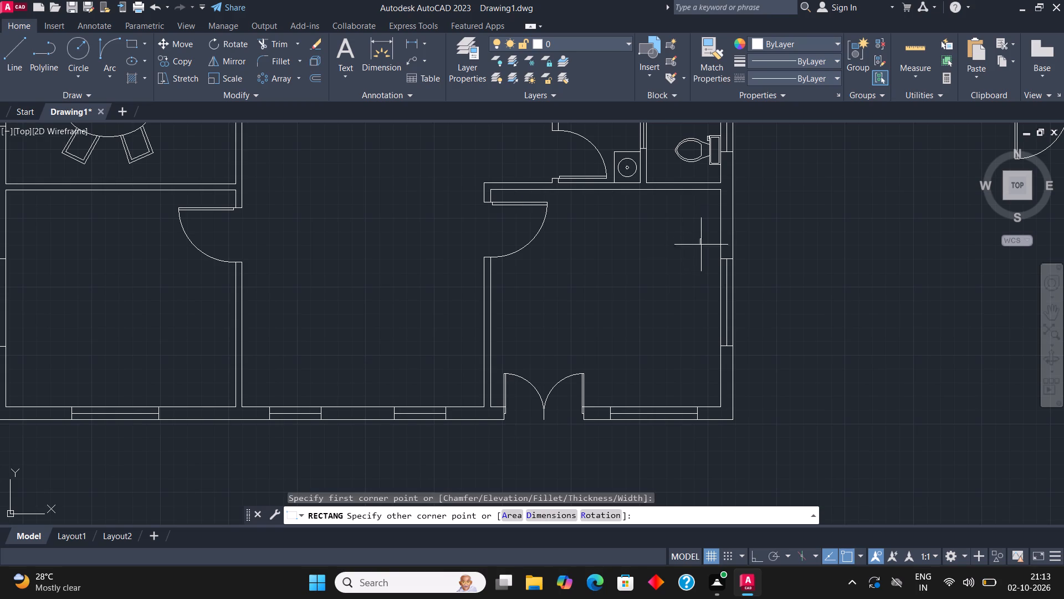
pyautogui.click(658, 359)
# Draw connected lines slightly outside the rectangle's top, window side and bottom to form the sofa's back and arms.
pyautogui.moveTo(809, 267); pyautogui.dragTo(771, 273, button='middle')
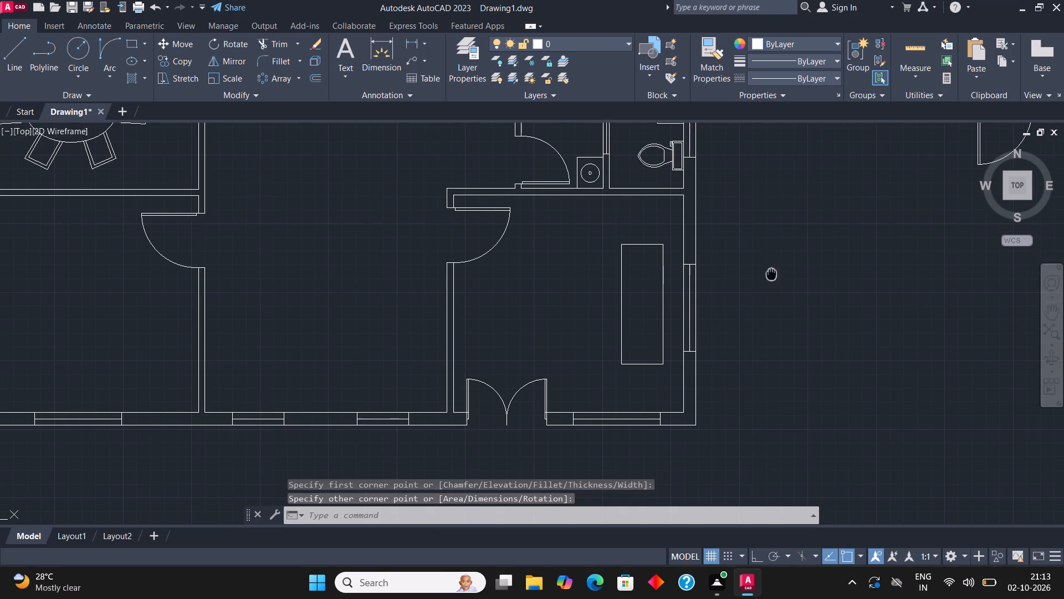
pyautogui.scroll(2, 690, 295)
pyautogui.click(22, 58)
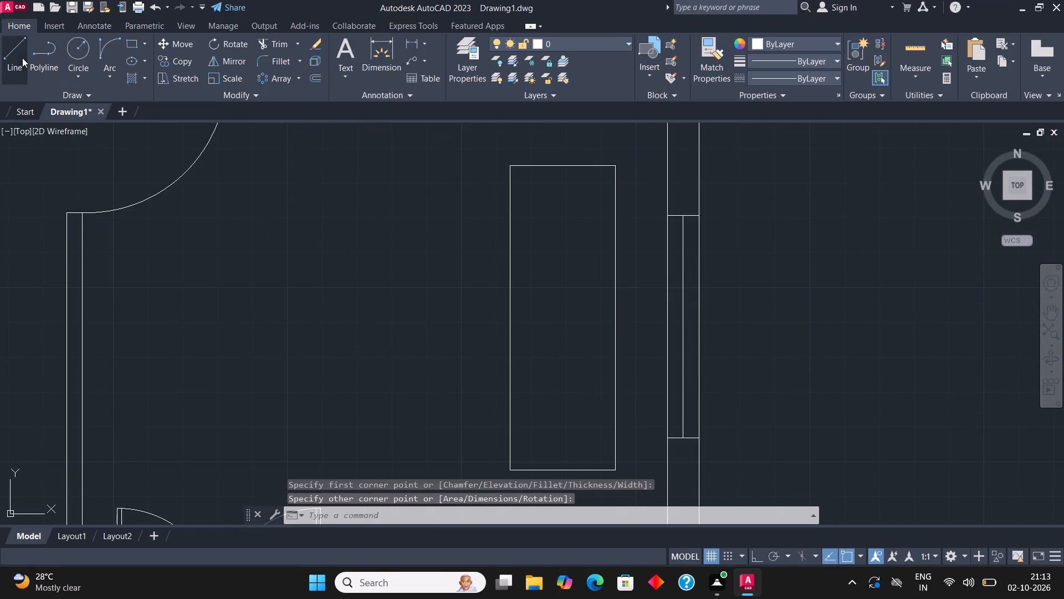
pyautogui.click(524, 166)
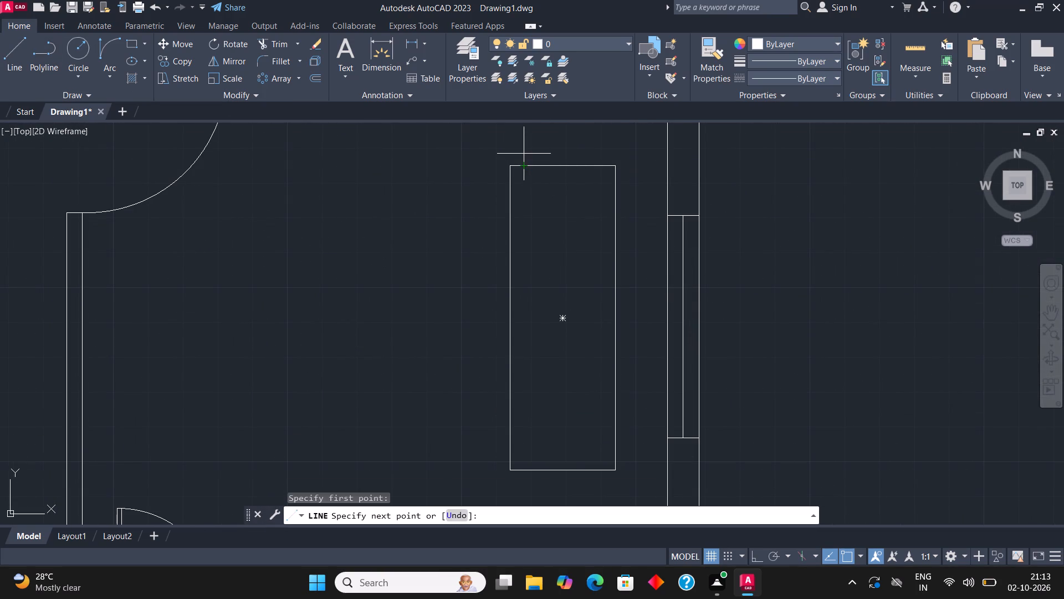
pyautogui.click(524, 154)
pyautogui.click(626, 158)
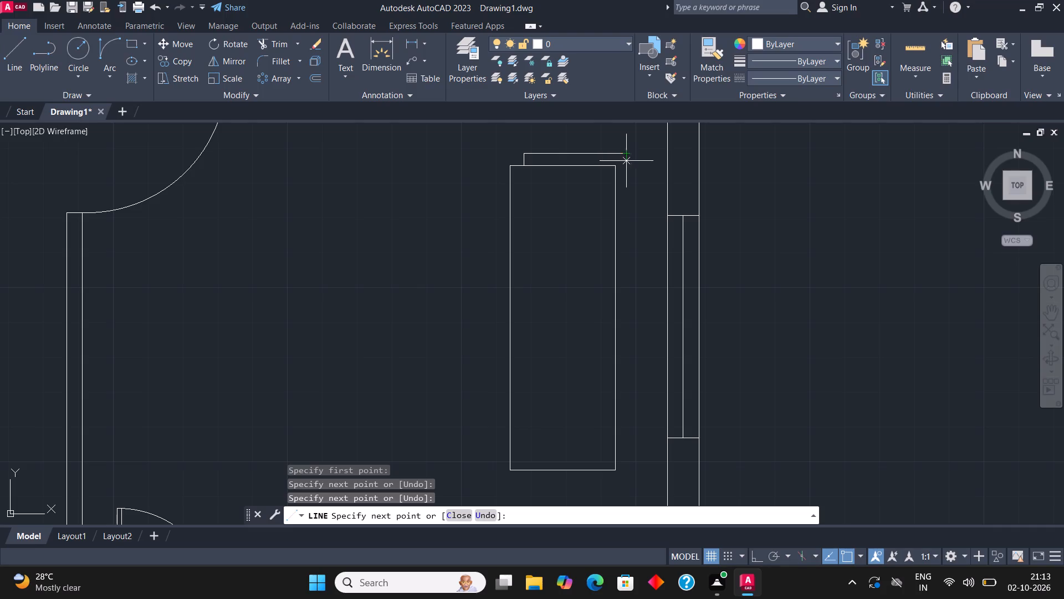
pyautogui.click(620, 483)
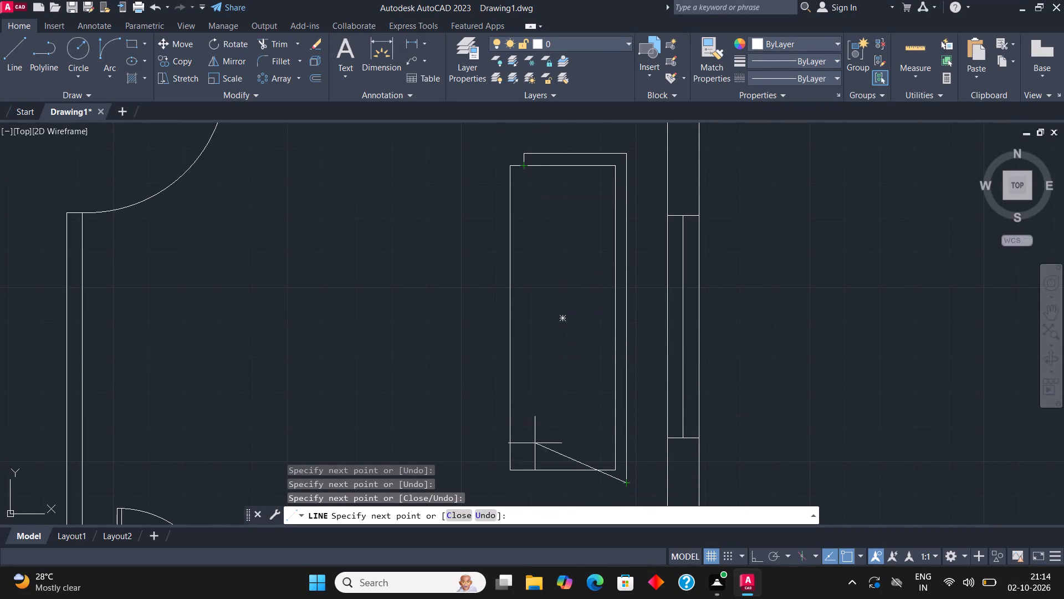
pyautogui.click(529, 484)
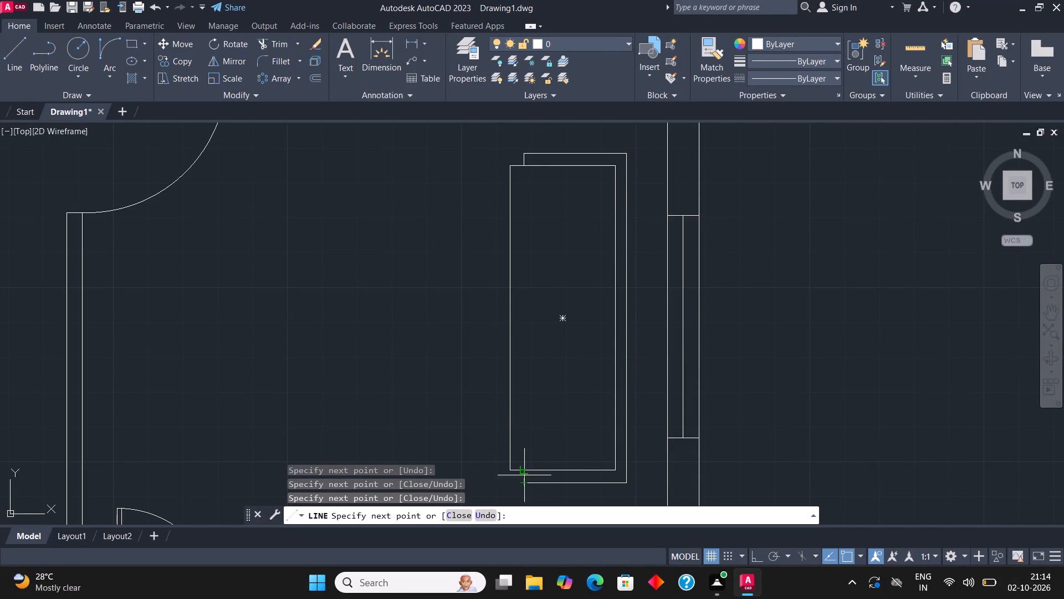
pyautogui.click(524, 468)
pyautogui.press('Escape')
# Draw a horizontal seat divider line across the upper part of the sofa rectangle.
pyautogui.middleClick(566, 307)
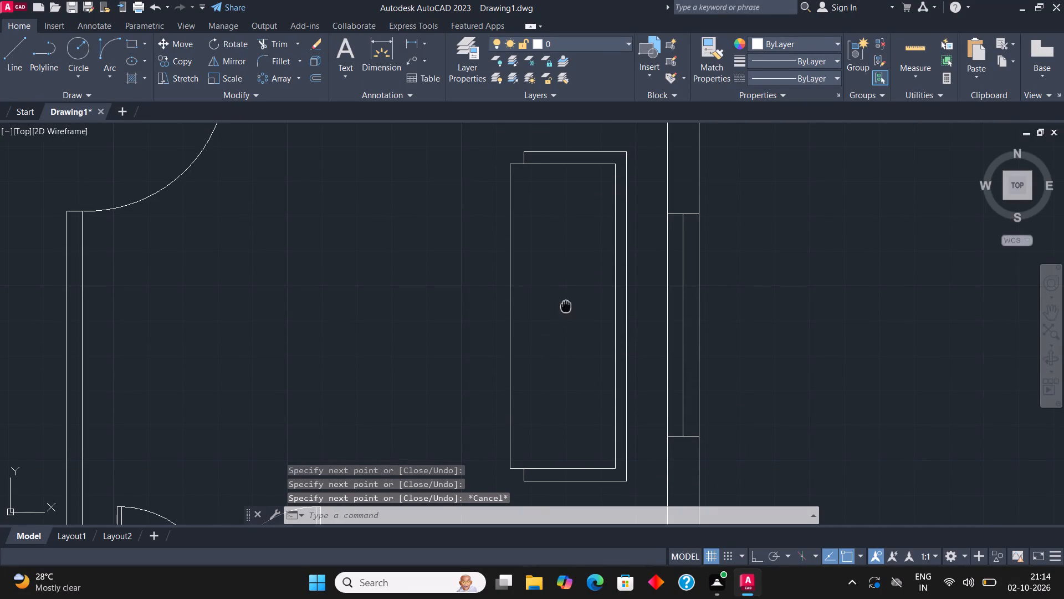
pyautogui.click(7, 45)
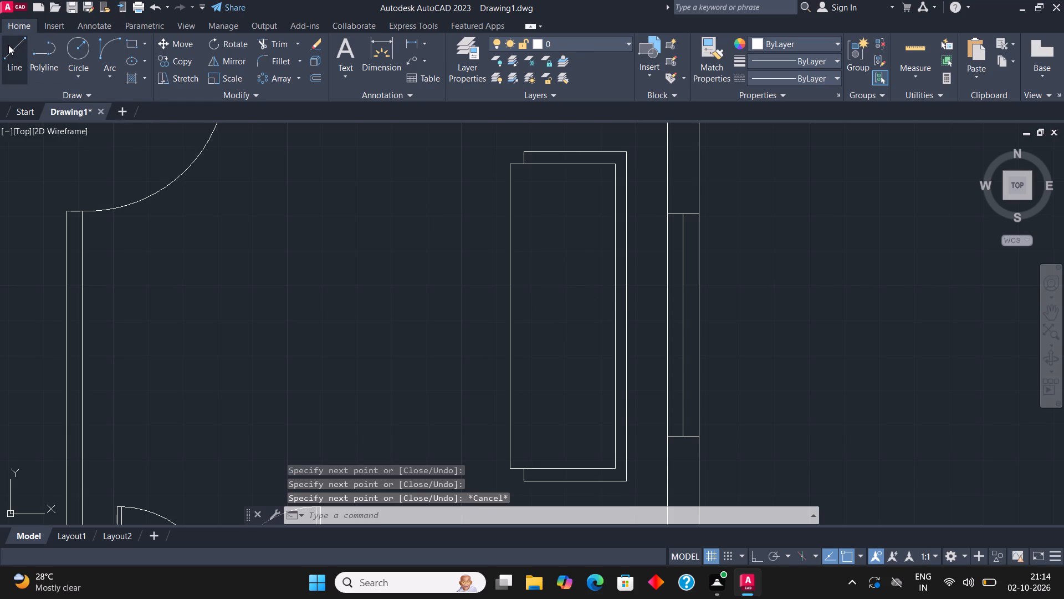
pyautogui.click(513, 230)
pyautogui.click(616, 229)
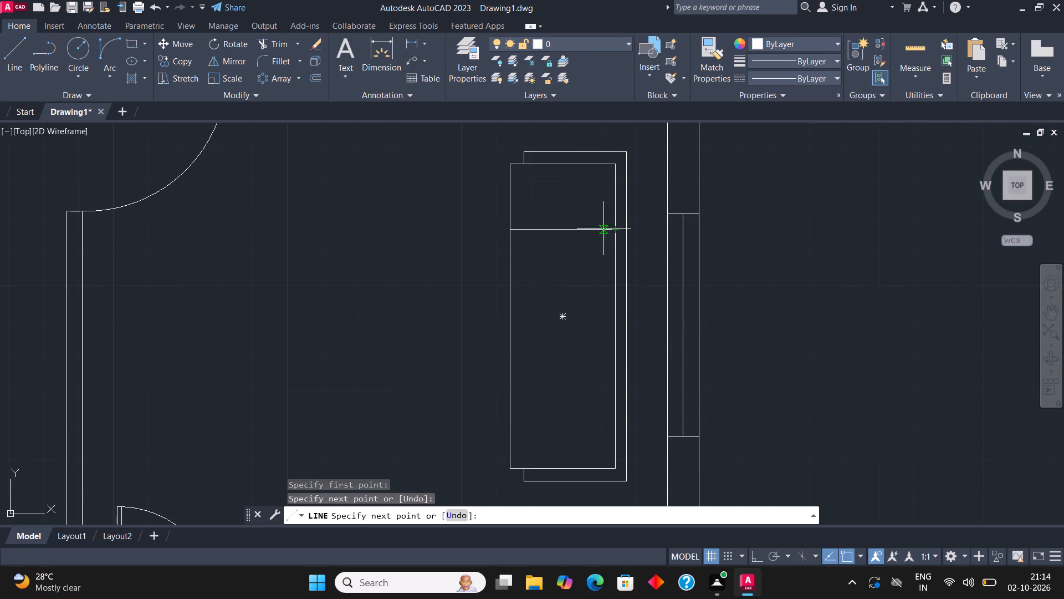
pyautogui.press('Escape')
# Copy the horizontal divider twice down the sofa rectangle, splitting it into four seats.
pyautogui.click(580, 230)
pyautogui.click(176, 55)
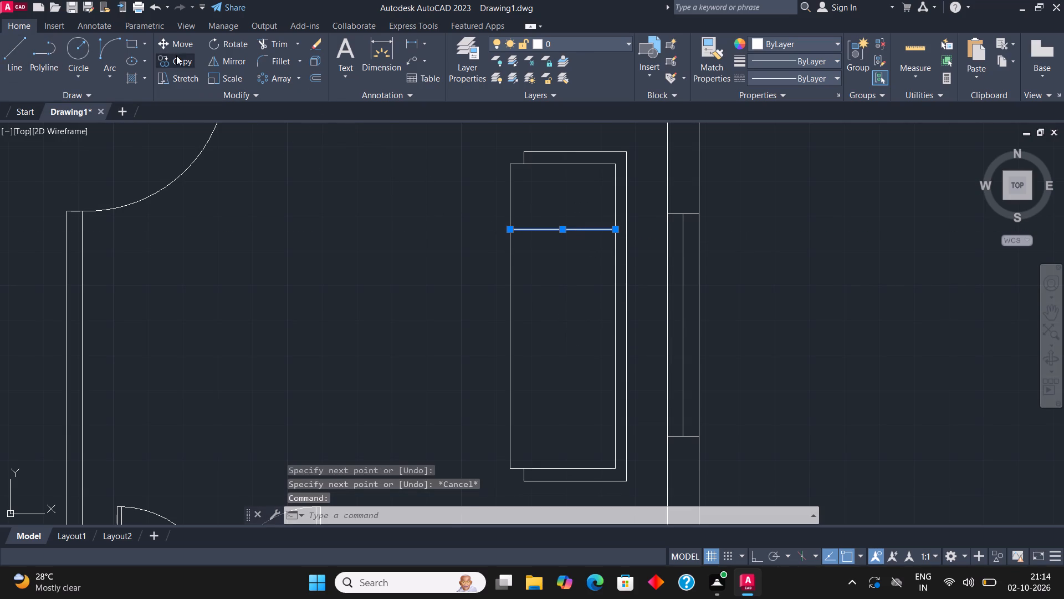
pyautogui.click(512, 229)
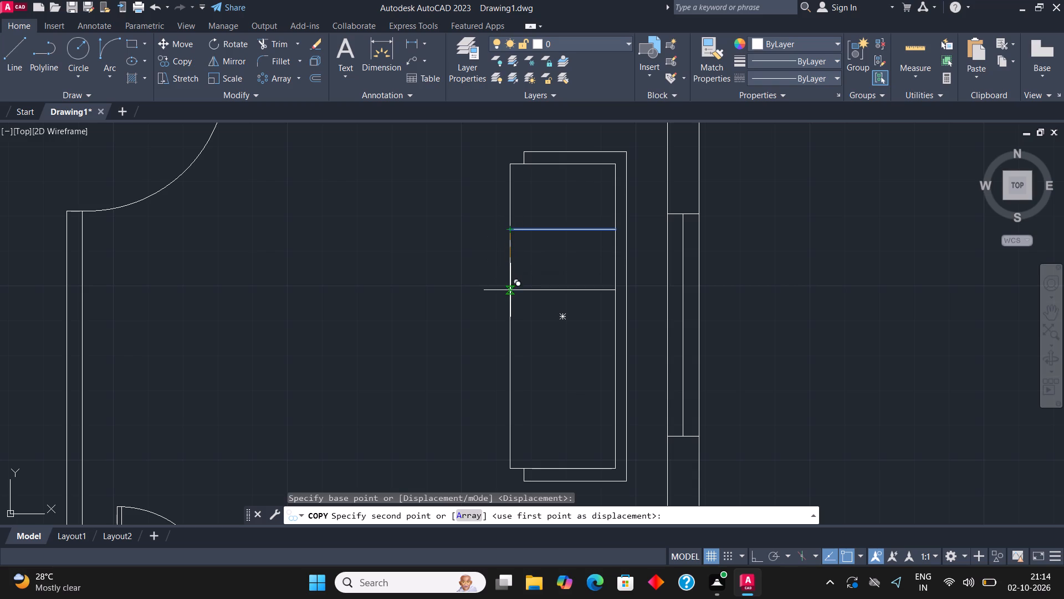
pyautogui.click(510, 297)
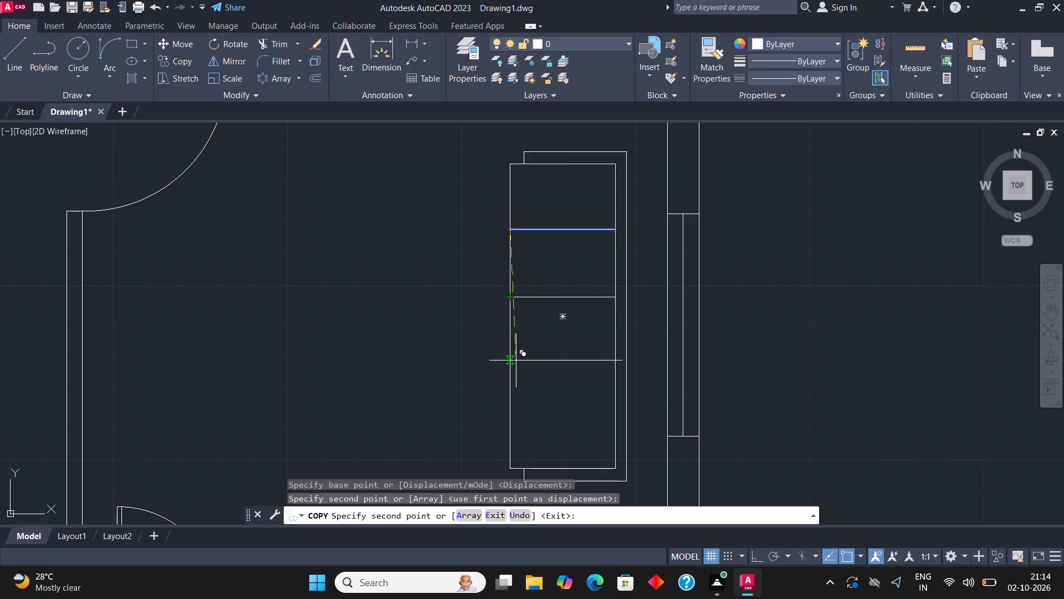
pyautogui.click(511, 365)
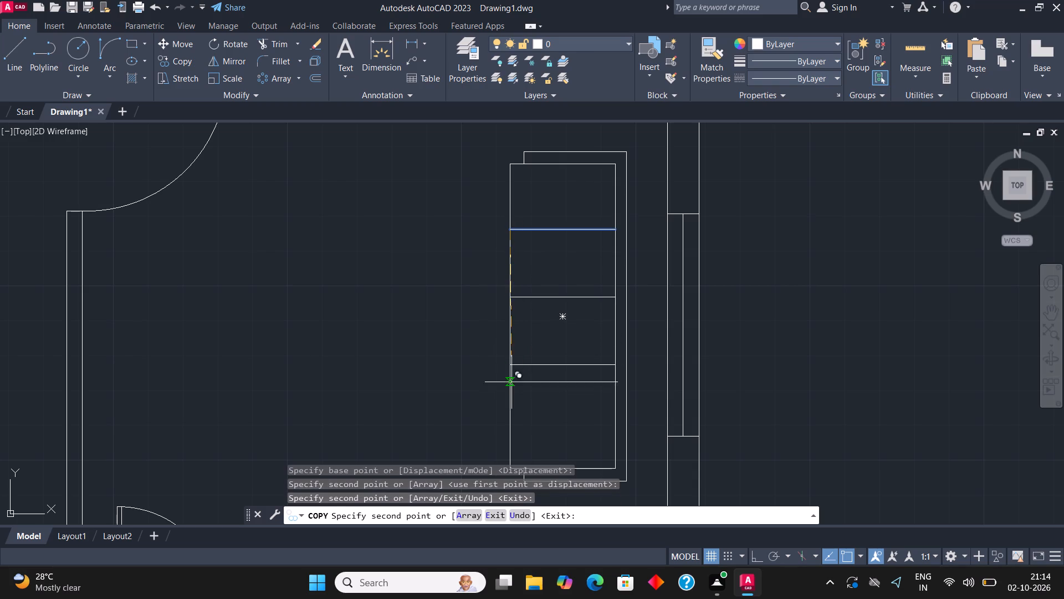
pyautogui.press('Escape')
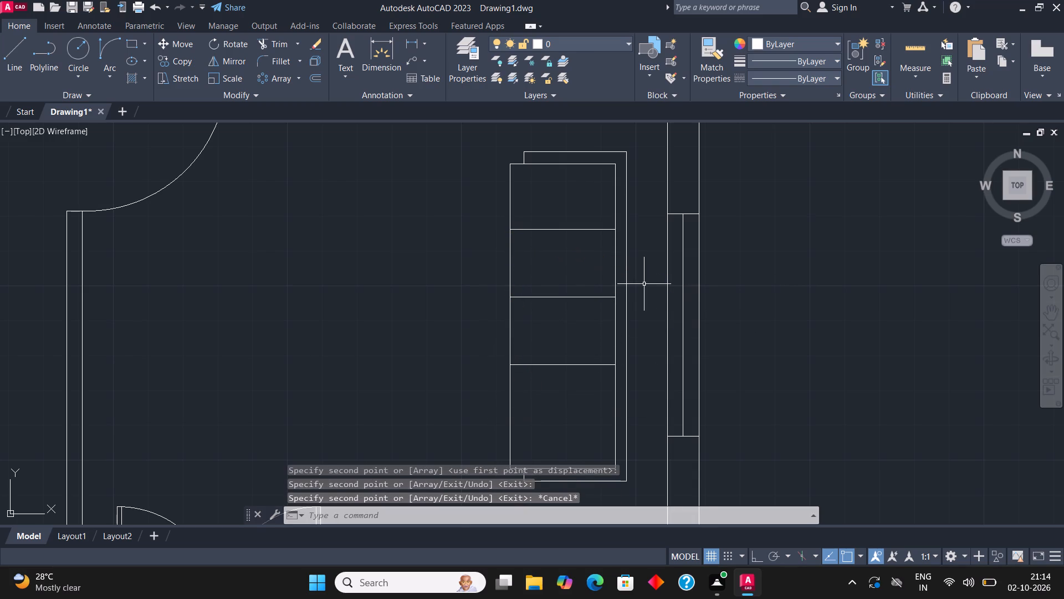
# Move the lowest seat divider down slightly to reduce the height of the bottom seat.
pyautogui.moveTo(647, 251); pyautogui.dragTo(654, 220, button='middle')
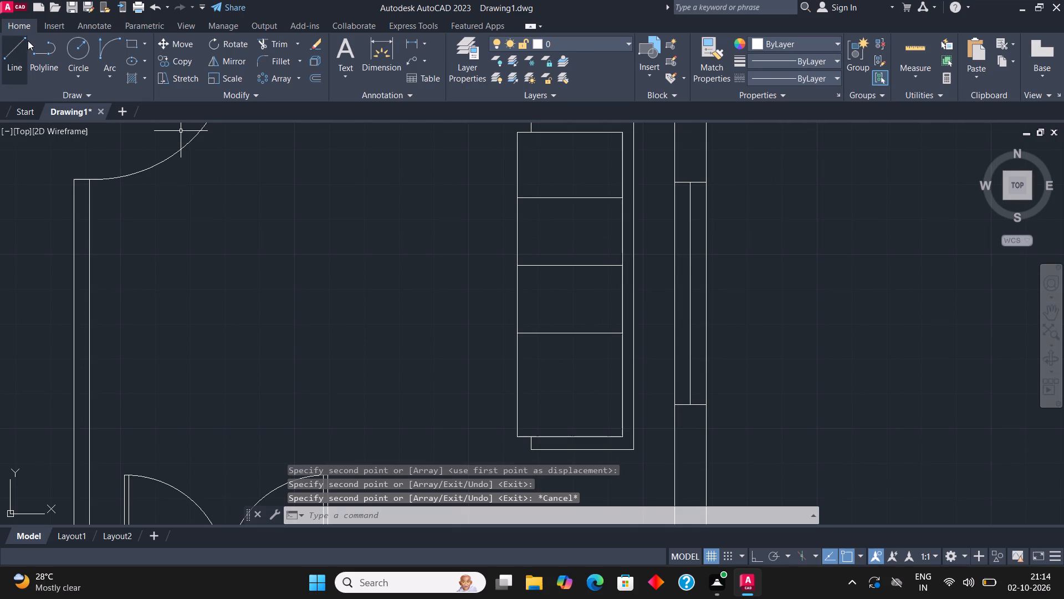
pyautogui.click(28, 40)
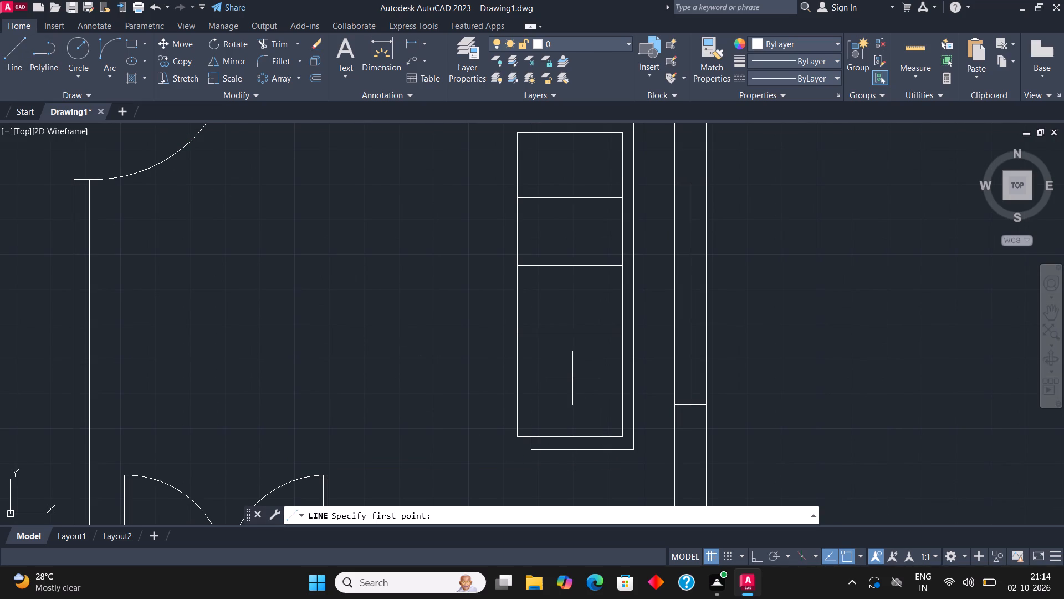
pyautogui.press('Escape')
pyautogui.click(575, 332)
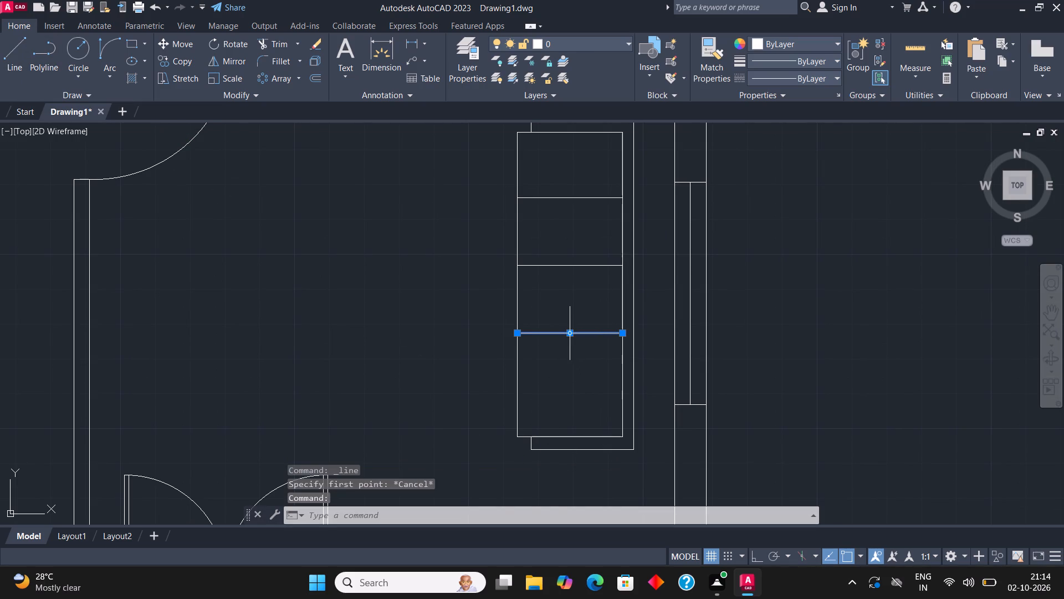
pyautogui.click(570, 332)
pyautogui.click(574, 351)
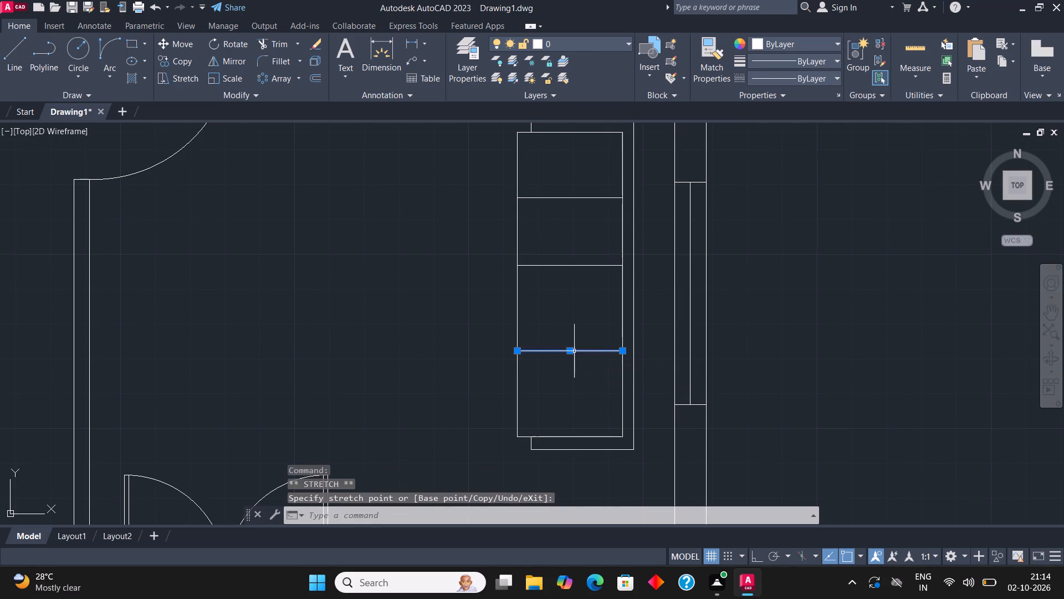
pyautogui.press('Escape')
# Move the middle seat divider down slightly, roughly midway between the other two dividers.
pyautogui.click(576, 263)
pyautogui.click(567, 271)
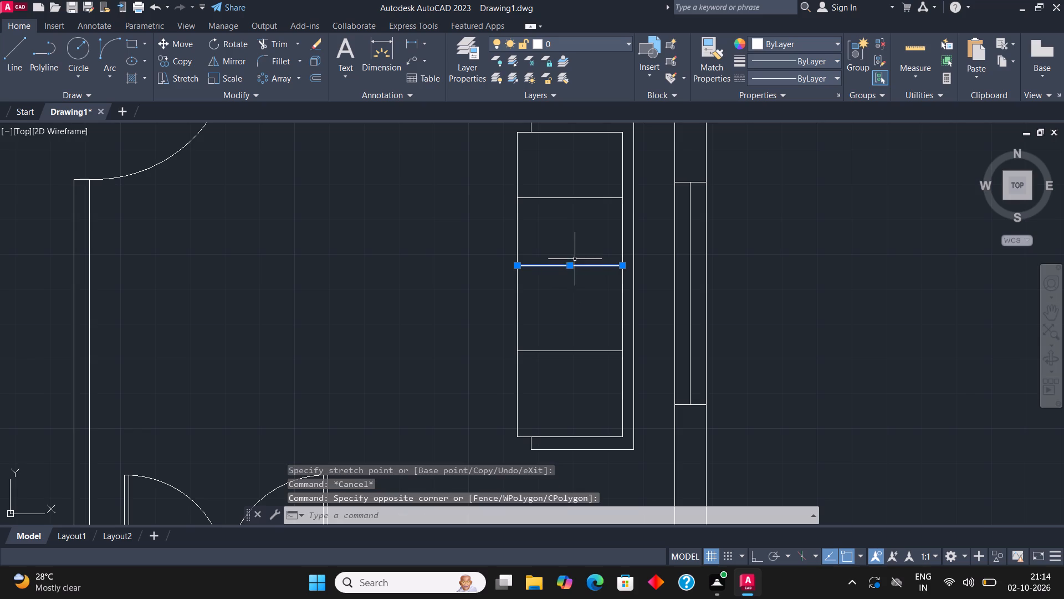
pyautogui.click(569, 263)
pyautogui.click(567, 274)
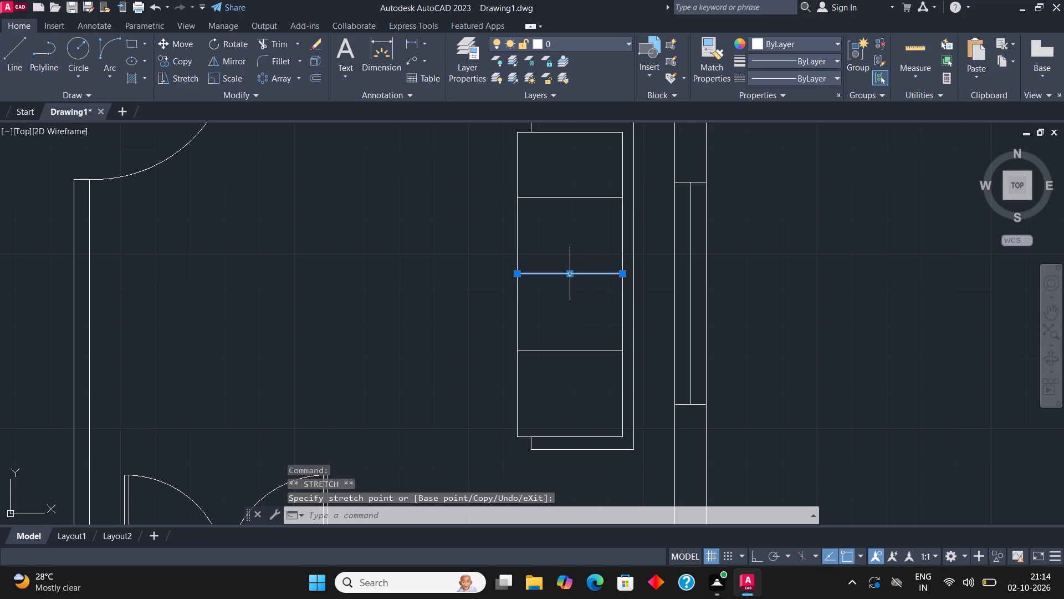
pyautogui.press('Escape')
# Shift the sofa's lowest seat divider down by about 2".
pyautogui.moveTo(711, 247); pyautogui.dragTo(659, 292, button='middle')
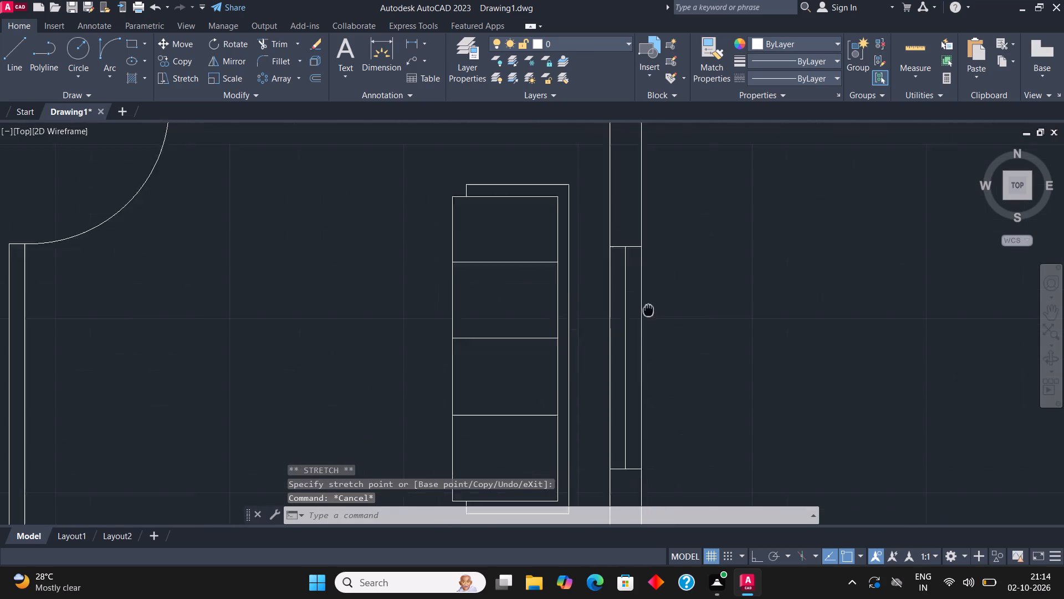
pyautogui.moveTo(659, 292); pyautogui.dragTo(662, 290, button='middle')
pyautogui.scroll(-2, 665, 273)
pyautogui.moveTo(497, 339); pyautogui.dragTo(509, 342, button='middle')
pyautogui.scroll(2, 617, 331)
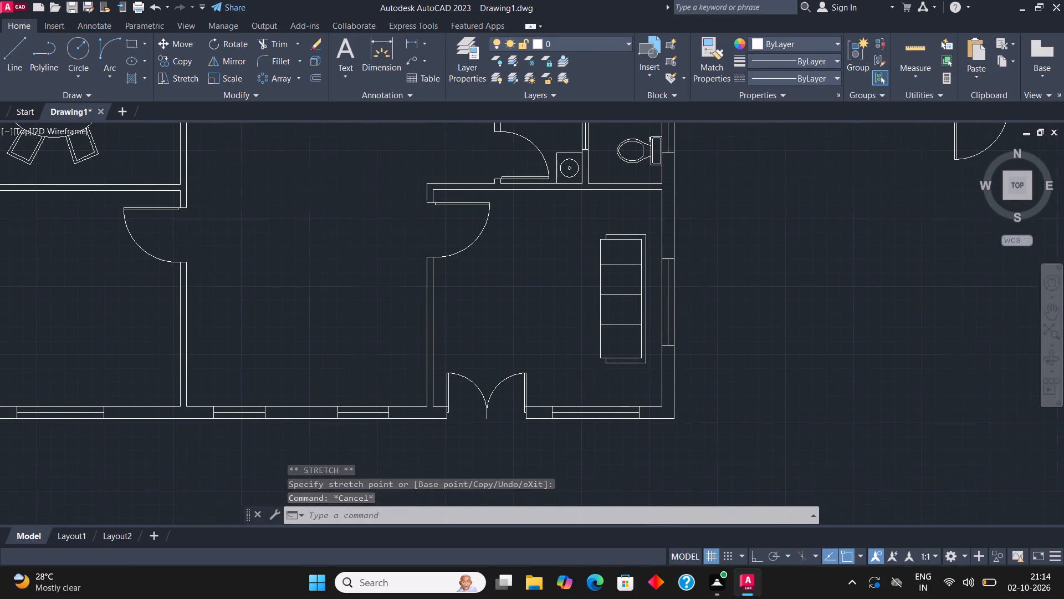
pyautogui.scroll(1, 617, 329)
pyautogui.click(624, 312)
pyautogui.click(617, 327)
pyautogui.click(618, 313)
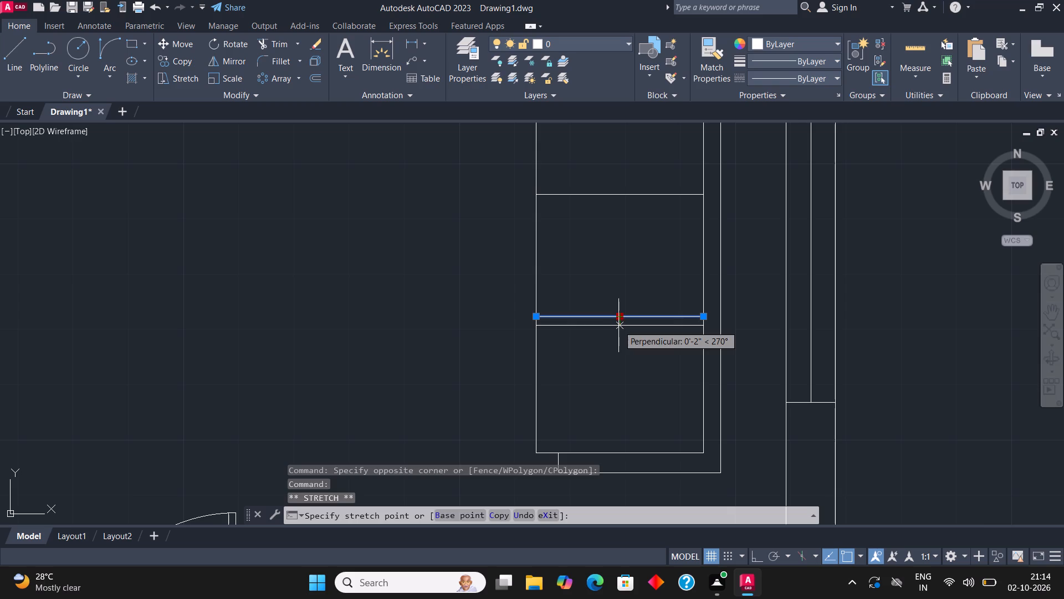
pyautogui.click(618, 326)
pyautogui.scroll(-3, 618, 333)
pyautogui.scroll(2, 625, 313)
pyautogui.press('Escape')
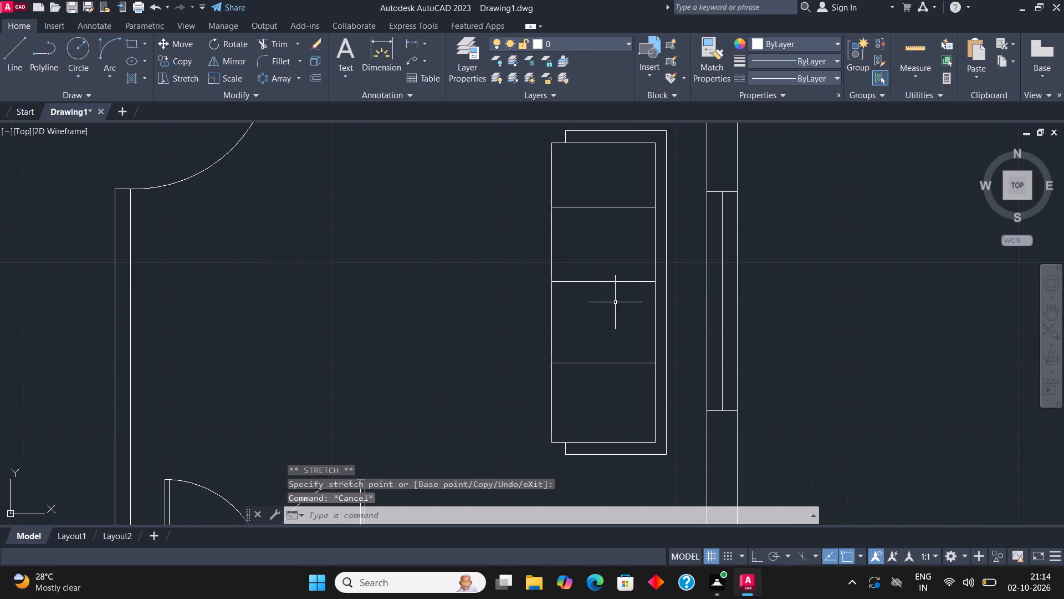
# Nudge the sofa's middle seat divider farther down in small moves to even out the seats.
pyautogui.click(606, 282)
pyautogui.scroll(2, 606, 282)
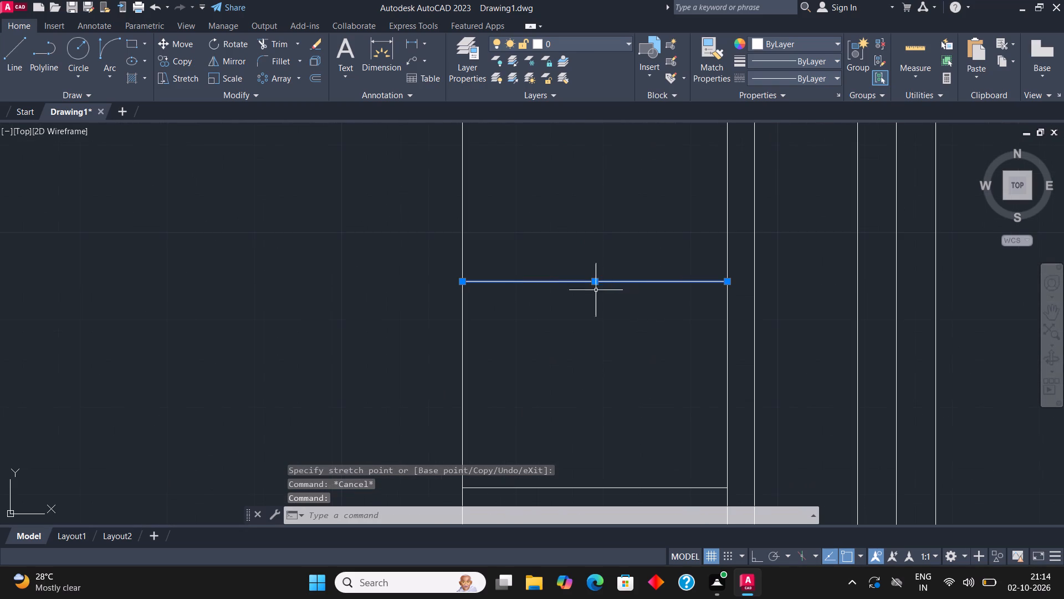
pyautogui.click(596, 279)
pyautogui.click(596, 288)
pyautogui.click(598, 283)
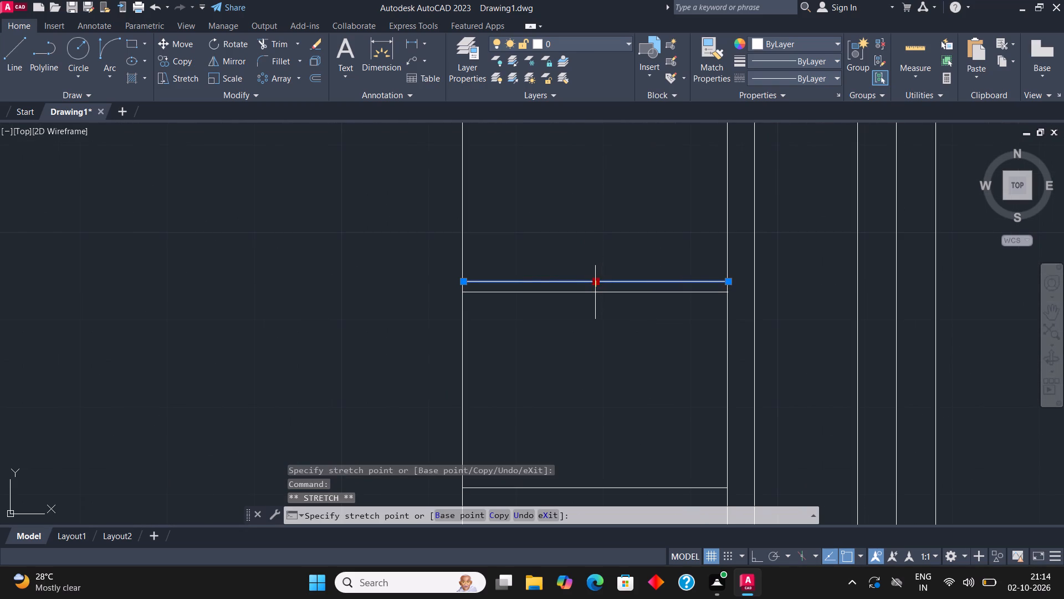
pyautogui.click(595, 292)
pyautogui.scroll(-2, 611, 313)
pyautogui.press('Escape')
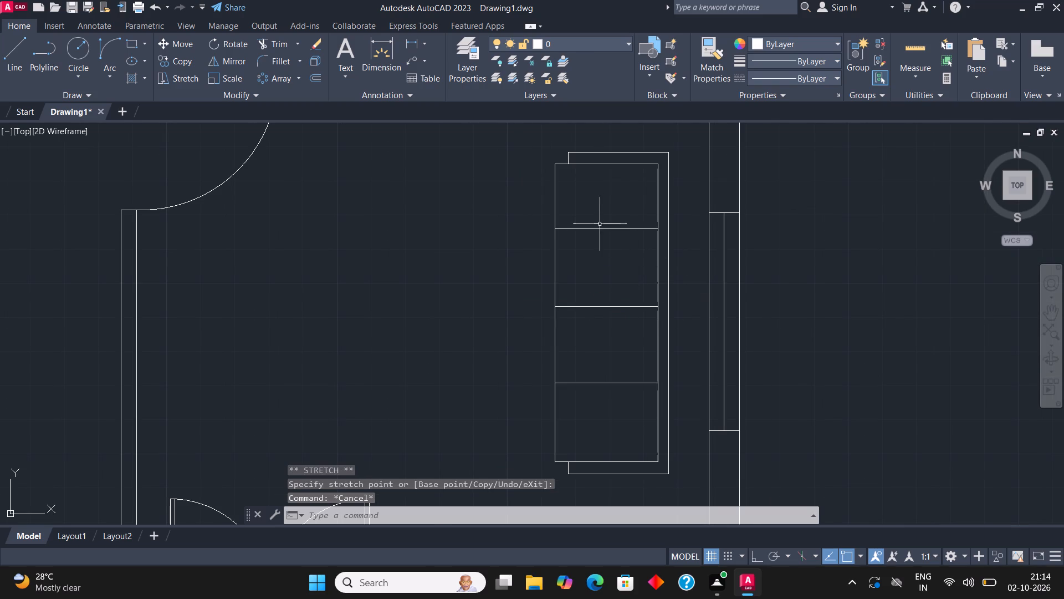
# Nudge the sofa's top seat divider down slightly to enlarge the uppermost seat.
pyautogui.click(600, 226)
pyautogui.scroll(3, 599, 228)
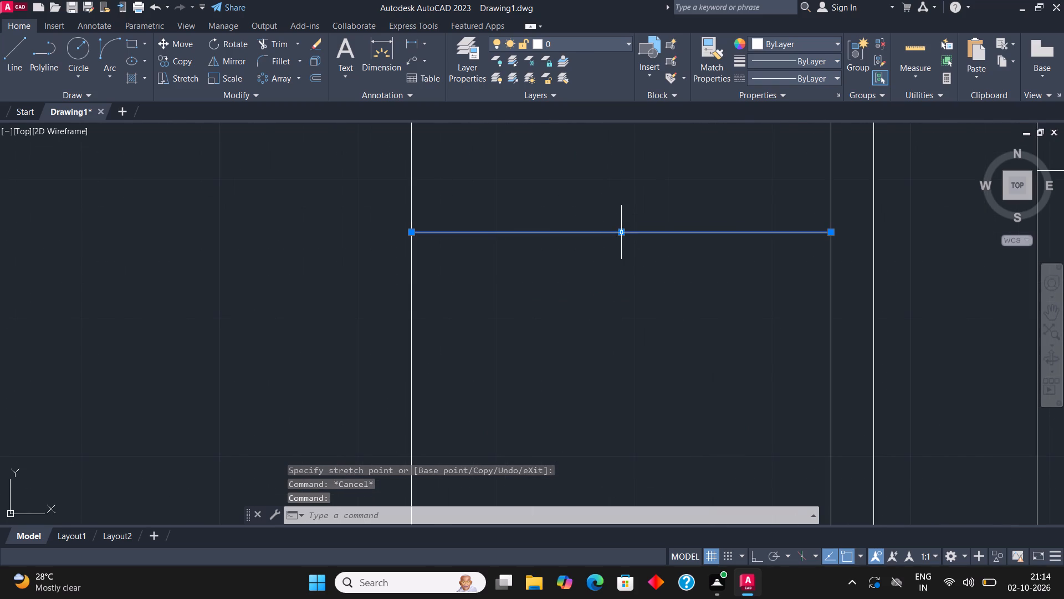
pyautogui.click(621, 234)
pyautogui.click(618, 246)
pyautogui.scroll(-3, 587, 246)
pyautogui.press('Escape')
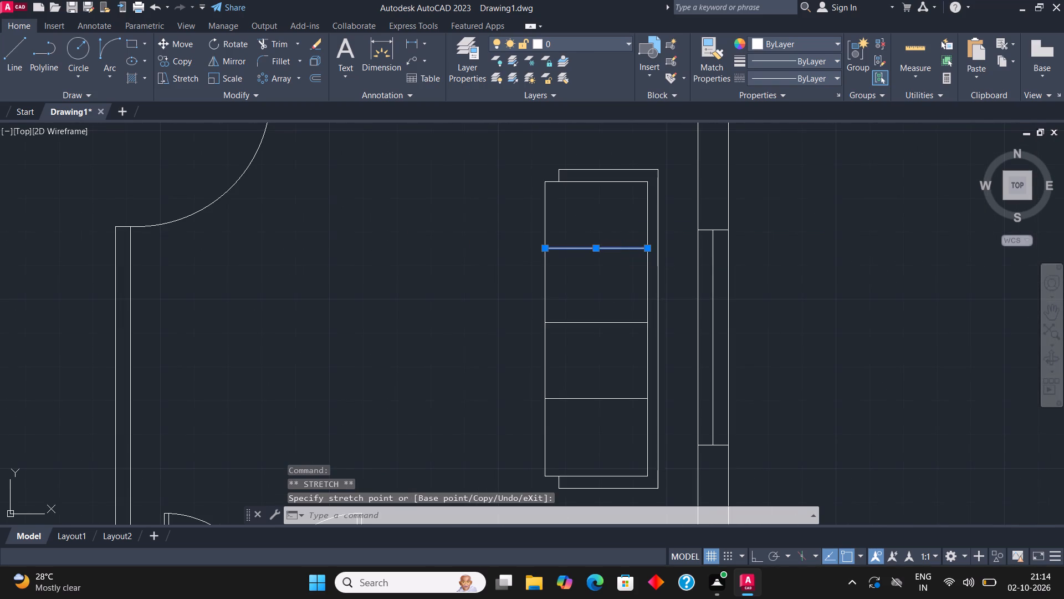
# Shift the sofa's lowest seat divider down slightly to reduce the bottom seat.
pyautogui.scroll(-2, 602, 359)
pyautogui.moveTo(631, 372); pyautogui.dragTo(642, 327, button='middle')
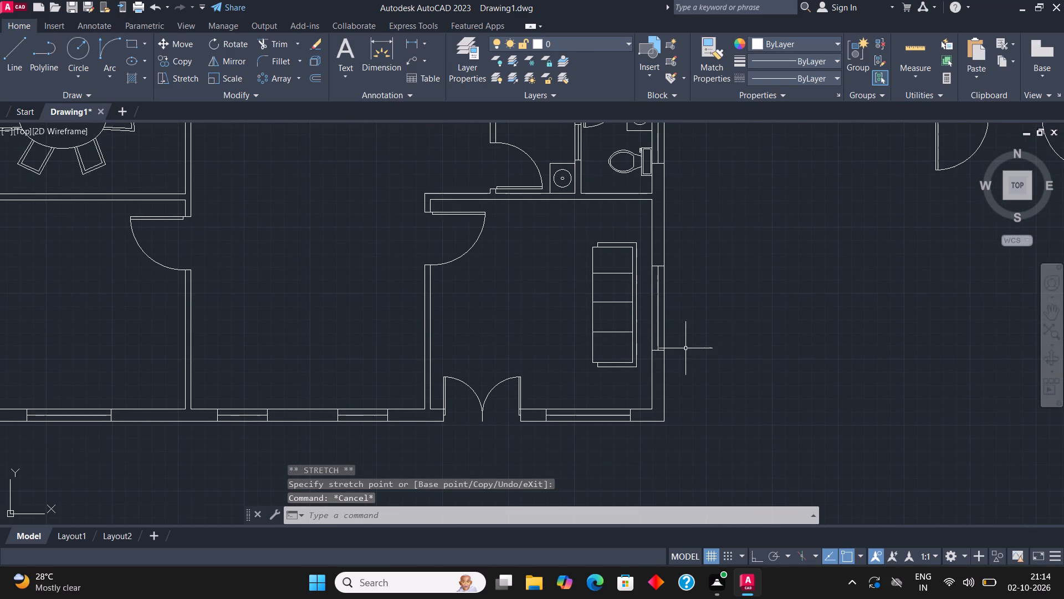
pyautogui.scroll(3, 613, 341)
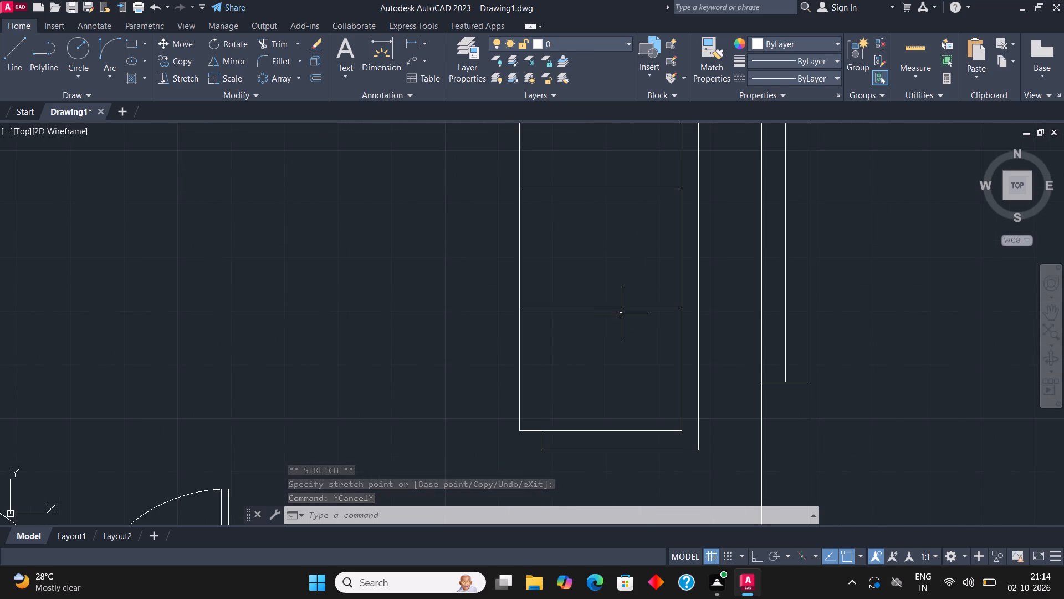
pyautogui.click(621, 312)
pyautogui.click(616, 304)
pyautogui.scroll(2, 605, 310)
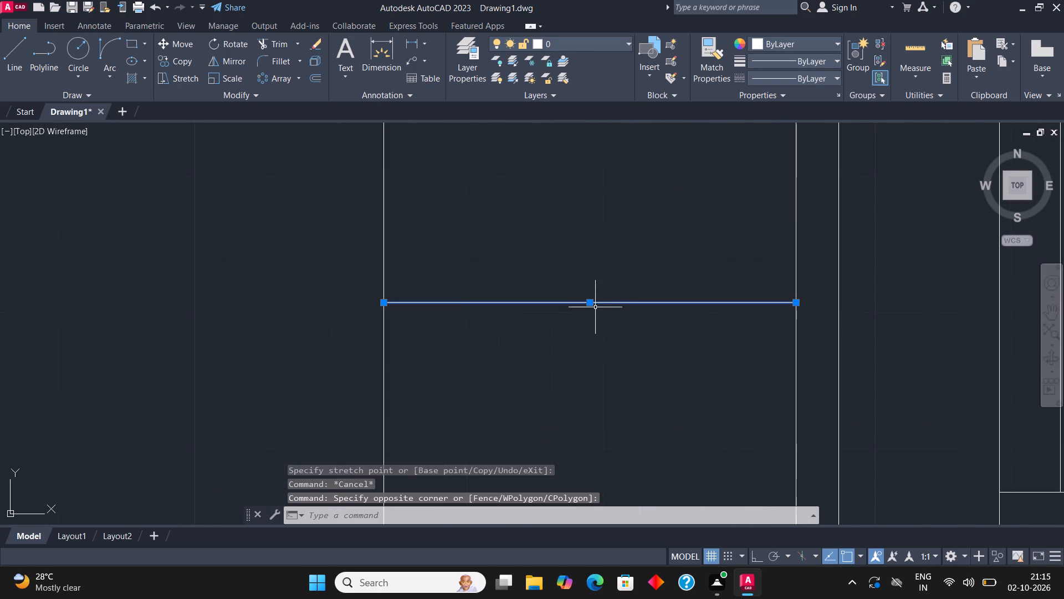
pyautogui.click(592, 305)
pyautogui.click(592, 319)
pyautogui.scroll(-4, 602, 335)
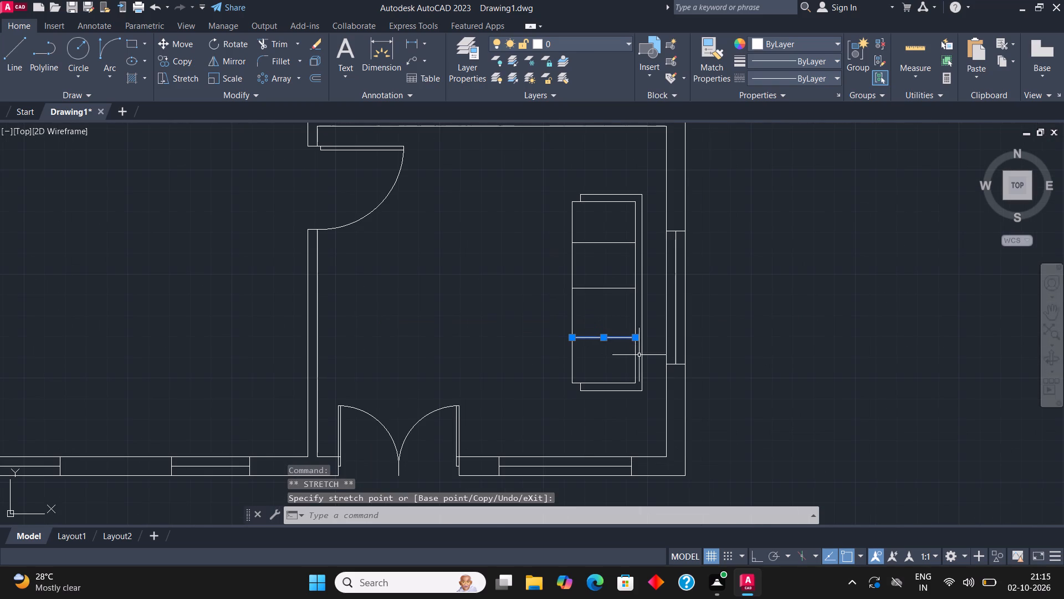
pyautogui.press('Escape')
# Shift the sofa's top seat divider down slightly to enlarge the uppermost seat.
pyautogui.scroll(2, 612, 238)
pyautogui.click(591, 251)
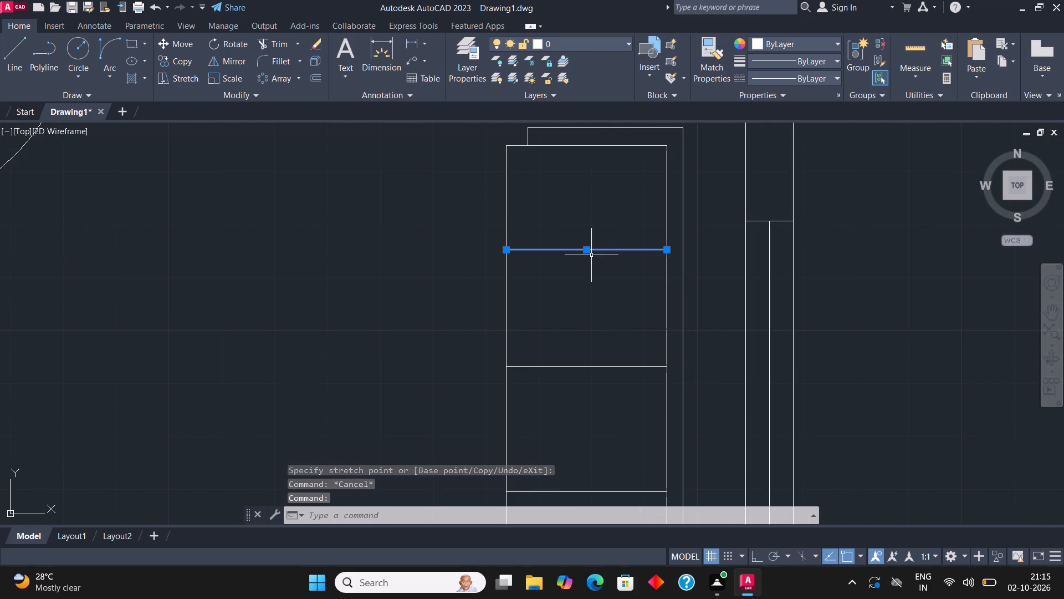
pyautogui.click(588, 247)
pyautogui.click(585, 259)
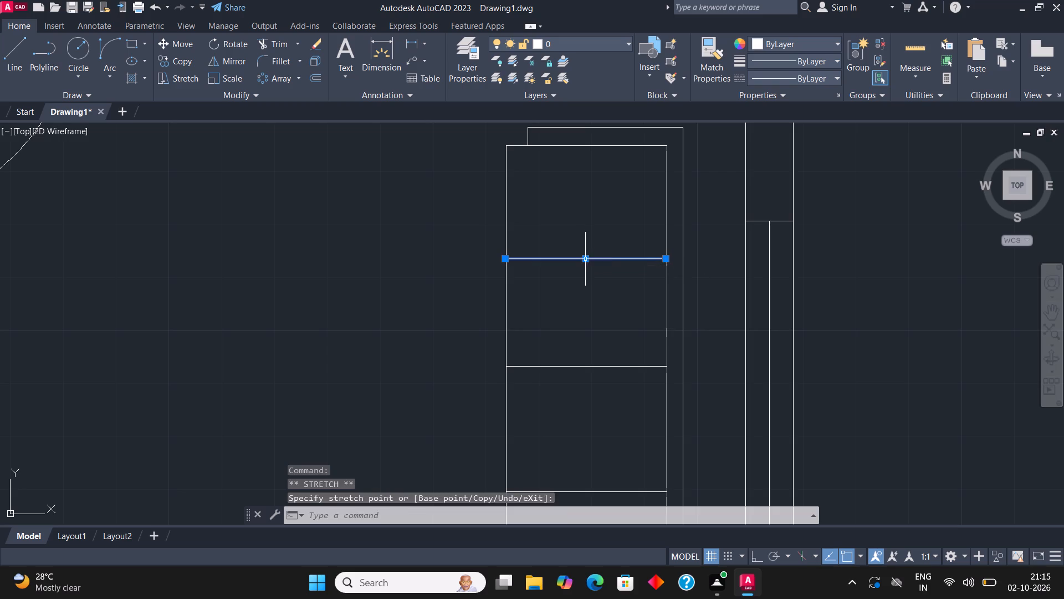
pyautogui.scroll(-2, 610, 253)
pyautogui.press('Escape')
# Move the sofa's middle seat divider down slightly, midway between the other two dividers.
pyautogui.click(605, 300)
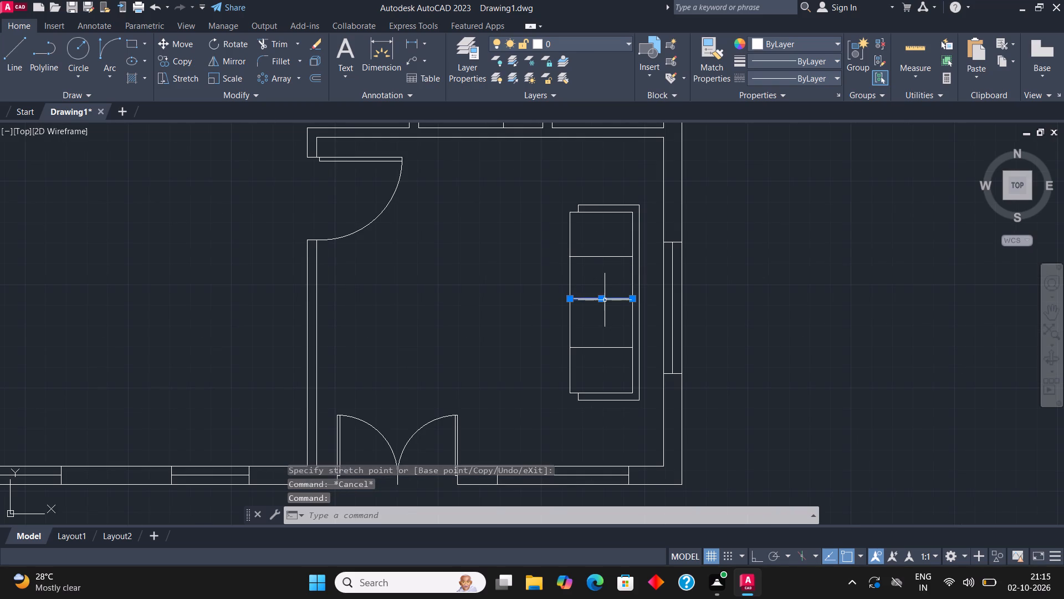
pyautogui.scroll(3, 606, 300)
pyautogui.click(578, 300)
pyautogui.click(579, 310)
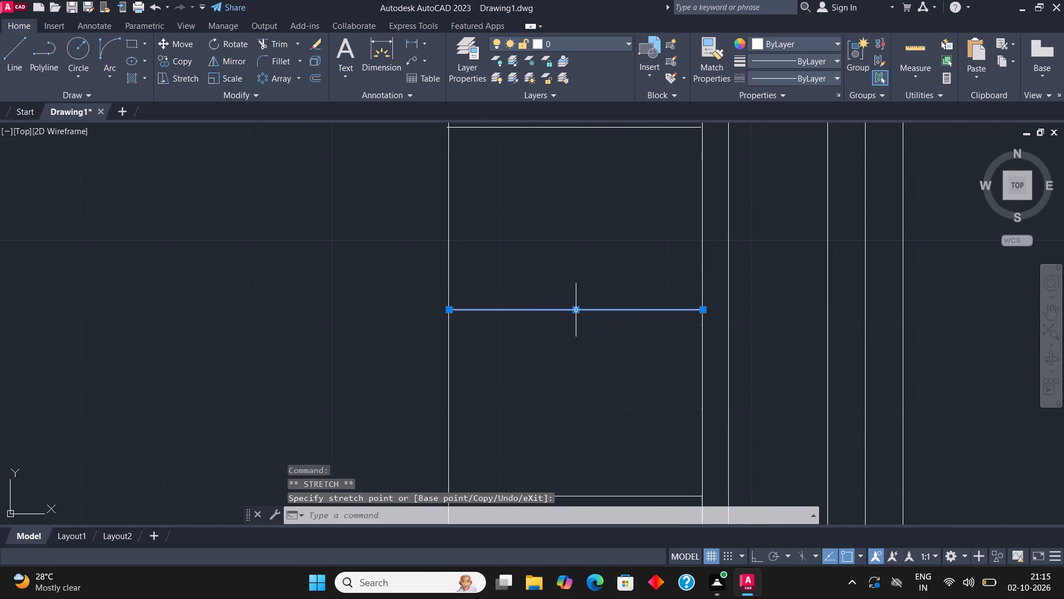
pyautogui.scroll(-4, 582, 307)
pyautogui.press('Escape')
# Draw a roughly square rectangle as an armchair seat between the double door and the sofa's lower end.
pyautogui.moveTo(642, 323); pyautogui.dragTo(653, 322, button='middle')
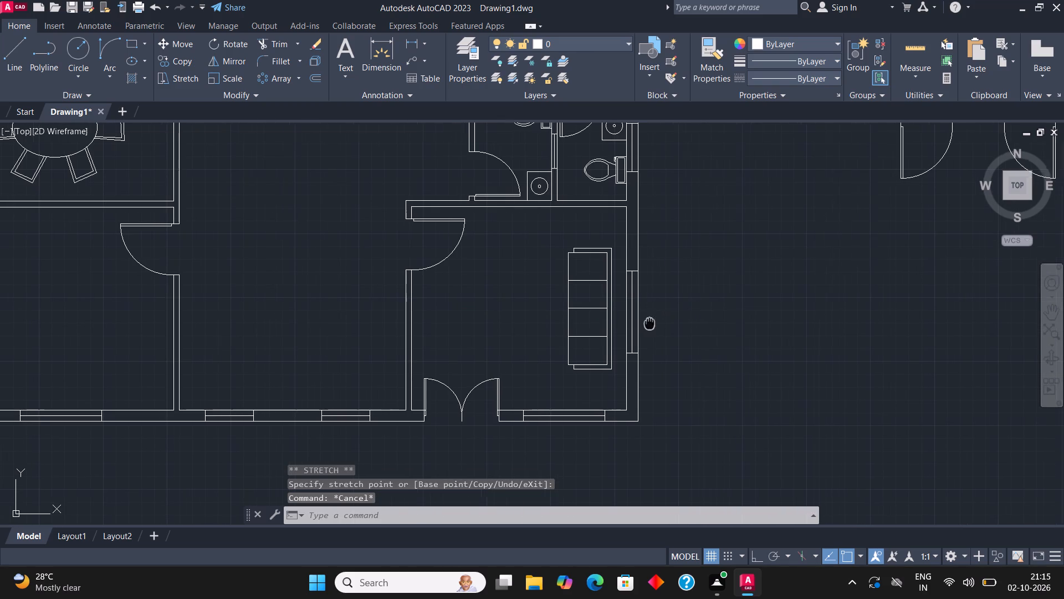
pyautogui.moveTo(653, 322); pyautogui.dragTo(683, 305, button='middle')
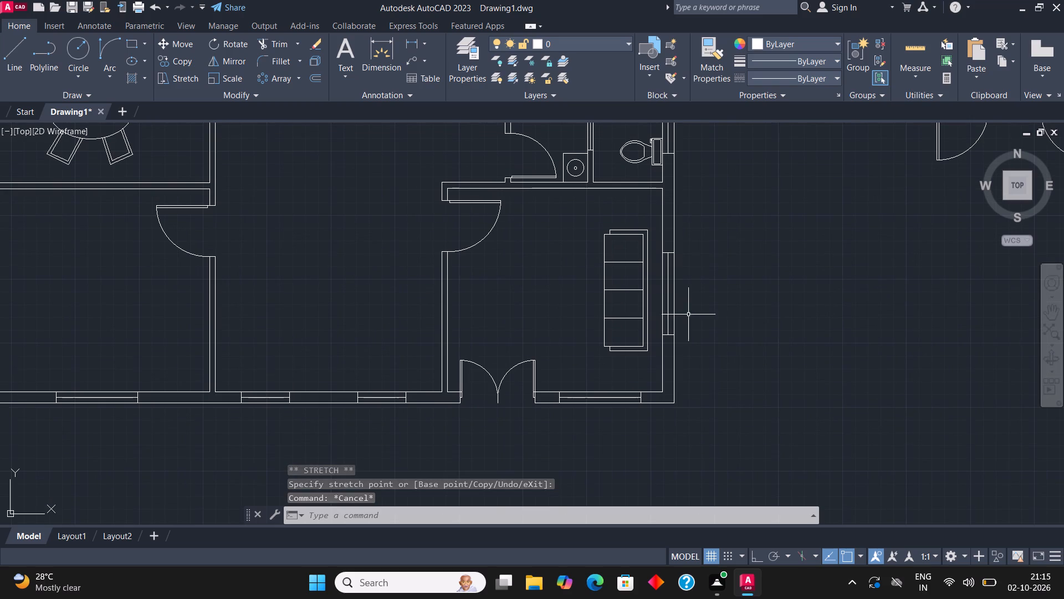
pyautogui.moveTo(652, 319); pyautogui.dragTo(682, 343, button='middle')
pyautogui.scroll(1, 633, 407)
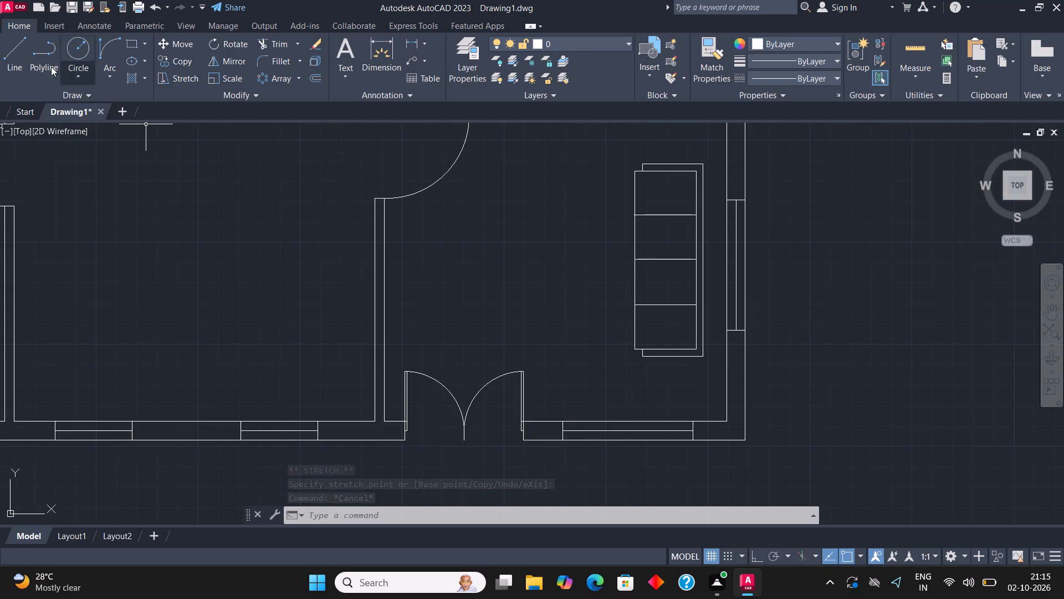
pyautogui.click(136, 44)
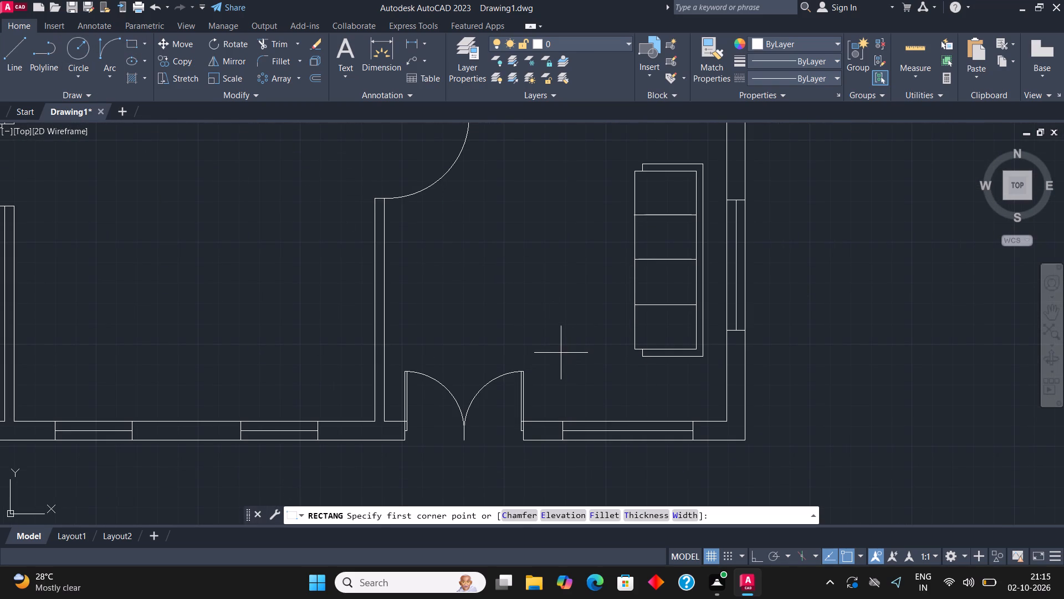
pyautogui.click(562, 353)
pyautogui.click(614, 405)
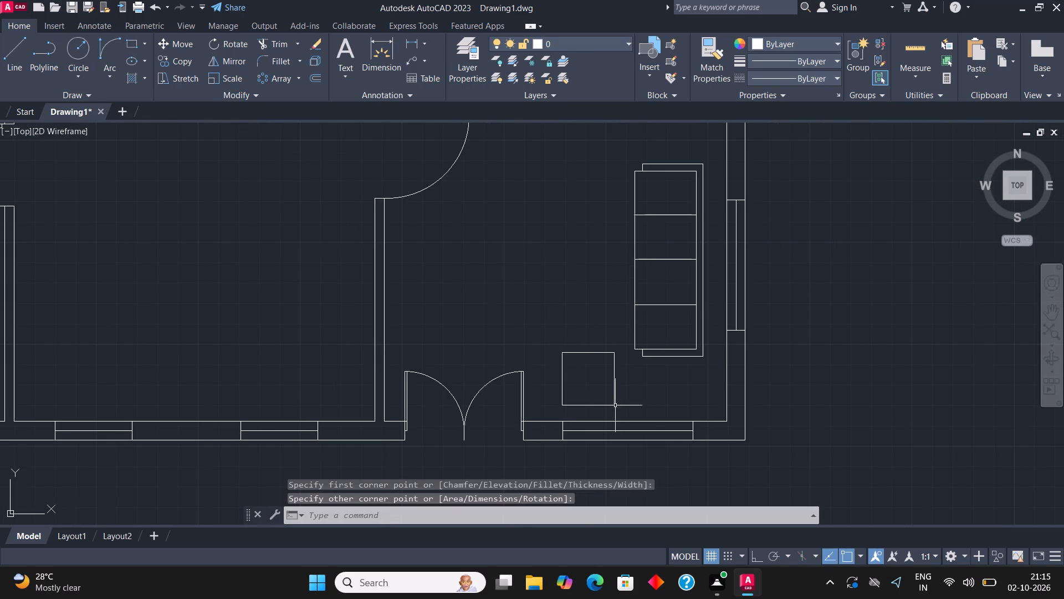
# With ortho on, draw the armchair's arms and back as connected lines around the seat's sides and bottom, about 2'-8" wide.
pyautogui.moveTo(616, 414); pyautogui.dragTo(612, 384, button='middle')
pyautogui.scroll(2, 611, 377)
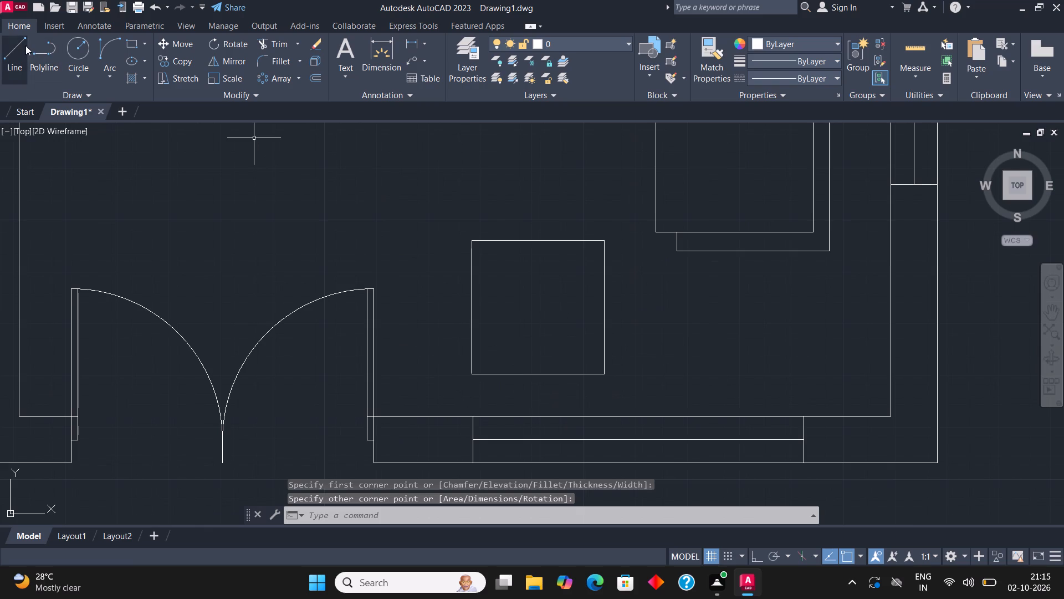
pyautogui.click(25, 45)
pyautogui.click(474, 265)
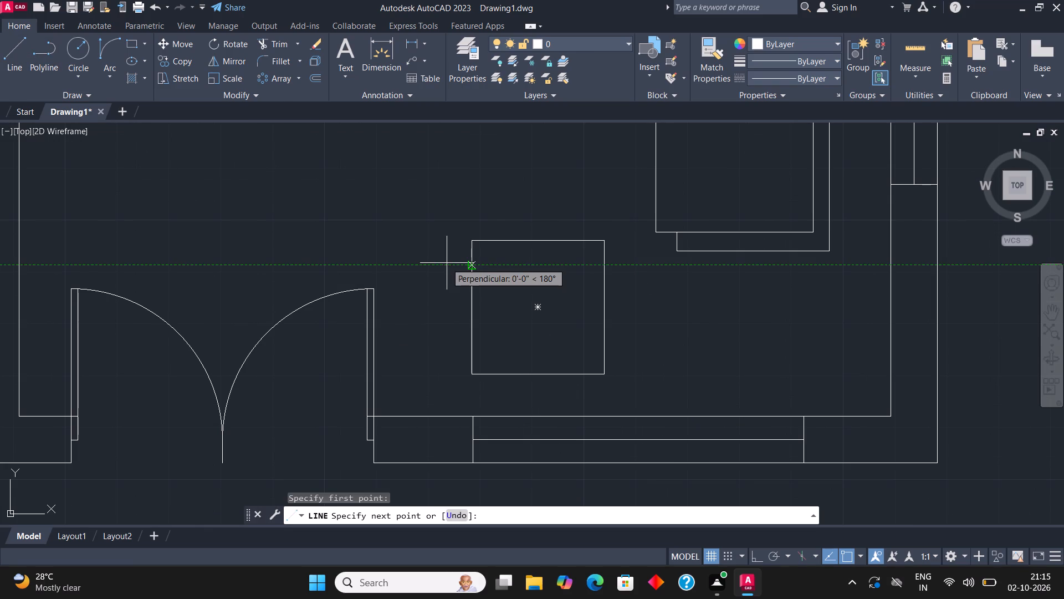
pyautogui.click(455, 265)
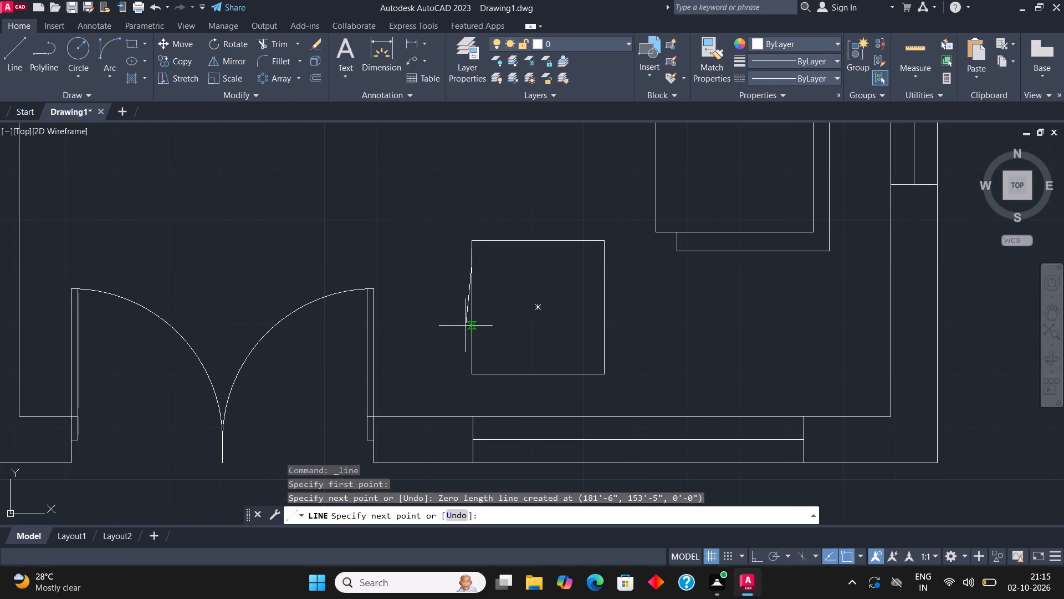
pyautogui.press('F8')
pyautogui.click(454, 267)
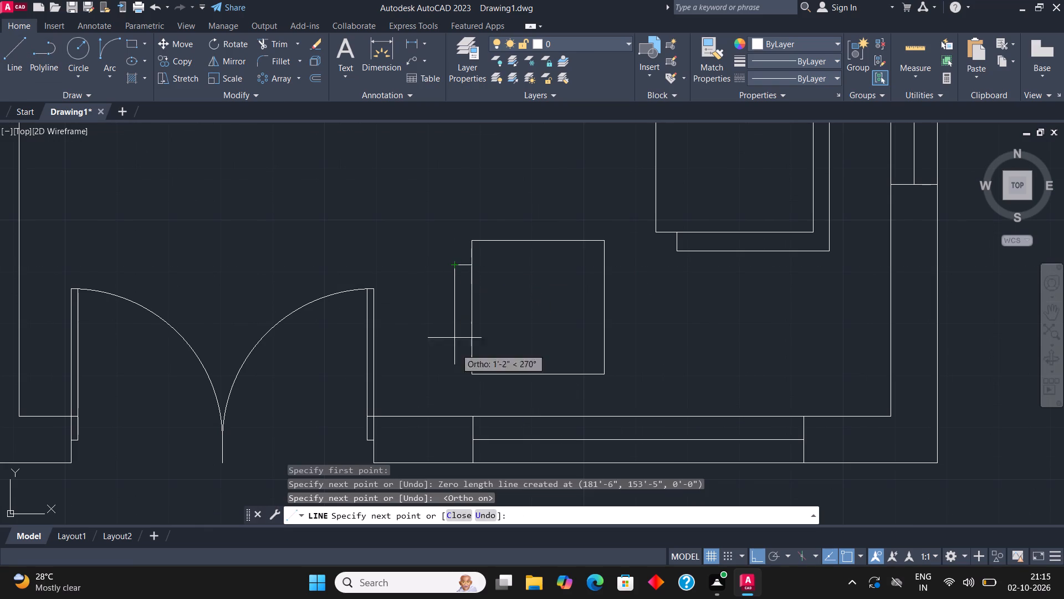
pyautogui.click(463, 389)
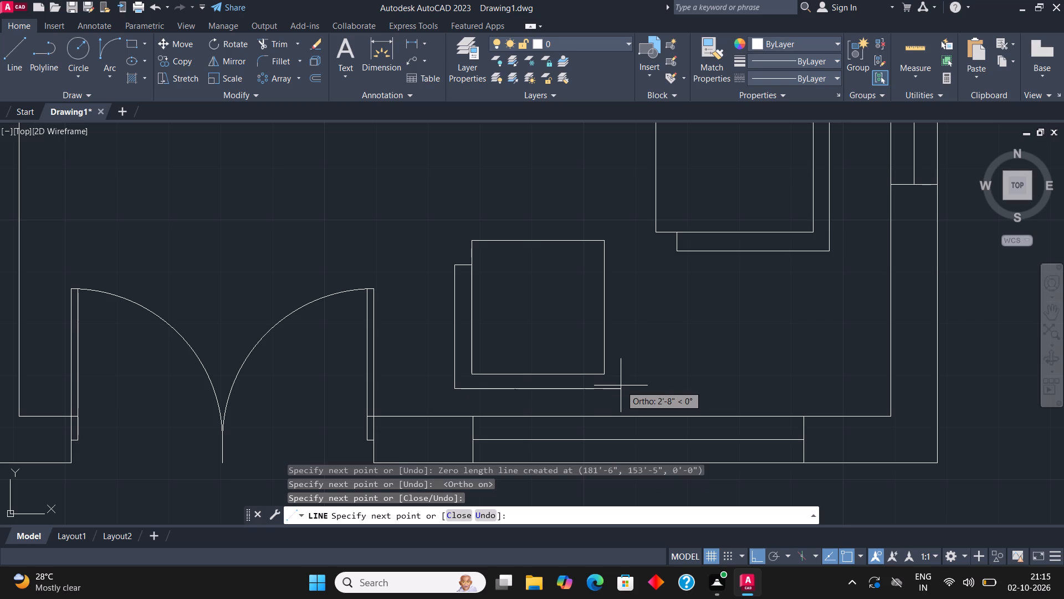
pyautogui.click(621, 385)
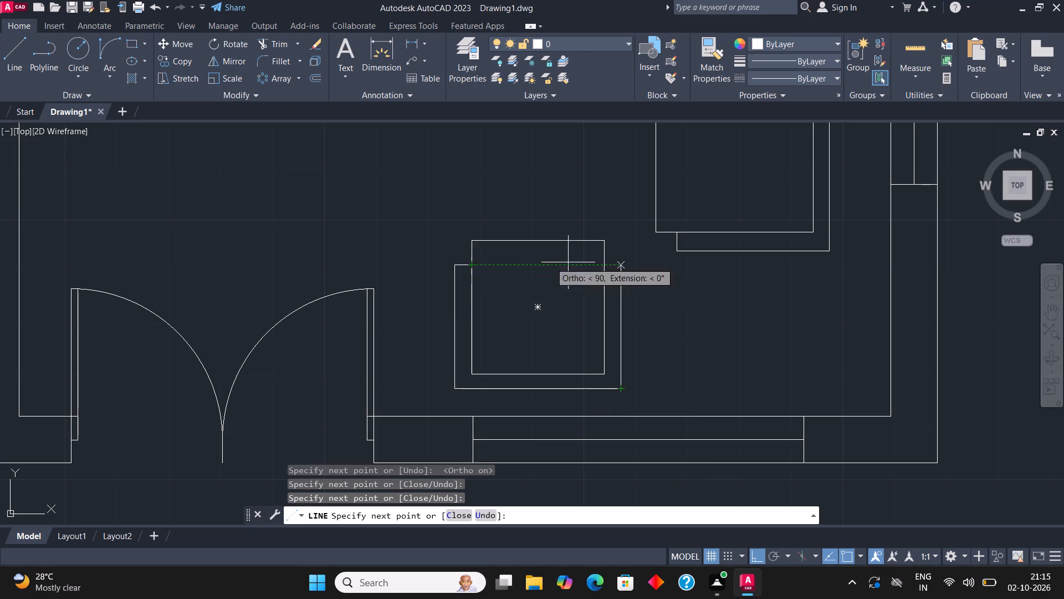
pyautogui.click(624, 262)
pyautogui.click(608, 262)
pyautogui.scroll(-3, 602, 291)
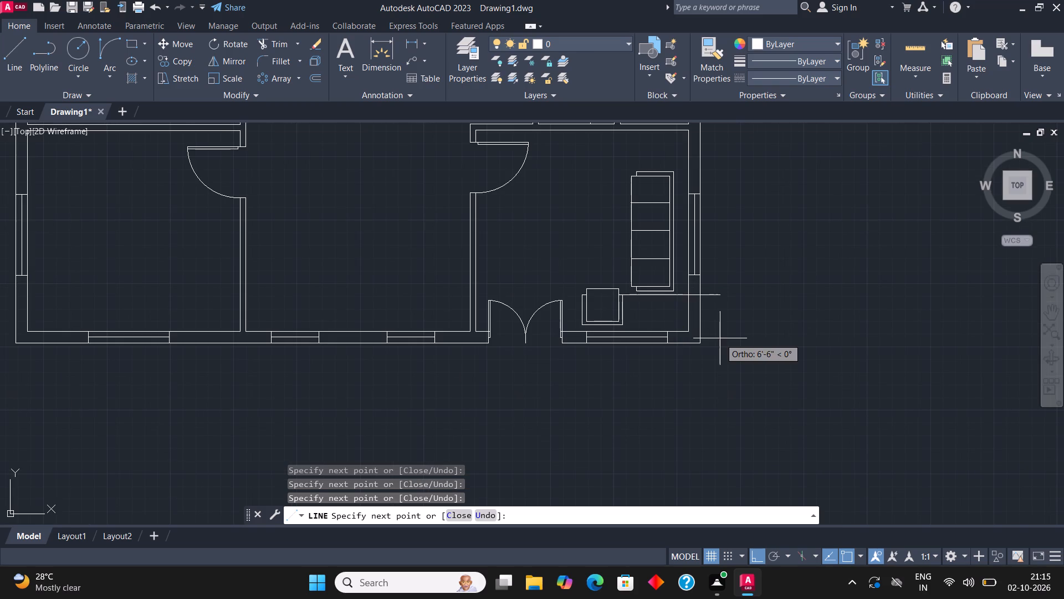
pyautogui.press('Escape')
# Move the whole armchair, seat and surrounding lines, straight up by about 6".
pyautogui.moveTo(647, 219); pyautogui.dragTo(634, 263, button='middle')
pyautogui.scroll(3, 606, 361)
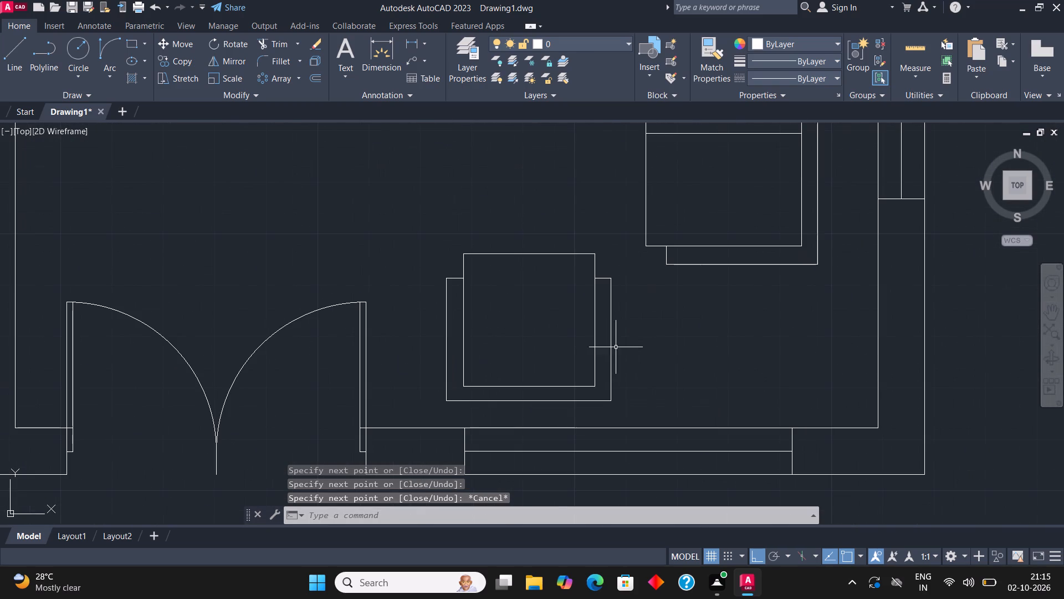
pyautogui.click(622, 396)
pyautogui.click(415, 250)
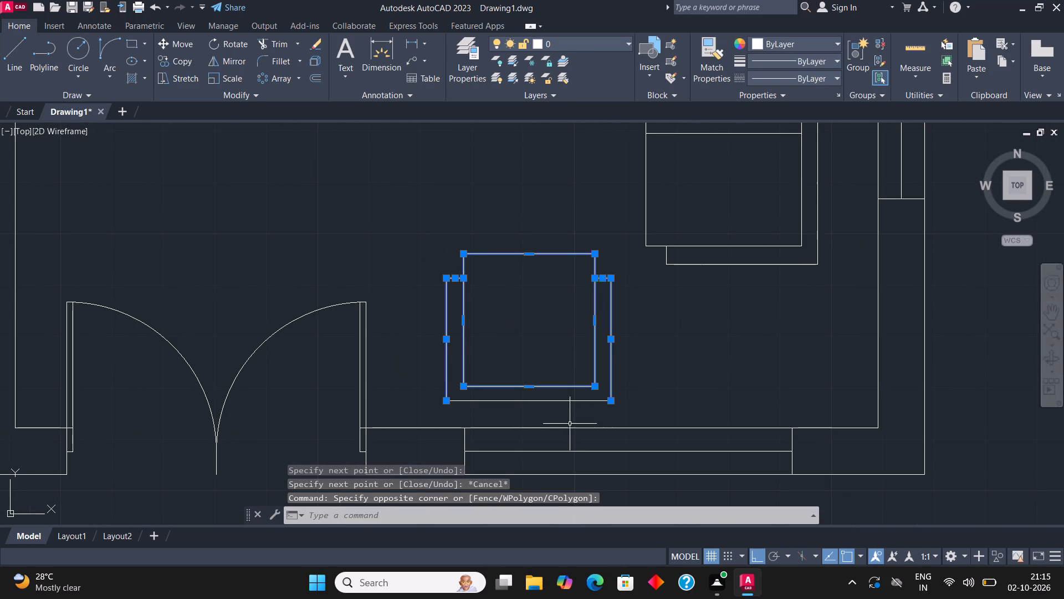
pyautogui.click(566, 421)
pyautogui.click(510, 348)
pyautogui.click(180, 47)
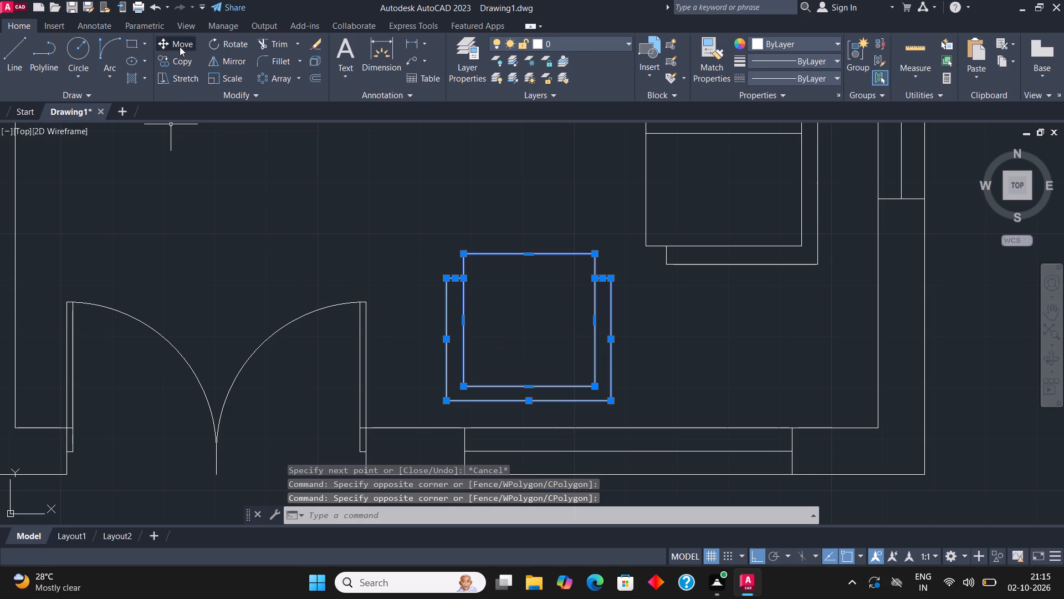
pyautogui.click(562, 348)
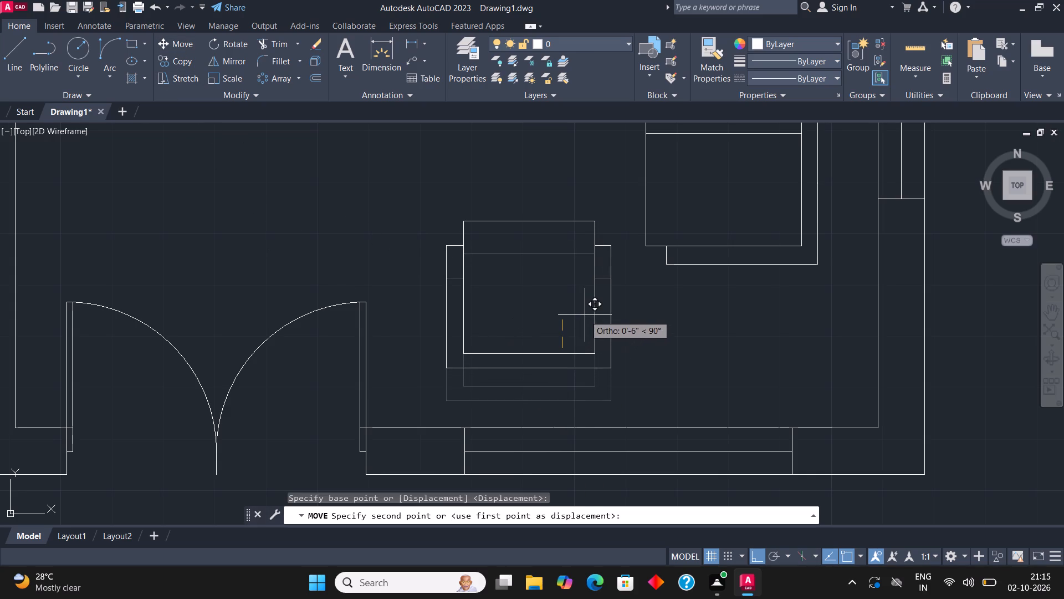
pyautogui.click(587, 309)
# Draw an upright rectangle as a coffee table beside the sofa's seating side, above the armchair.
pyautogui.scroll(-1, 595, 321)
pyautogui.moveTo(740, 245); pyautogui.dragTo(704, 362, button='middle')
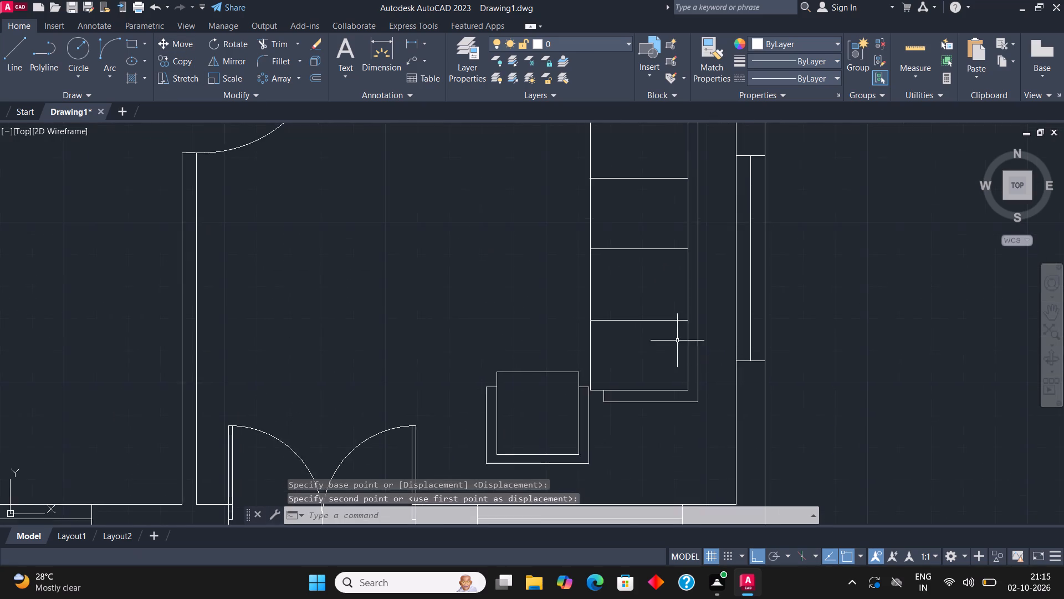
pyautogui.scroll(-2, 677, 337)
pyautogui.moveTo(727, 302); pyautogui.dragTo(668, 317, button='middle')
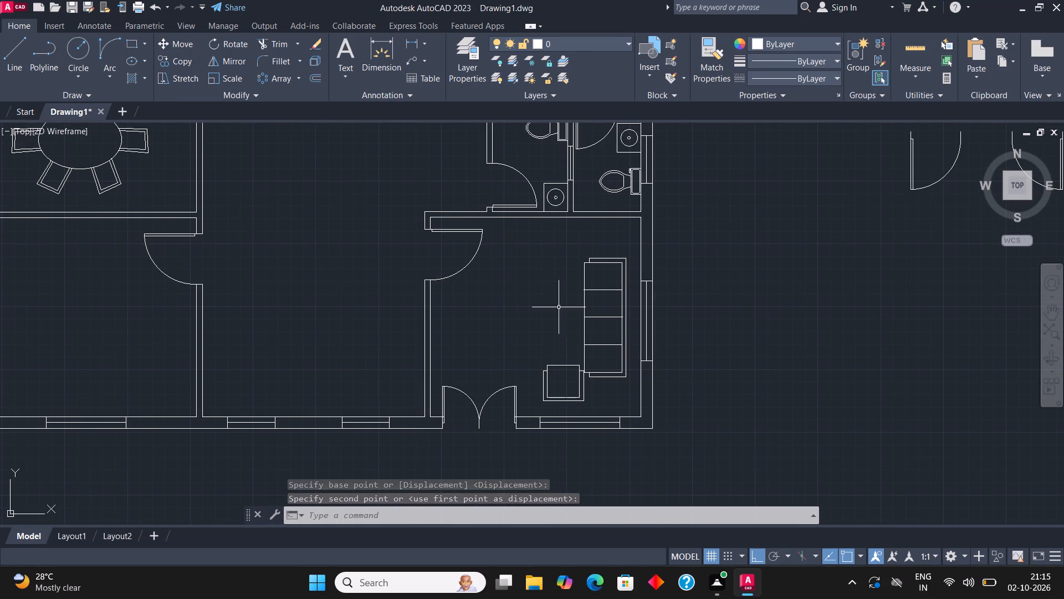
pyautogui.click(122, 44)
pyautogui.click(127, 47)
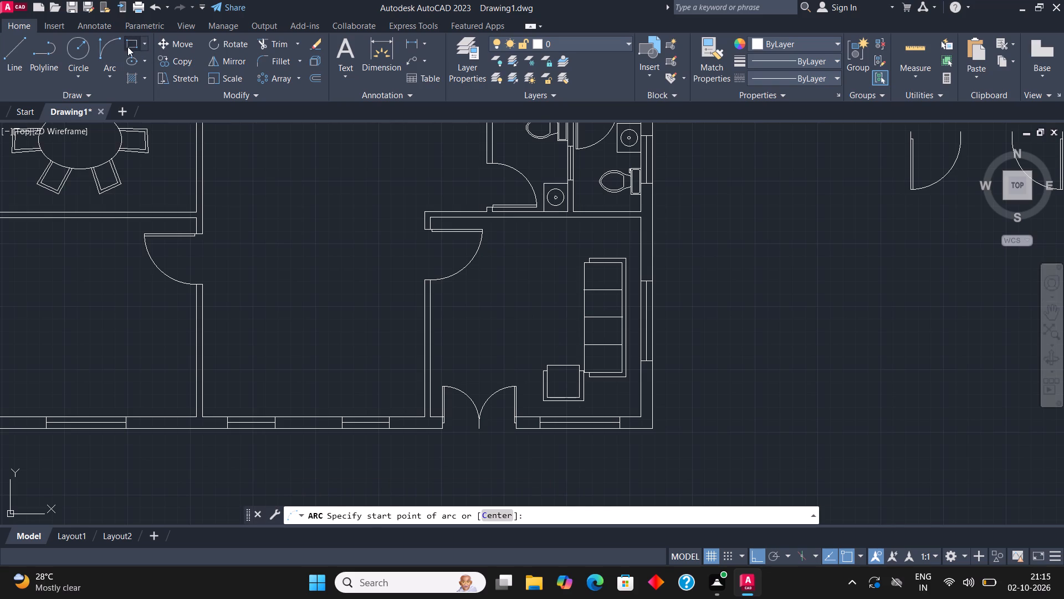
pyautogui.scroll(2, 575, 347)
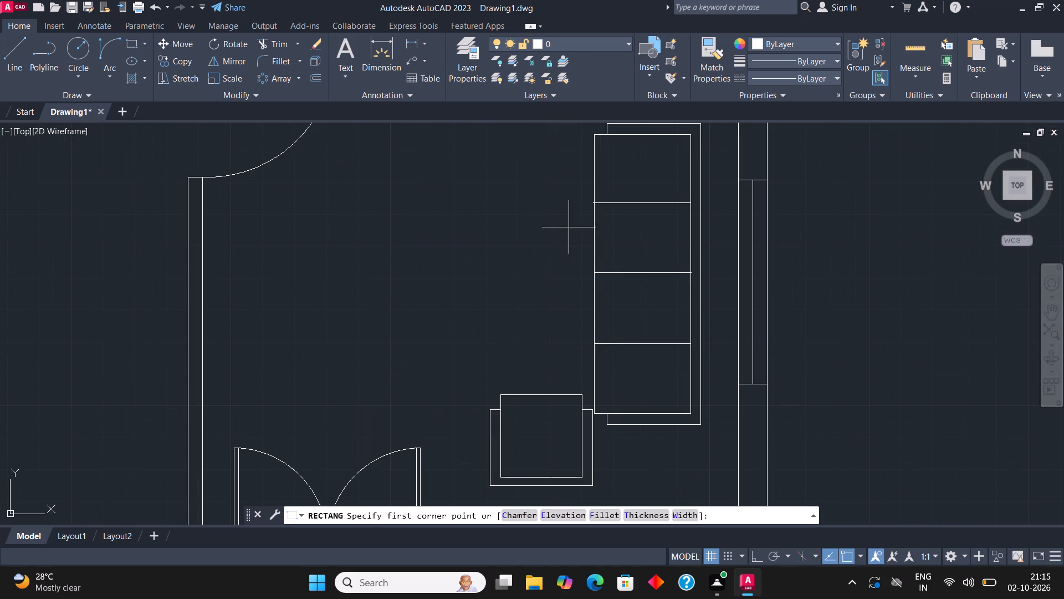
pyautogui.click(557, 221)
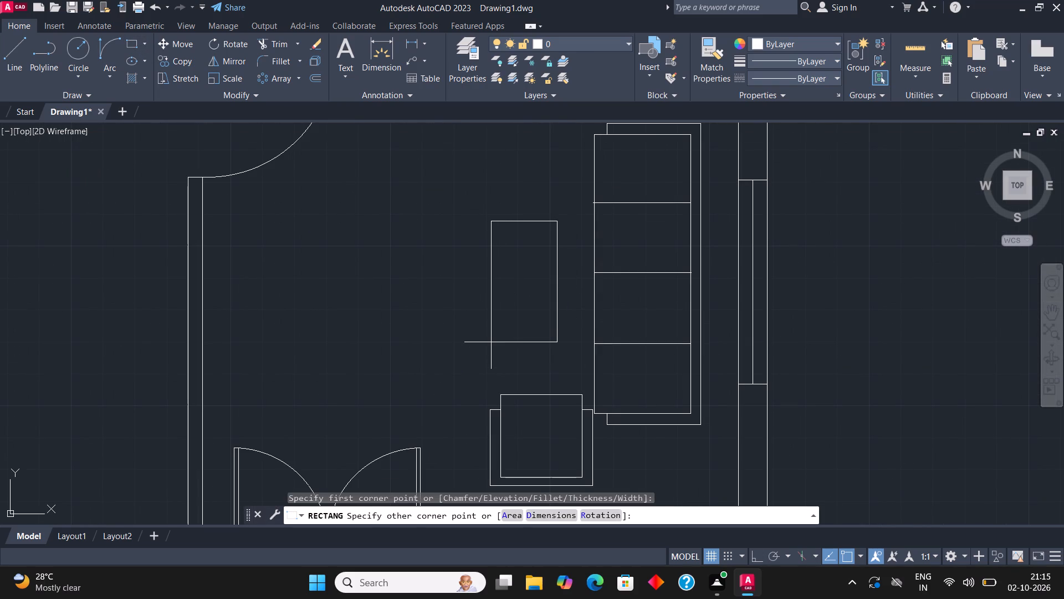
pyautogui.click(492, 342)
# Move the coffee table rectangle straight up slightly so it lines up with the middle of the sofa.
pyautogui.scroll(-3, 572, 405)
pyautogui.scroll(2, 520, 427)
pyautogui.moveTo(620, 309); pyautogui.dragTo(615, 309, button='middle')
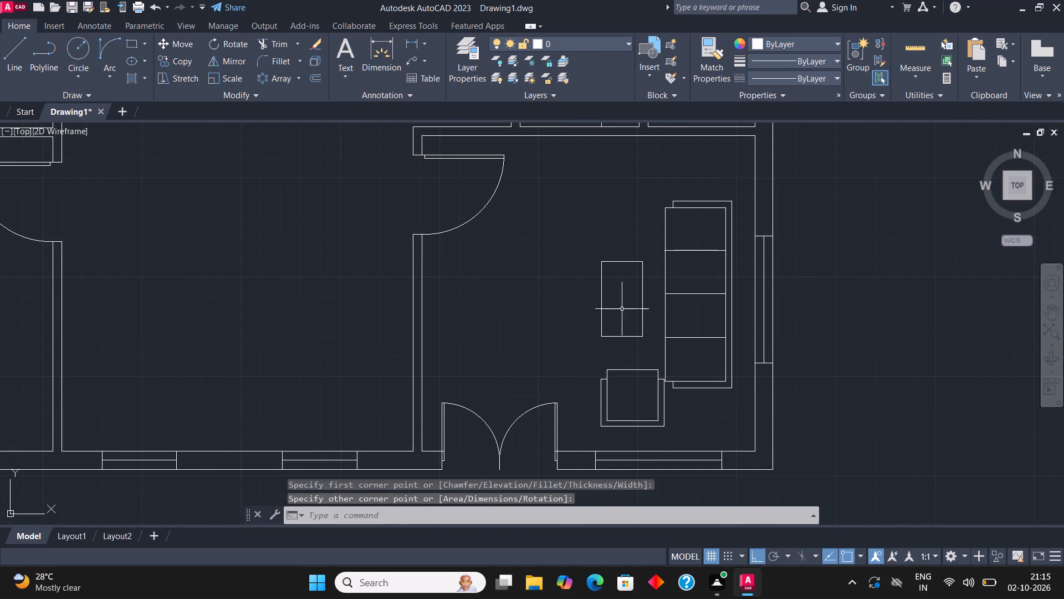
pyautogui.moveTo(615, 309); pyautogui.dragTo(370, 354, button='middle')
pyautogui.click(365, 306)
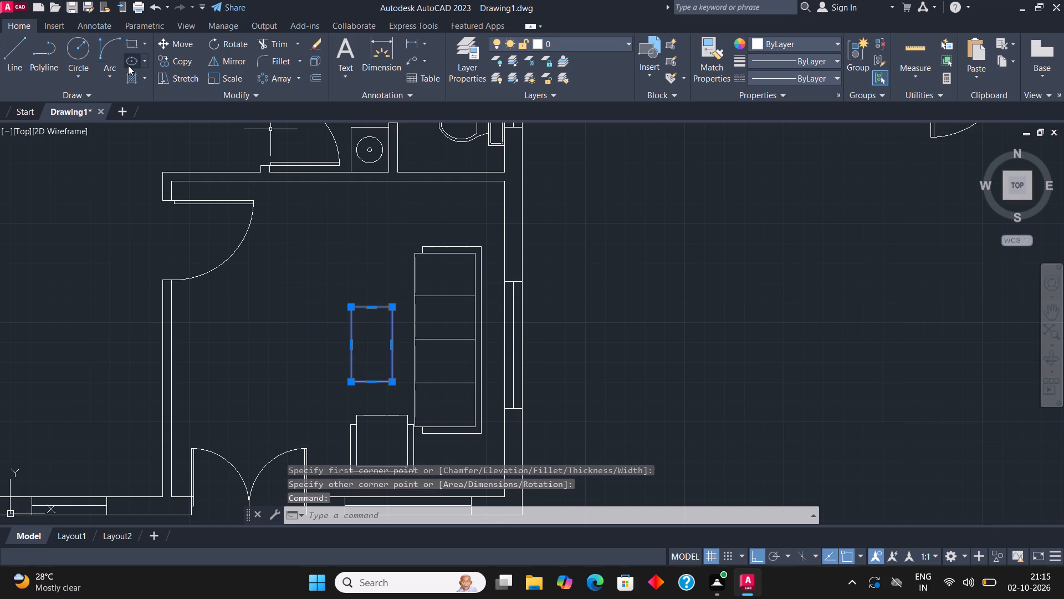
pyautogui.click(189, 43)
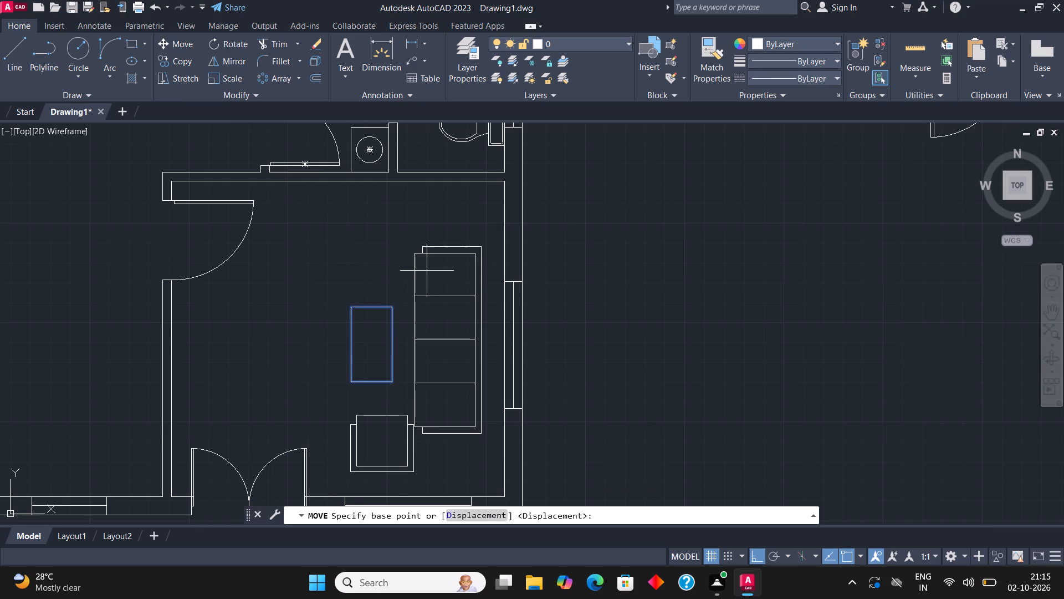
pyautogui.click(368, 343)
pyautogui.click(374, 332)
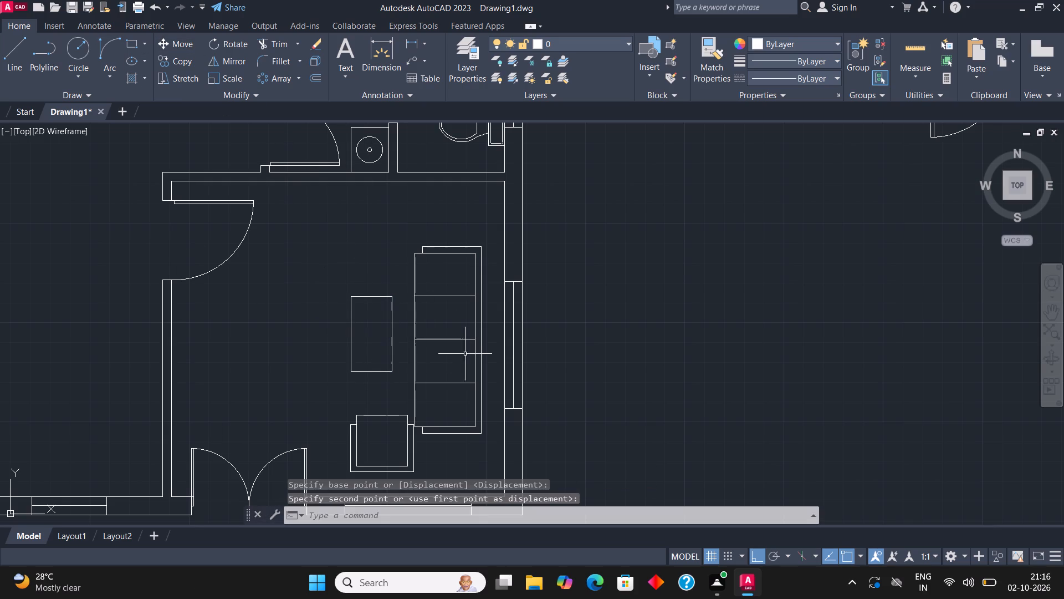
# Offset the coffee table rectangle 1" inward to form an inner border.
pyautogui.moveTo(468, 347); pyautogui.dragTo(596, 335, button='middle')
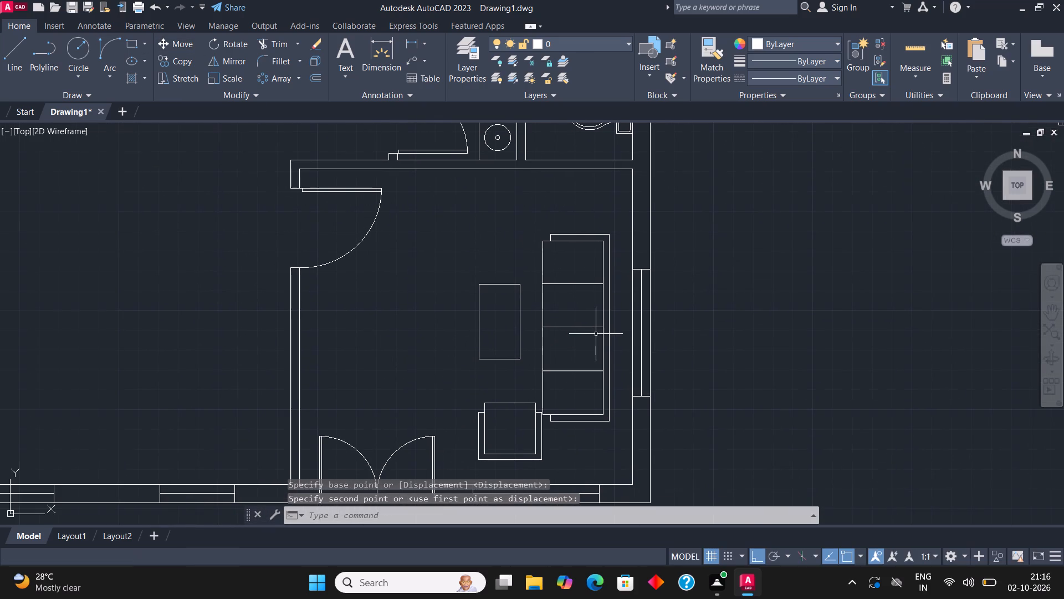
pyautogui.scroll(2, 487, 291)
pyautogui.click(477, 262)
pyautogui.click(456, 302)
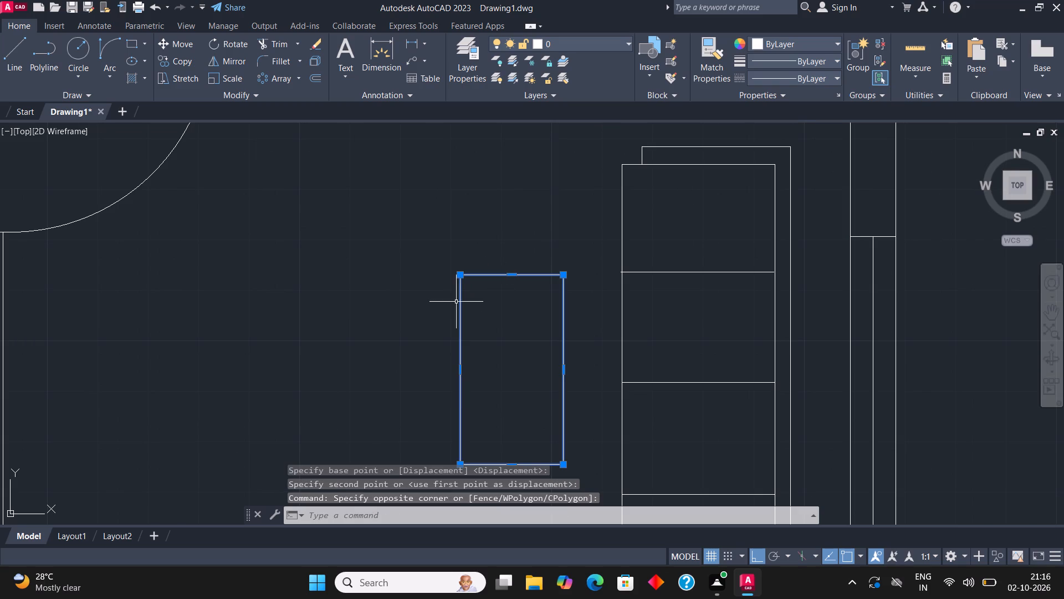
pyautogui.click(318, 81)
pyautogui.click(508, 277)
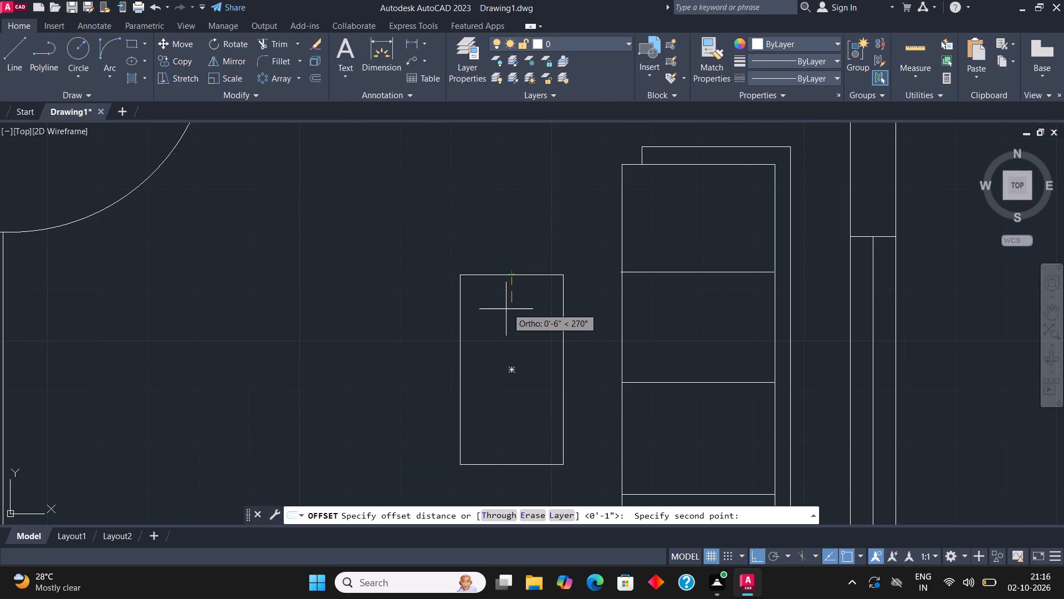
pyautogui.write('1"')
pyautogui.press('Return')
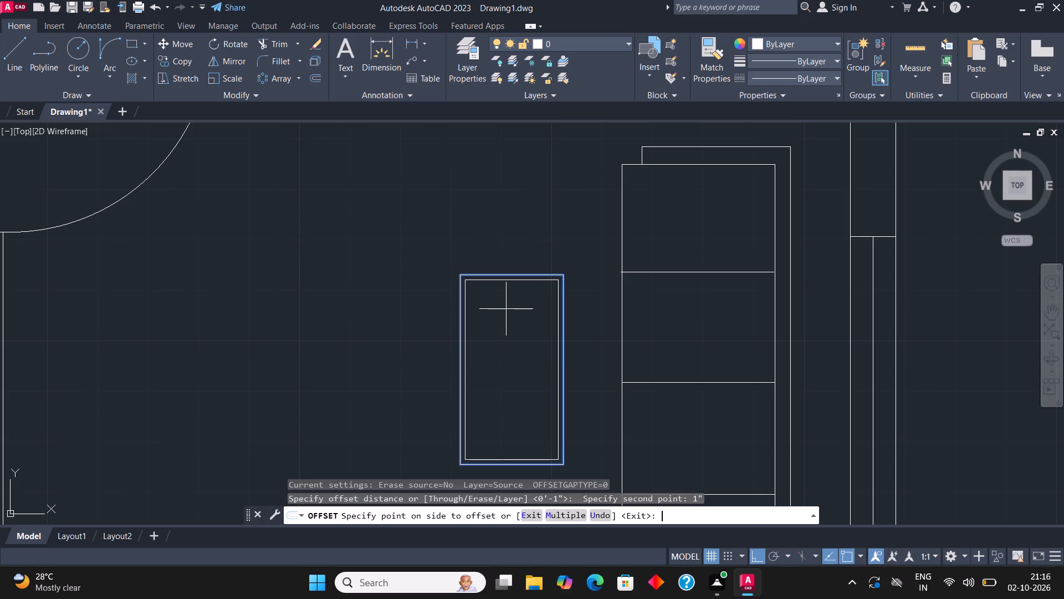
pyautogui.click(508, 314)
pyautogui.moveTo(513, 340); pyautogui.dragTo(509, 307, button='middle')
pyautogui.press('Escape')
# Hatch the inside of the coffee table's inner rectangle with the ANSI31 pattern.
pyautogui.scroll(-1, 505, 306)
pyautogui.scroll(1, 514, 266)
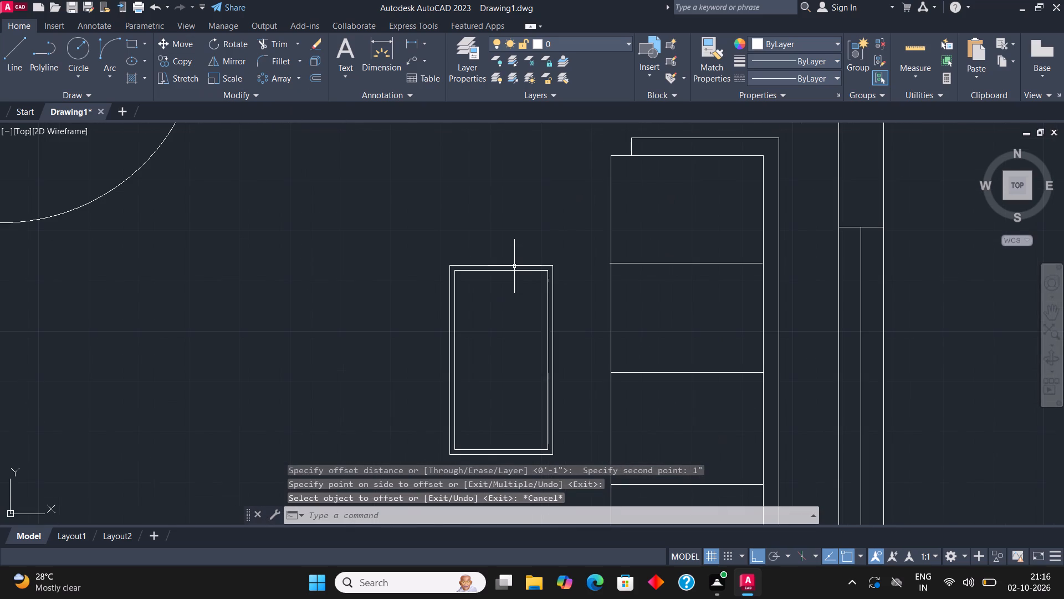
pyautogui.press('h')
pyautogui.press('Return')
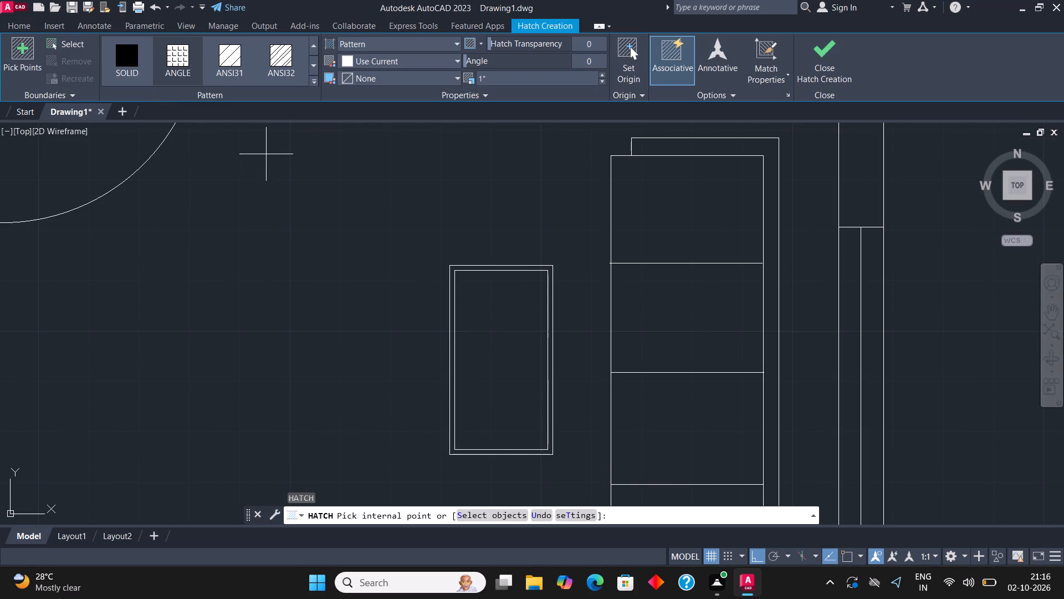
pyautogui.click(236, 59)
pyautogui.click(516, 341)
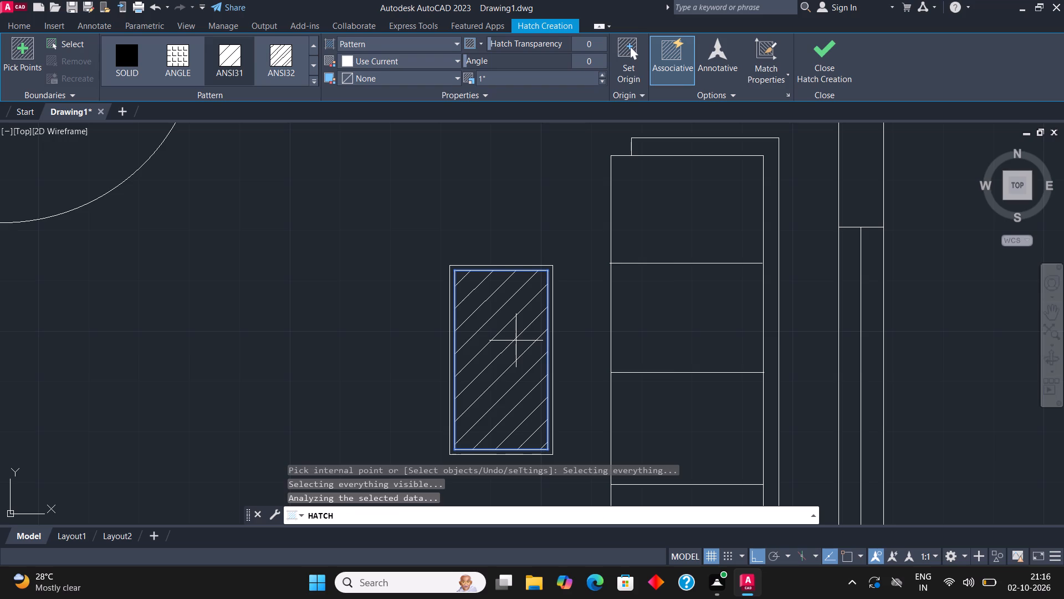
pyautogui.click(817, 57)
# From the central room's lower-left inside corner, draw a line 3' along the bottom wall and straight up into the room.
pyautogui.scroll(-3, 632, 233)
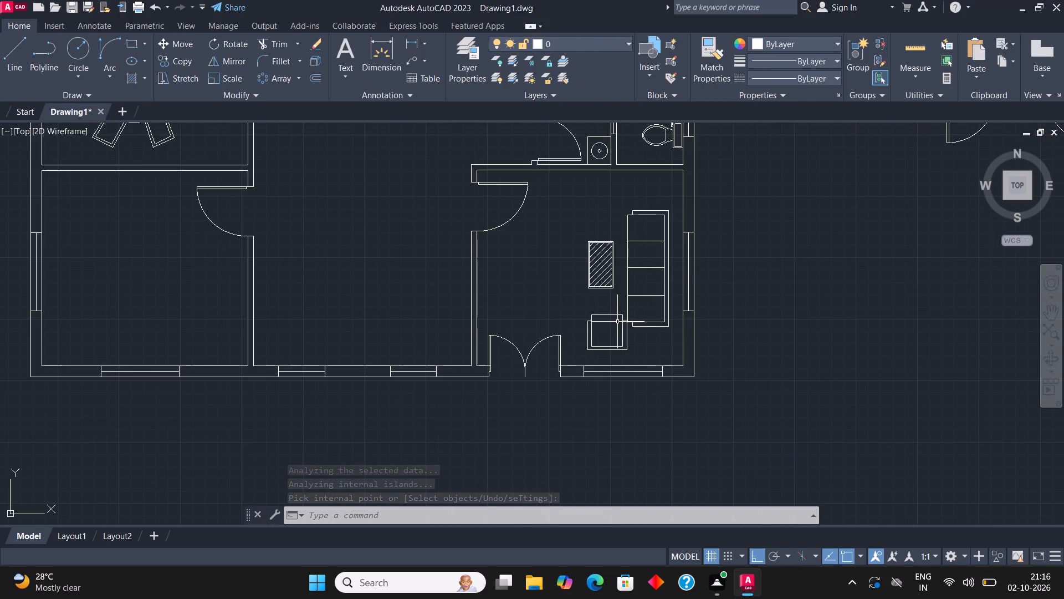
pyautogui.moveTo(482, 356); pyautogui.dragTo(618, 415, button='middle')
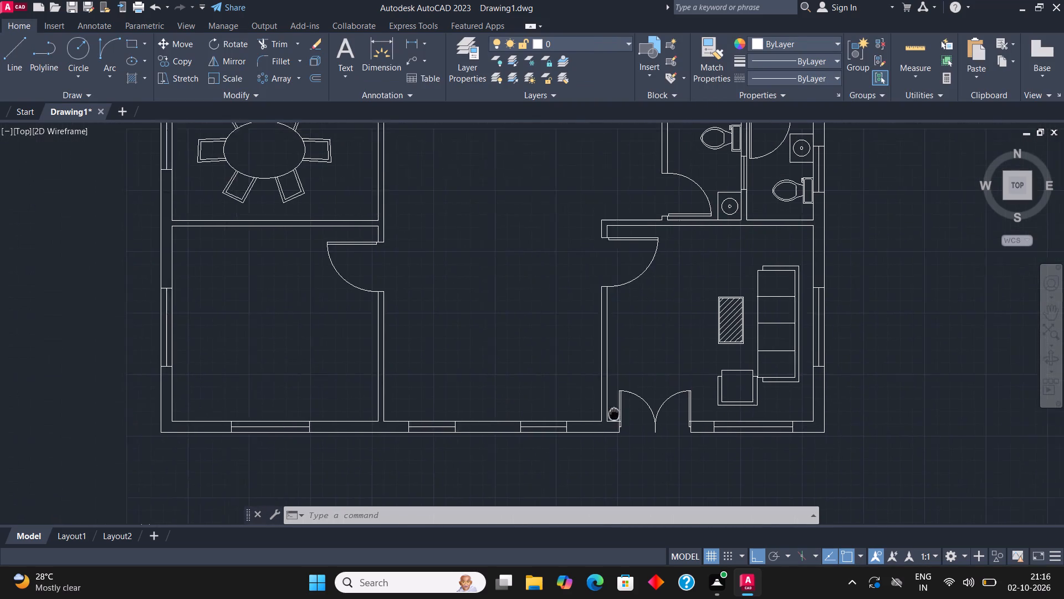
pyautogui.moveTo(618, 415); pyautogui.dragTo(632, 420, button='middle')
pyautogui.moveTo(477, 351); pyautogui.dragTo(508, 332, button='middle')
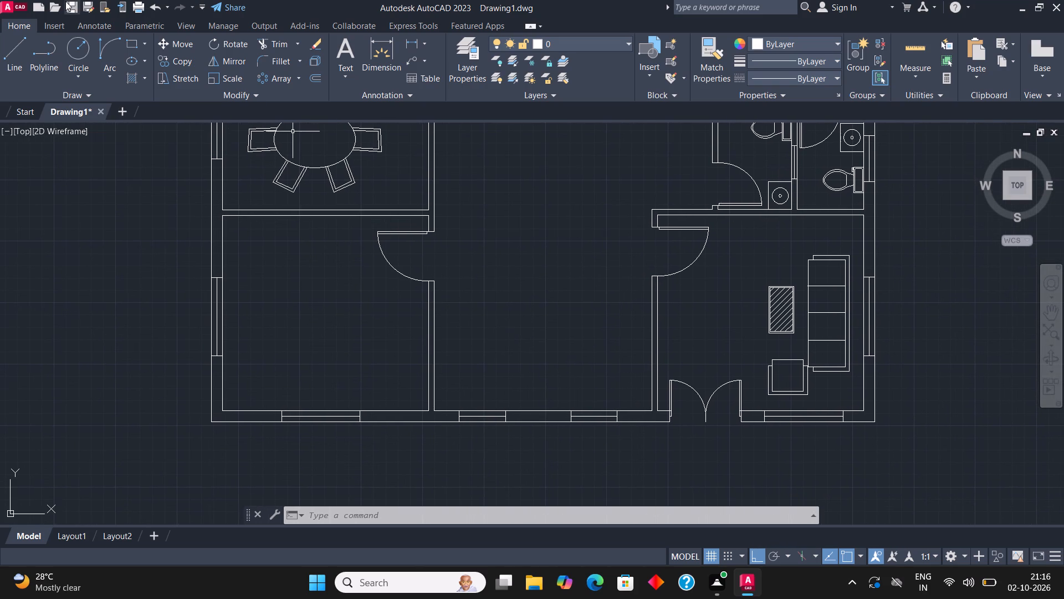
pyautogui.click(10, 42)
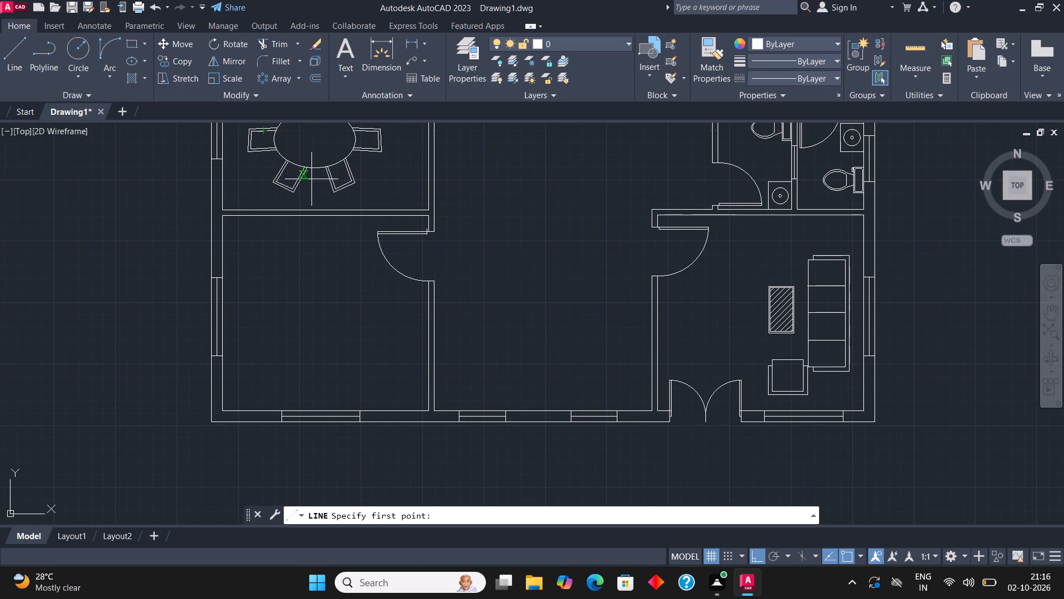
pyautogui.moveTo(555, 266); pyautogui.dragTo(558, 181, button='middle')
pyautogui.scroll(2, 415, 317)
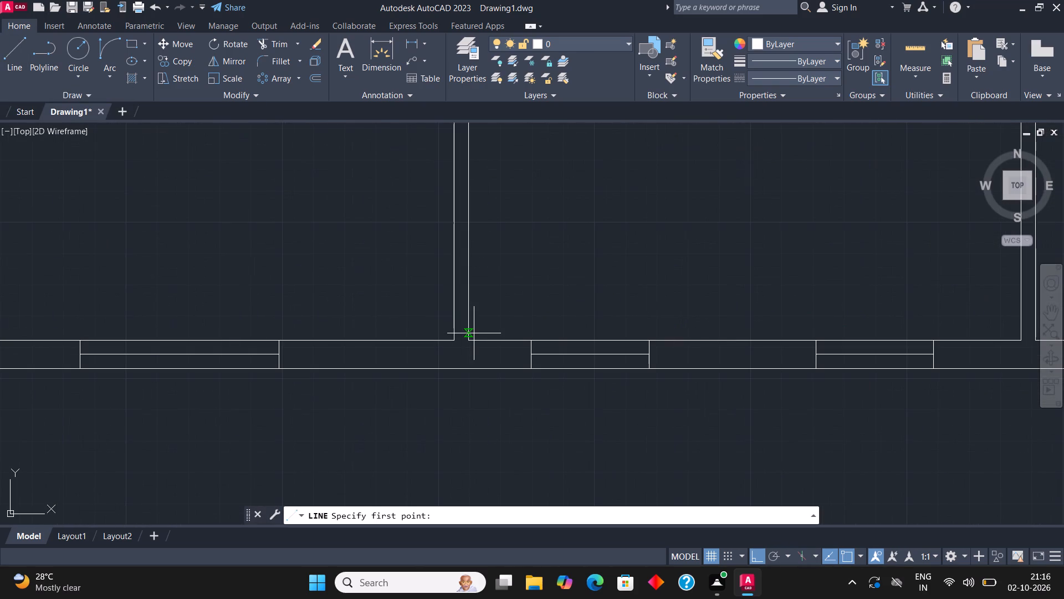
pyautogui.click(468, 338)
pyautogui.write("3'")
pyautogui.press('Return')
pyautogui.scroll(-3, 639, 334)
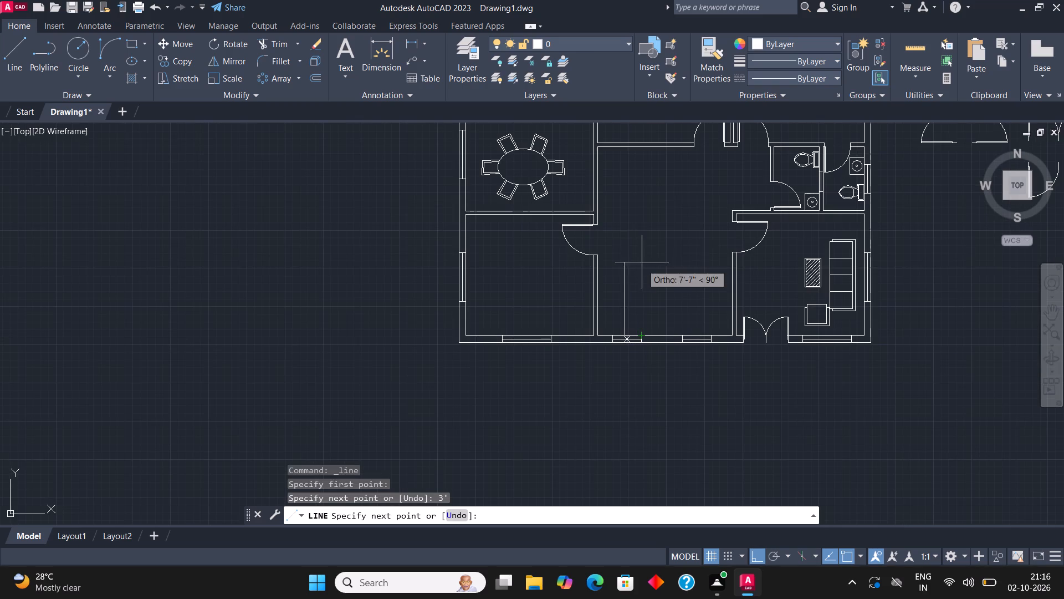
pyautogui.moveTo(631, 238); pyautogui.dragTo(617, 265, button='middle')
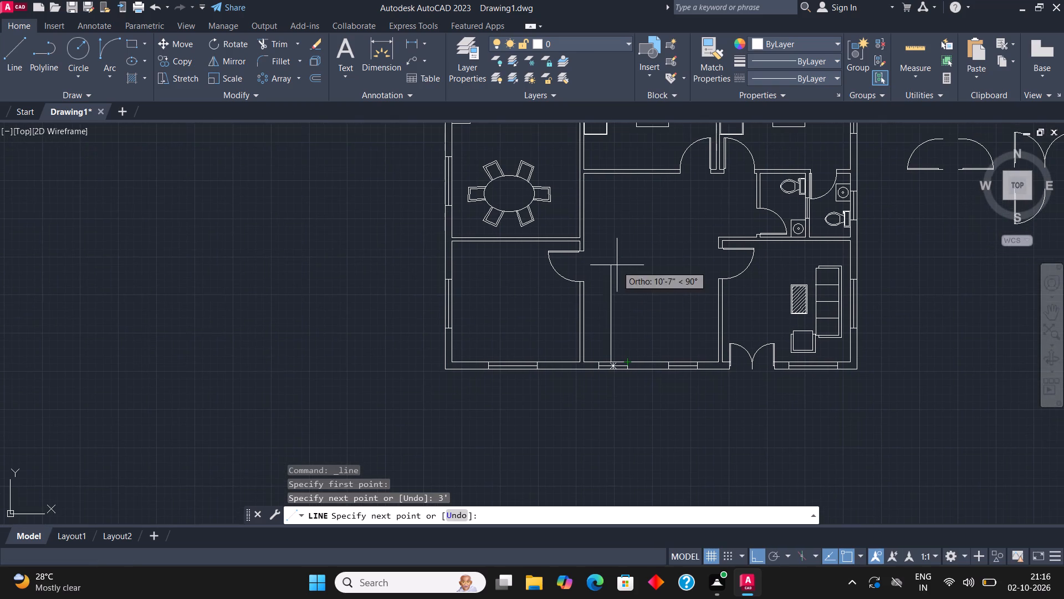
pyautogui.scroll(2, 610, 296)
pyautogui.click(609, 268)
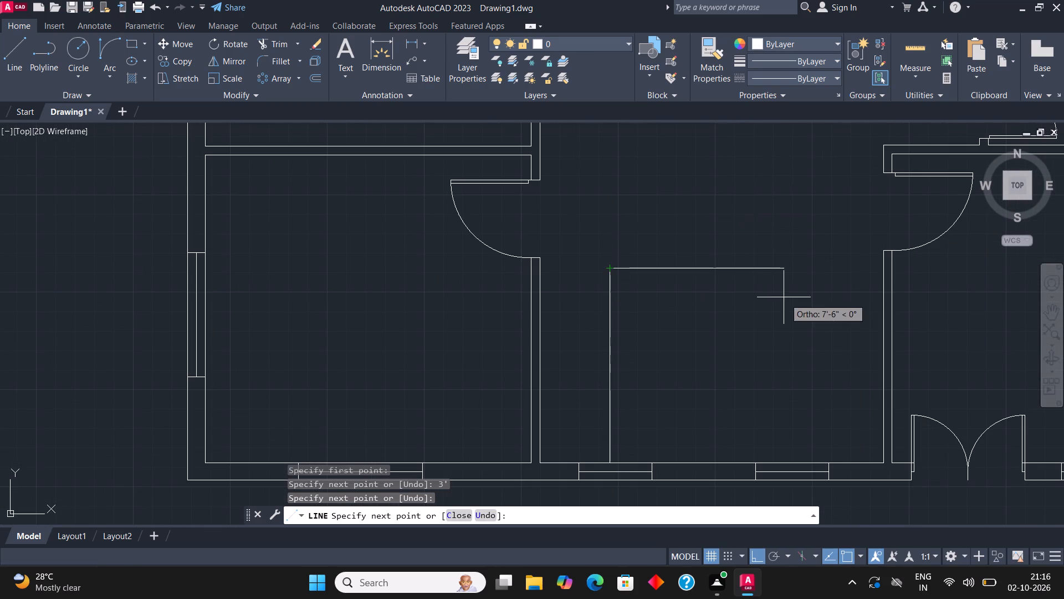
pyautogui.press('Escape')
# From the central room's lower-right inside corner, draw a line 3' left along the bottom wall and about 8'-11" straight up.
pyautogui.click(12, 49)
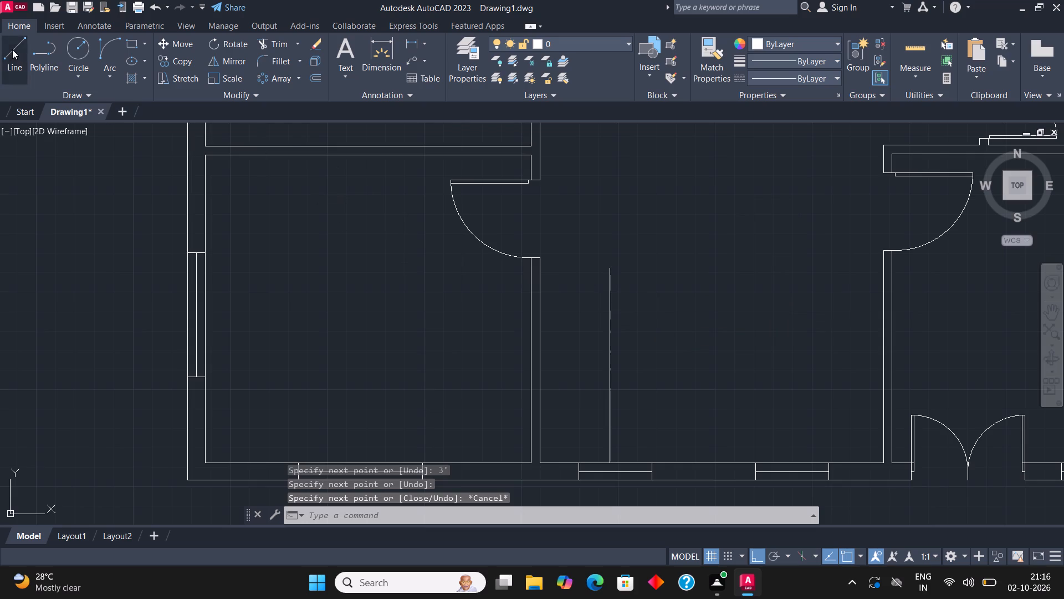
pyautogui.click(884, 463)
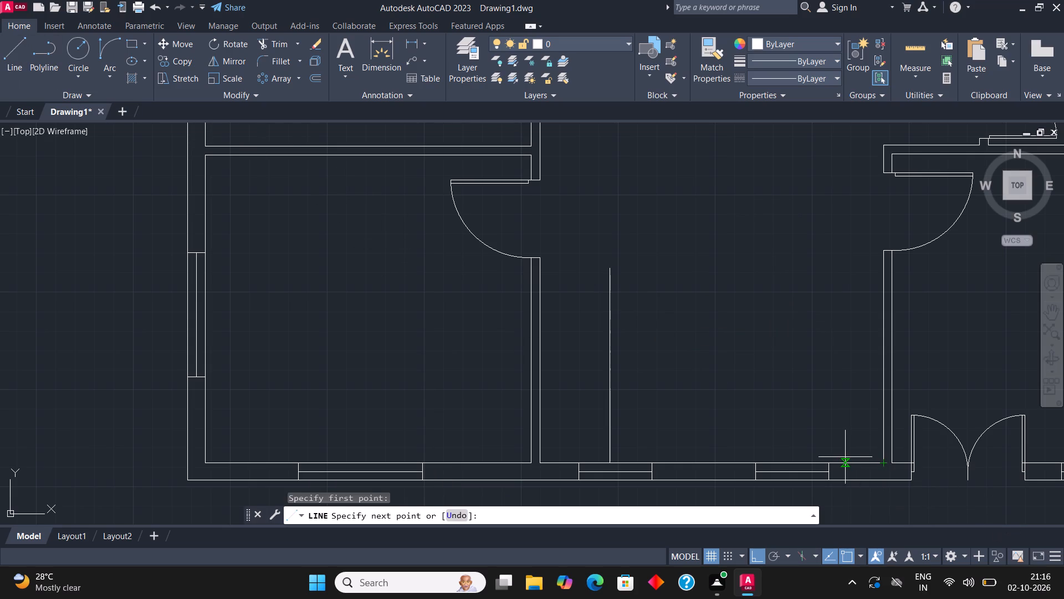
pyautogui.press('2')
pyautogui.press('BackSpace')
pyautogui.write("3'")
pyautogui.press('Return')
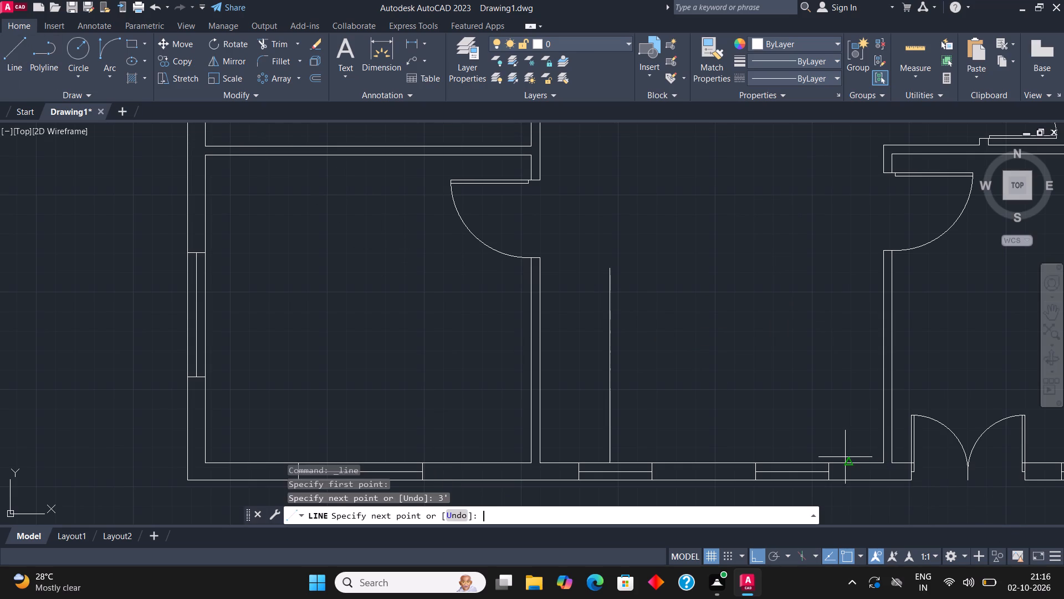
pyautogui.click(813, 255)
pyautogui.press('Escape')
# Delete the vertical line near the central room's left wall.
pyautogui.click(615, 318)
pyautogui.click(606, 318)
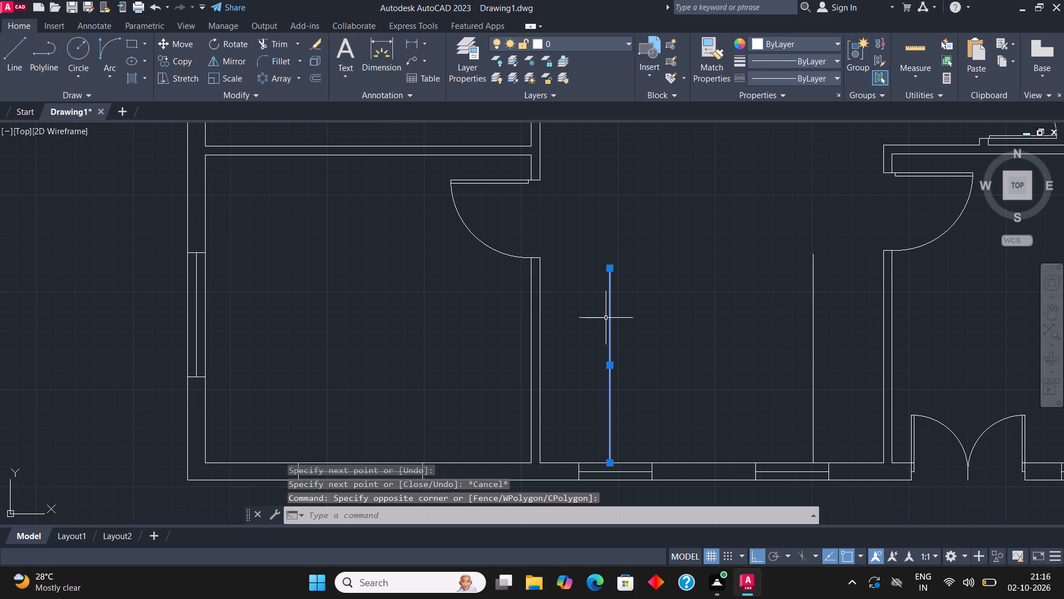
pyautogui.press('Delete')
# From the central room's lower-left inside corner, draw a line 3' right along the bottom wall and about 8' straight up.
pyautogui.click(10, 45)
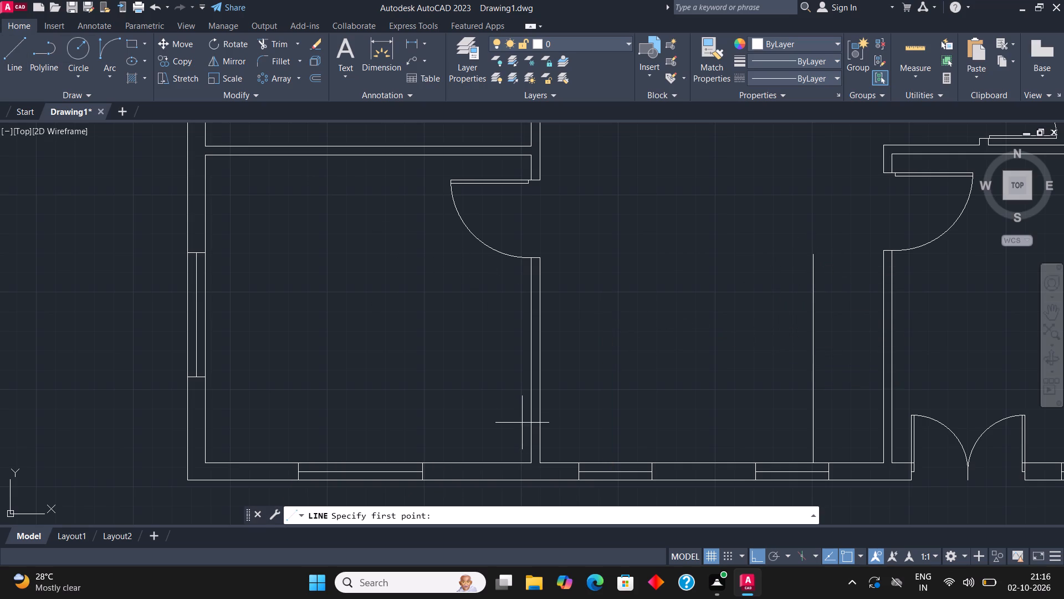
pyautogui.click(539, 463)
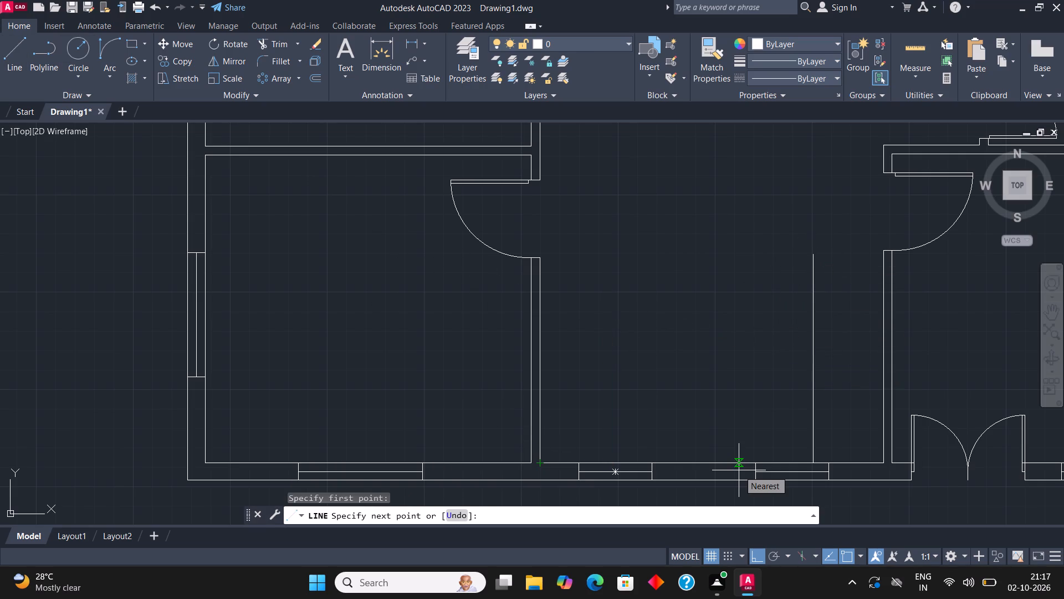
pyautogui.write("3'")
pyautogui.press('Return')
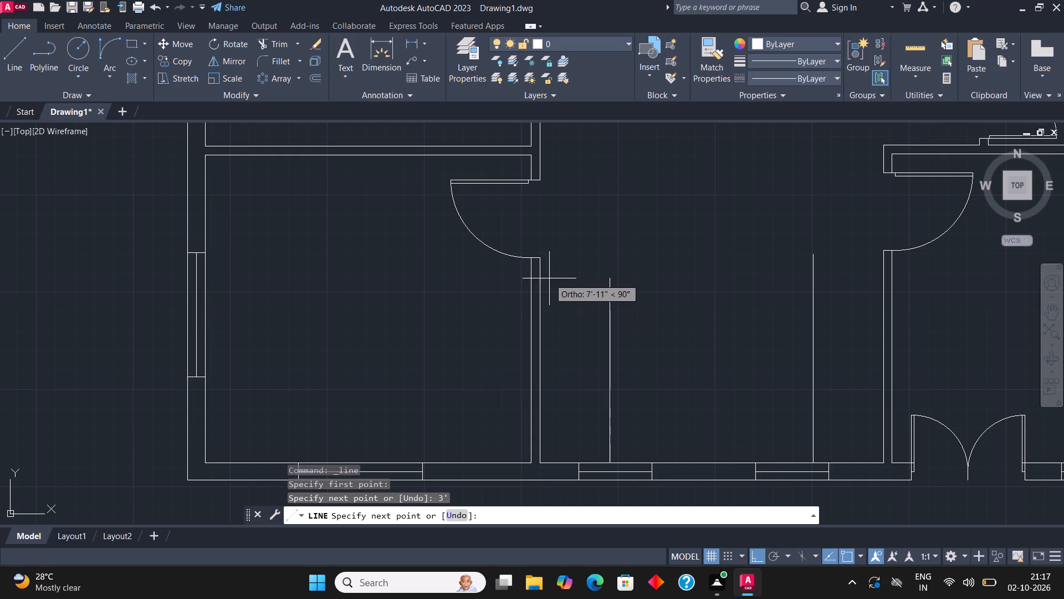
pyautogui.click(597, 274)
pyautogui.press('Escape')
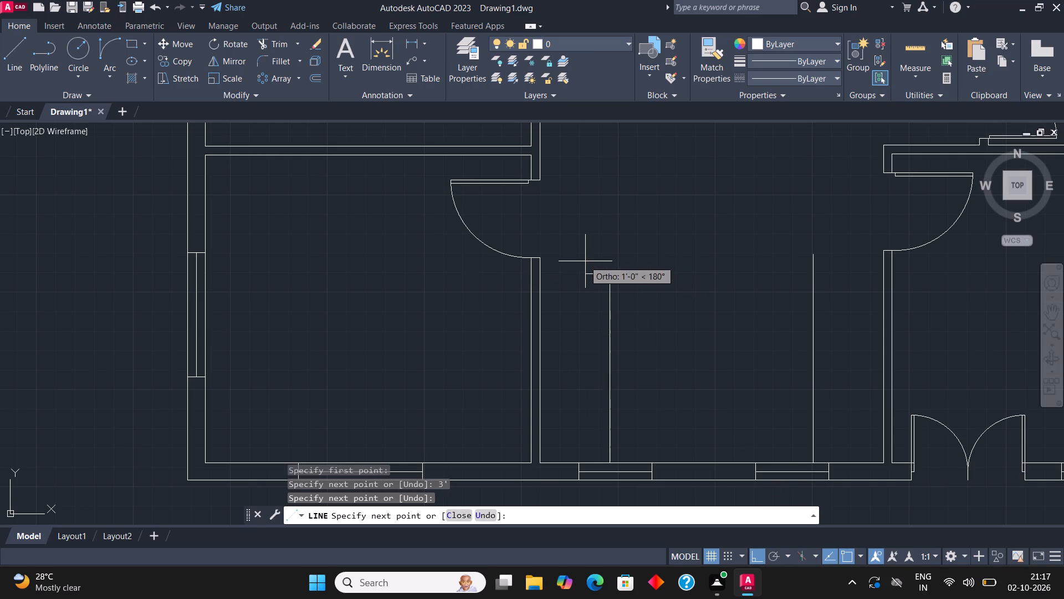
# From the same lower-left corner, draw a line 3' up the left wall and horizontally right, just past both vertical lines.
pyautogui.click(7, 49)
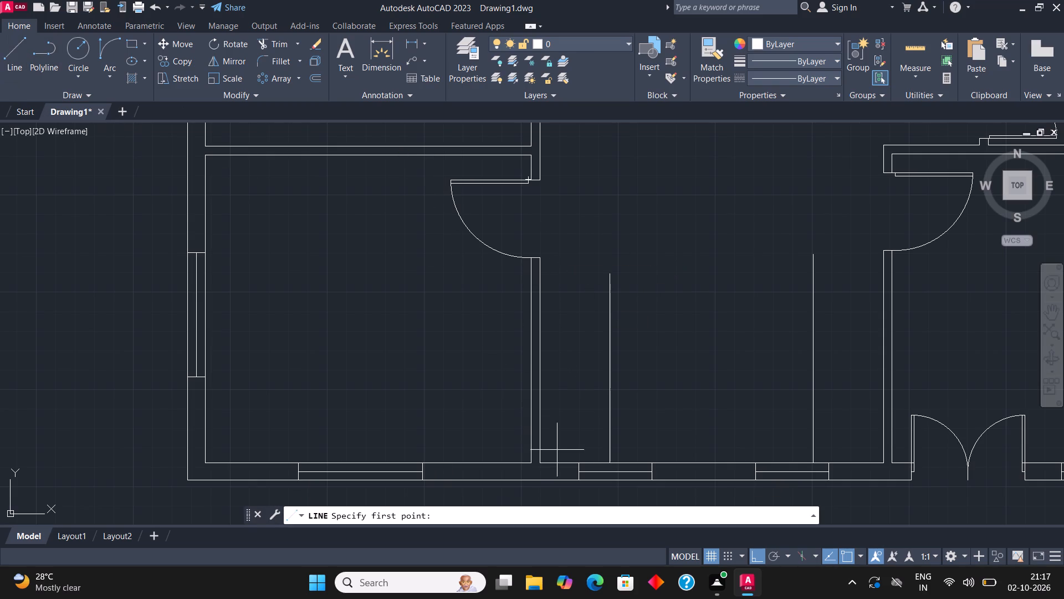
pyautogui.click(543, 463)
pyautogui.write("3'")
pyautogui.press('Return')
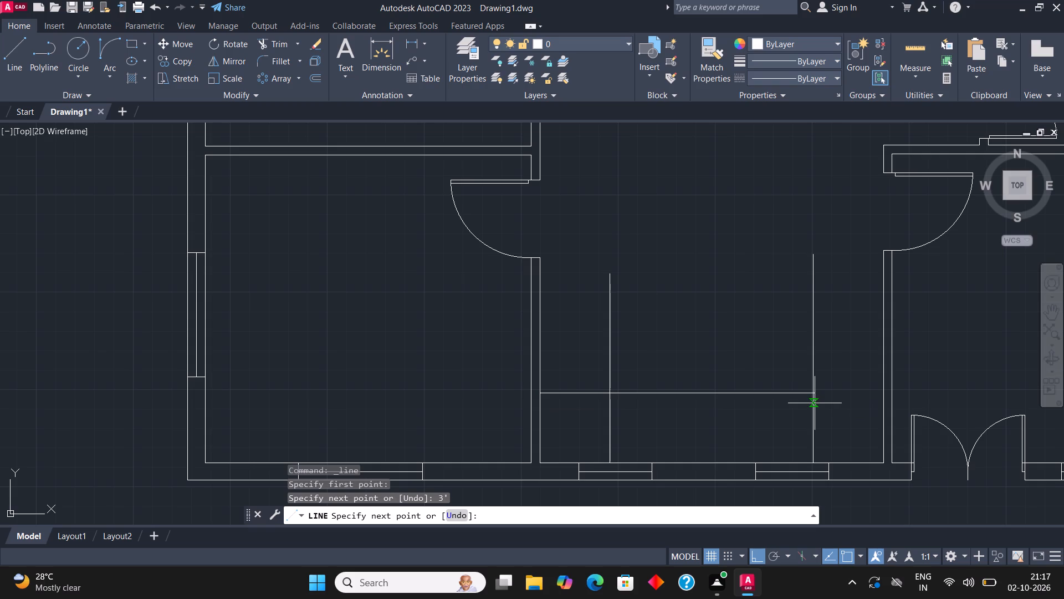
pyautogui.click(831, 396)
pyautogui.press('Escape')
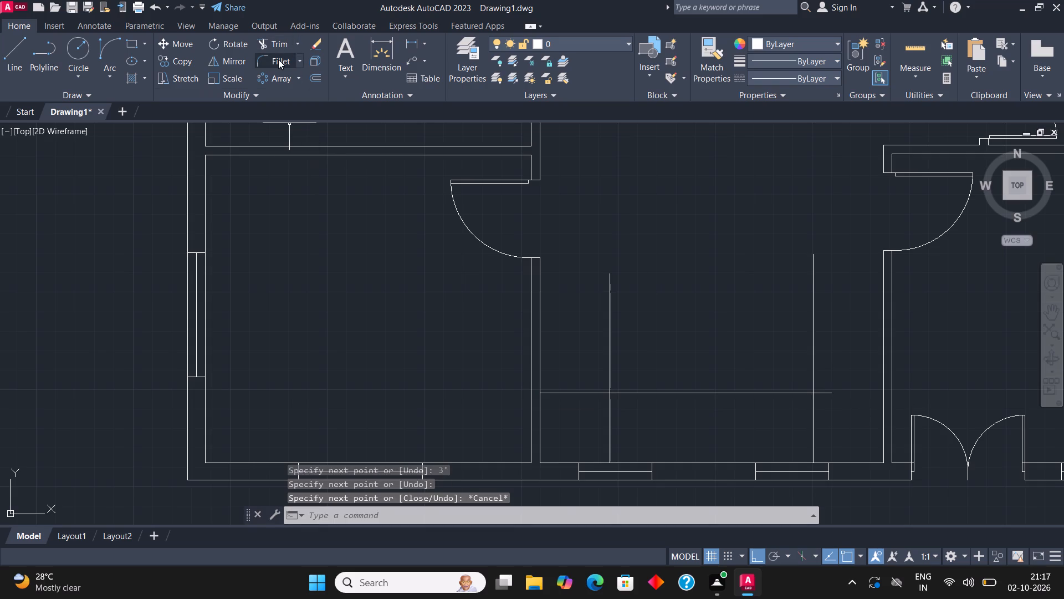
# Fillet the horizontal line with both vertical lines into sharp corners, leaving a U-shaped outline open at the top.
pyautogui.click(278, 60)
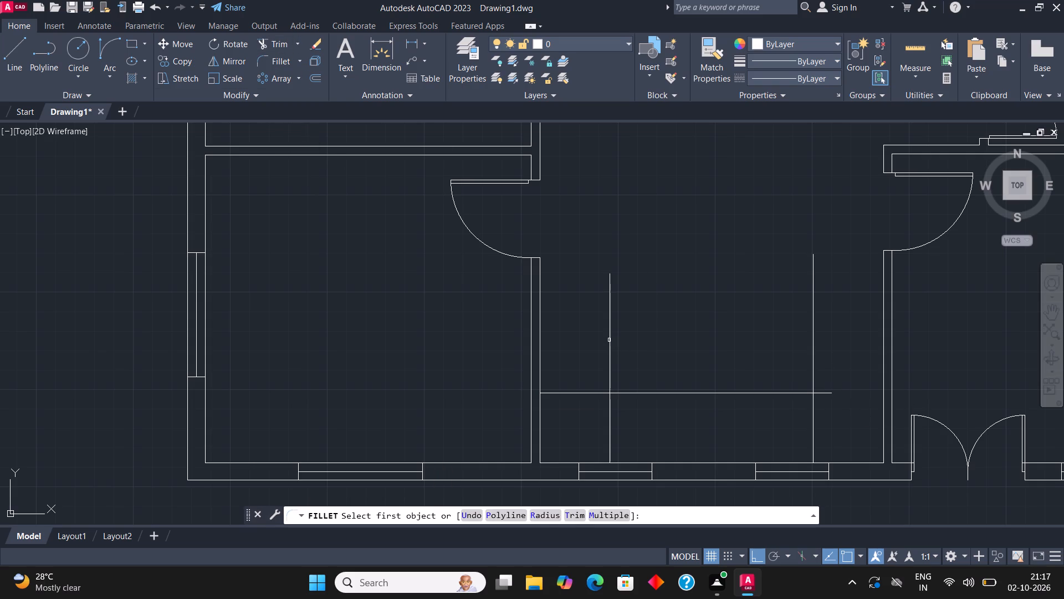
pyautogui.click(609, 340)
pyautogui.click(642, 395)
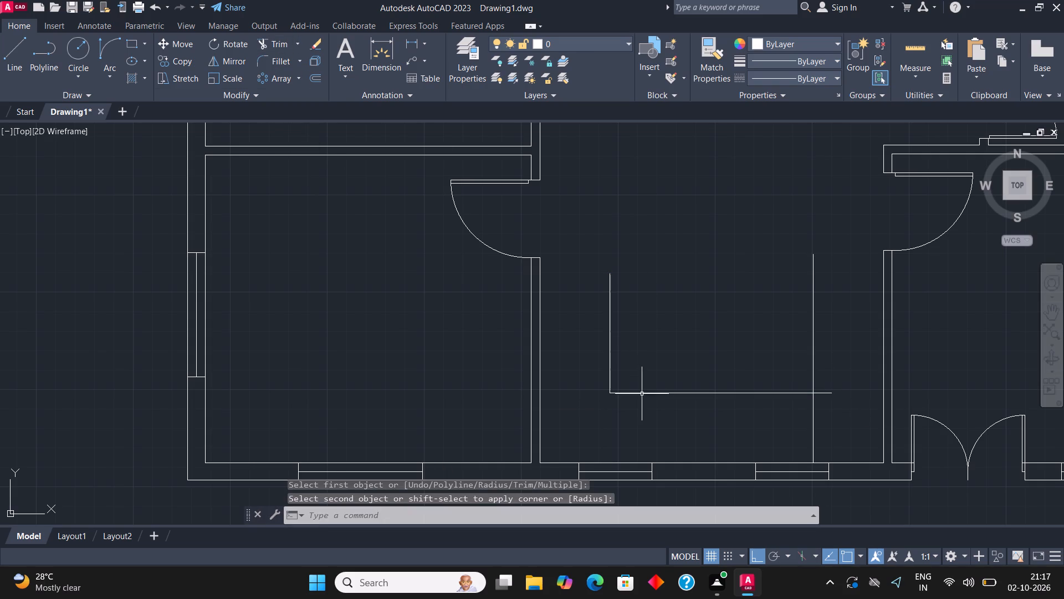
pyautogui.click(284, 64)
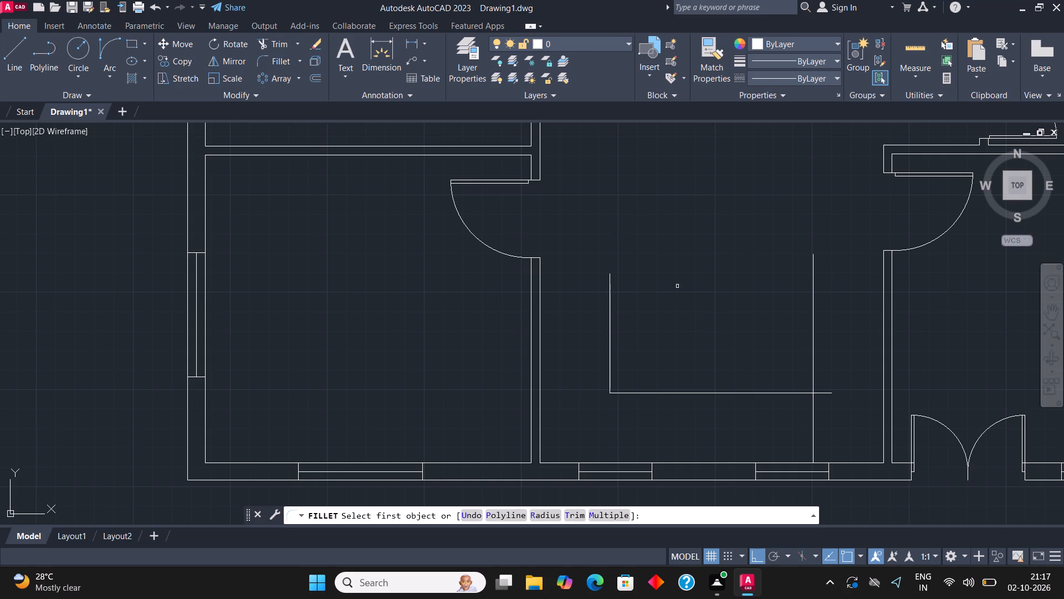
pyautogui.click(796, 394)
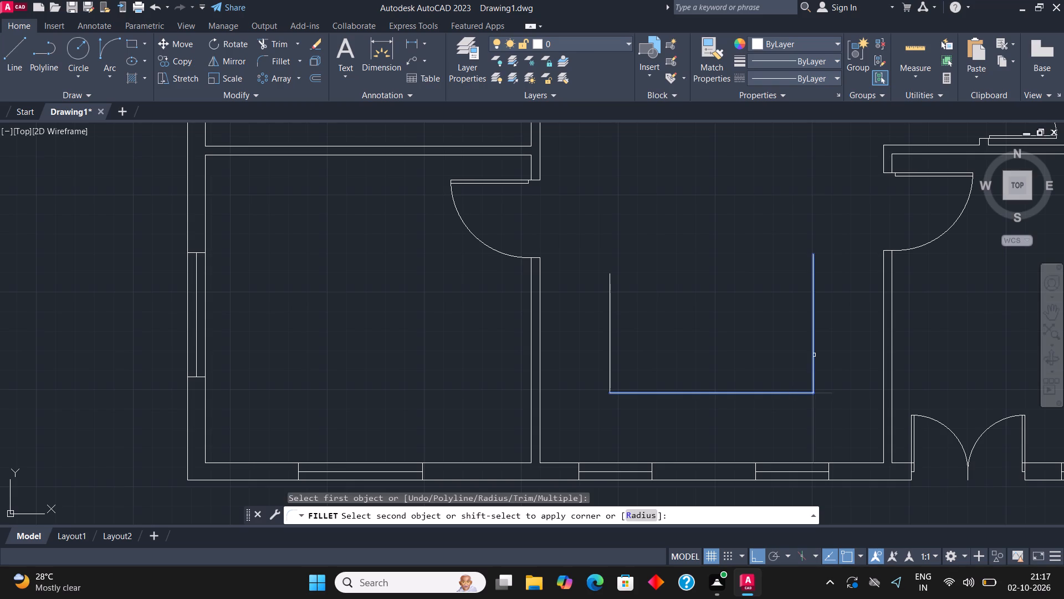
pyautogui.click(814, 355)
# Draw a horizontal line from the U-shaped outline's lower-left corner to the central room's left wall.
pyautogui.moveTo(838, 357); pyautogui.dragTo(707, 339, button='middle')
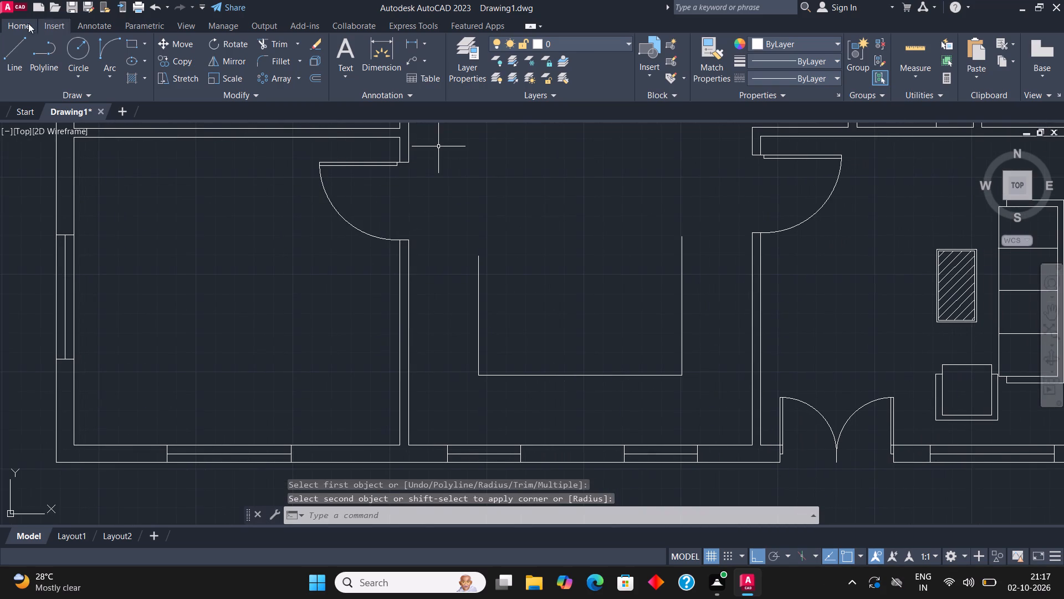
pyautogui.click(14, 42)
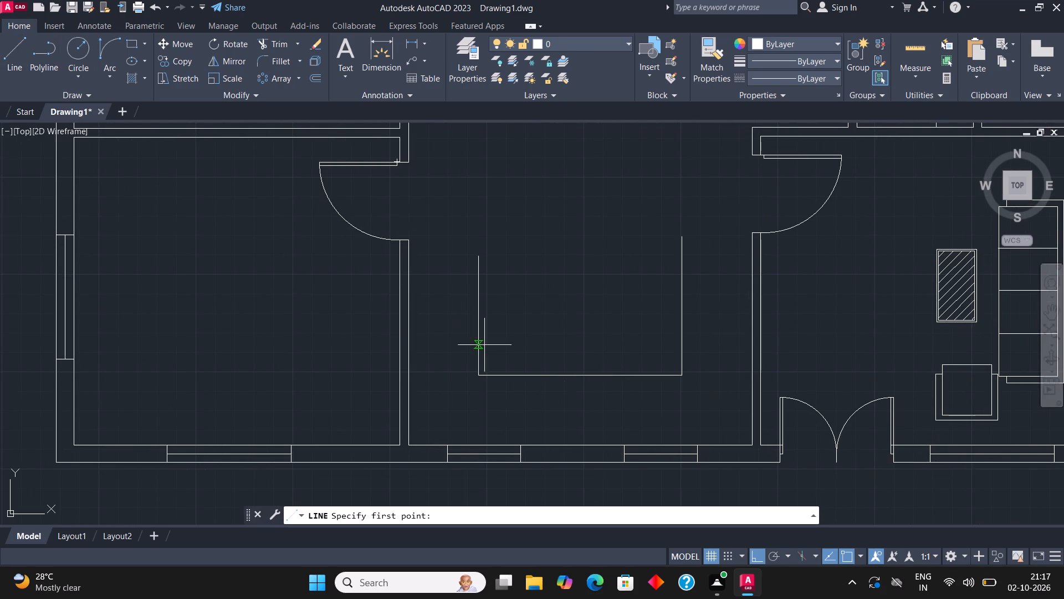
pyautogui.click(479, 371)
pyautogui.click(415, 371)
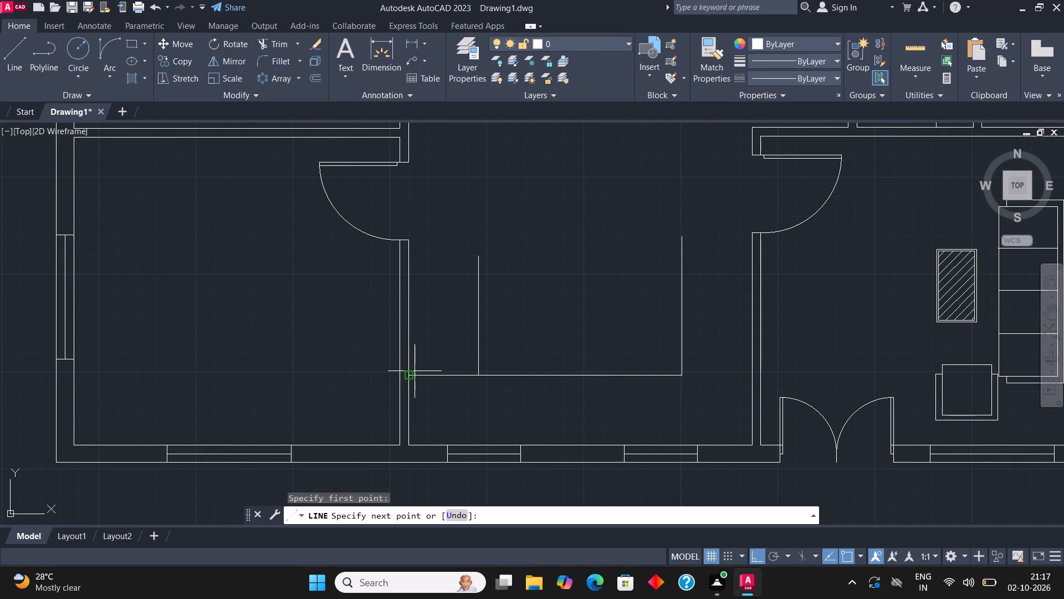
# Draw a vertical line from the U-shaped outline's lower-left corner straight down to the central room's bottom wall.
pyautogui.click(16, 40)
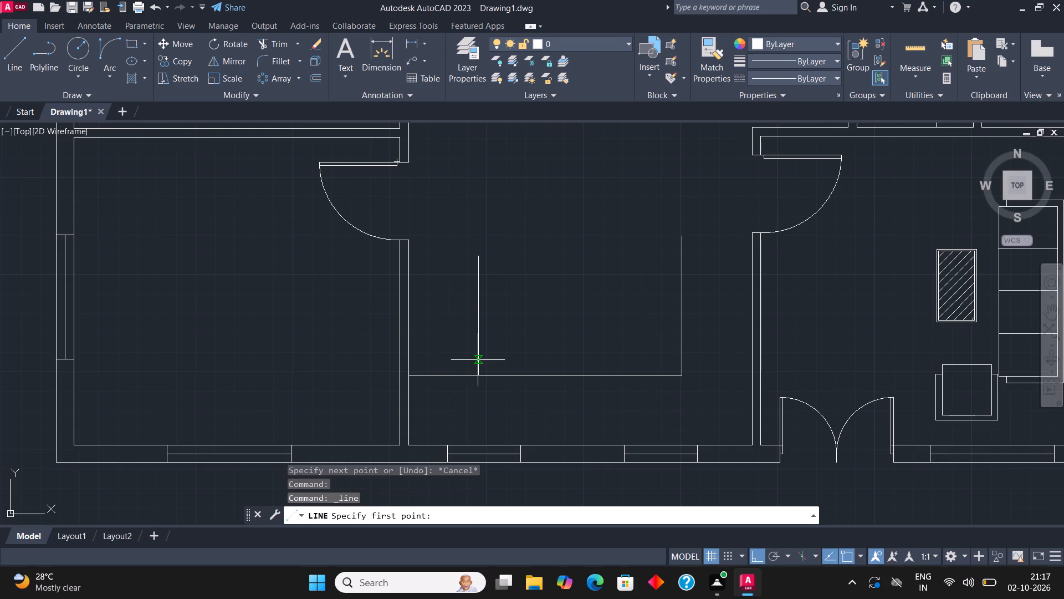
pyautogui.click(482, 372)
pyautogui.click(476, 445)
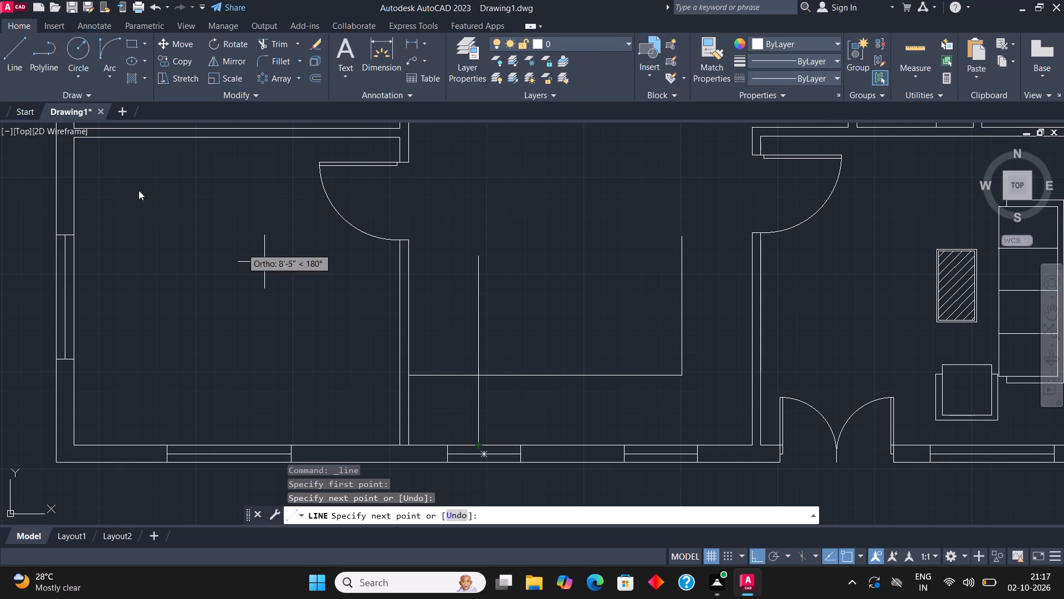
# From the U-shaped outline's lower-right corner, draw a horizontal line to the right wall and a vertical line down to the bottom wall.
pyautogui.click(13, 49)
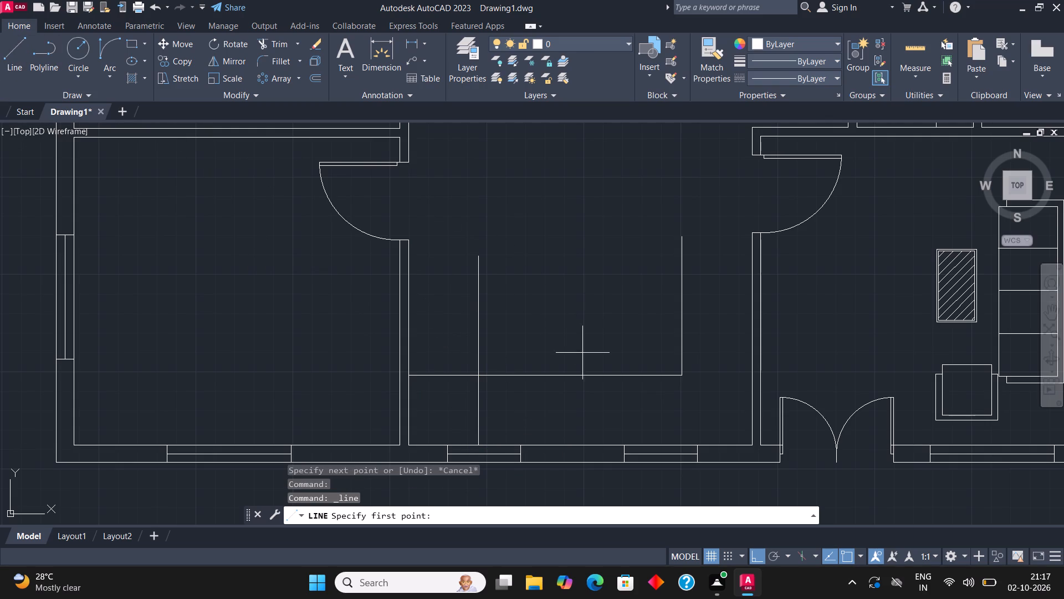
pyautogui.scroll(1, 625, 348)
pyautogui.click(715, 390)
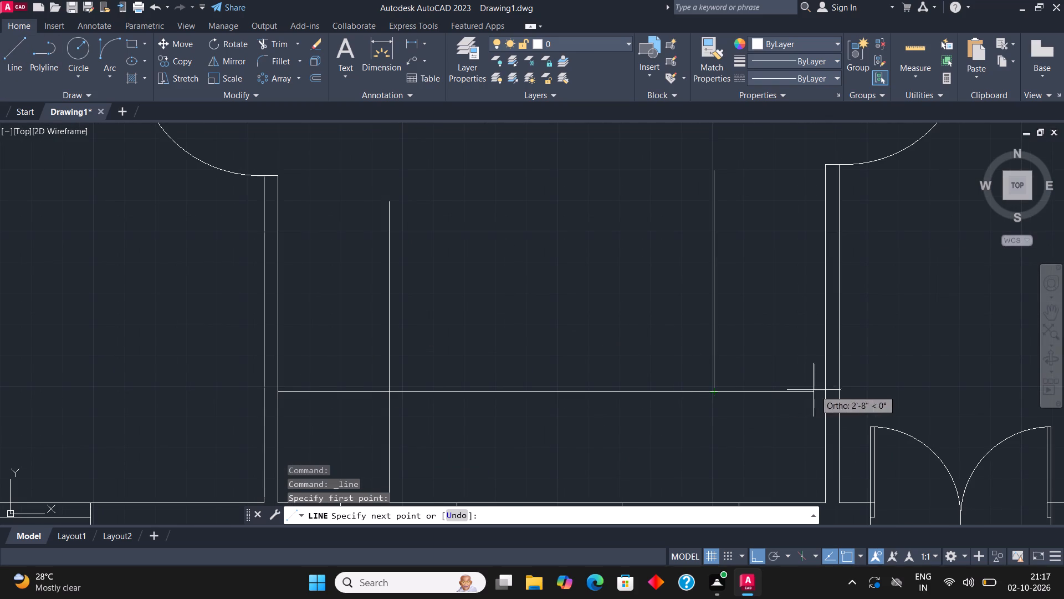
pyautogui.click(823, 389)
pyautogui.moveTo(14, 47); pyautogui.dragTo(19, 39)
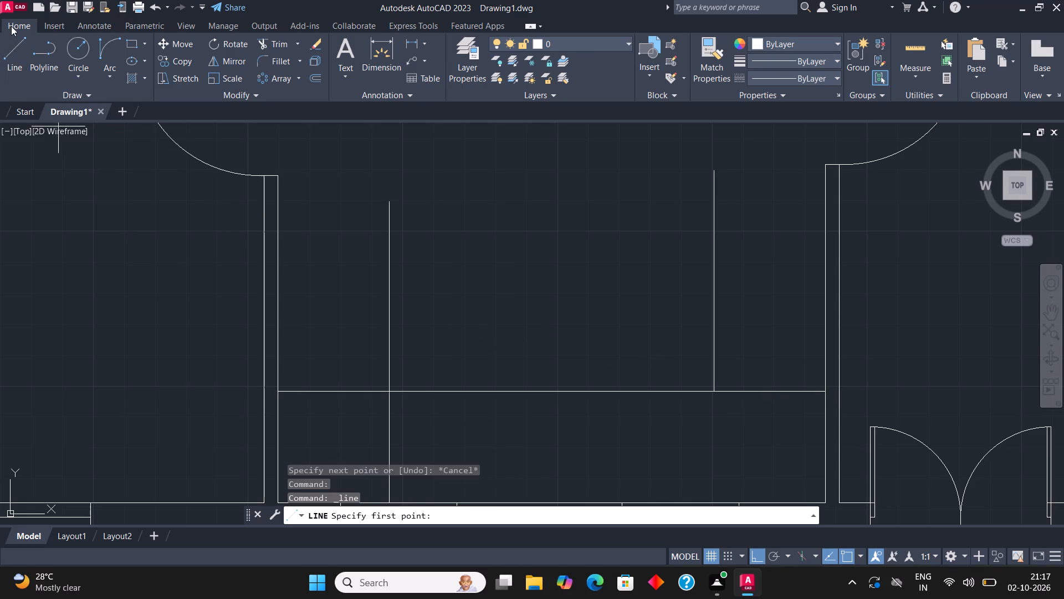
pyautogui.scroll(-2, 676, 286)
pyautogui.scroll(2, 698, 347)
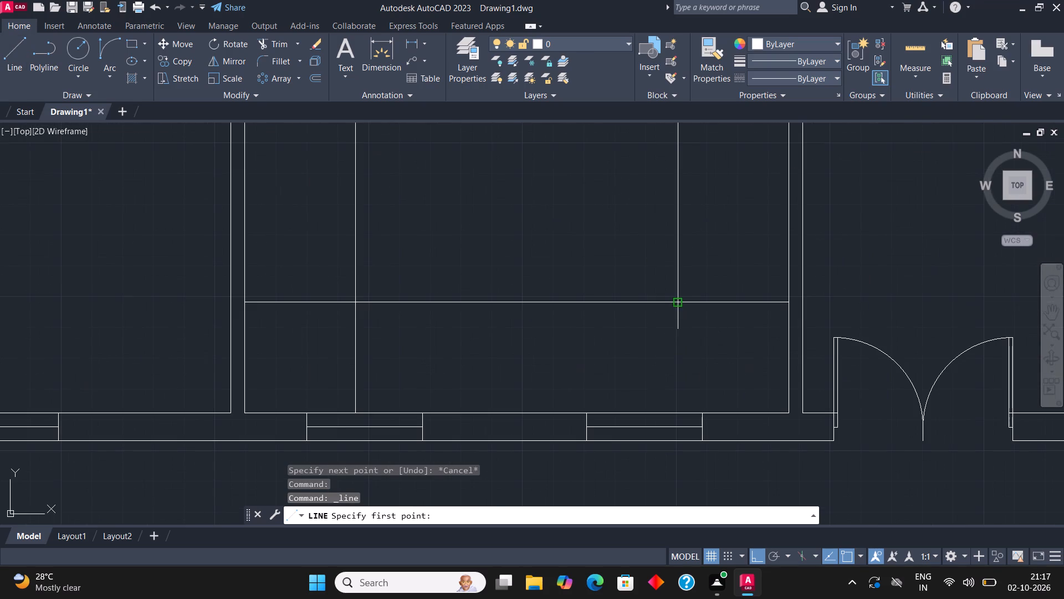
pyautogui.click(678, 302)
pyautogui.click(681, 408)
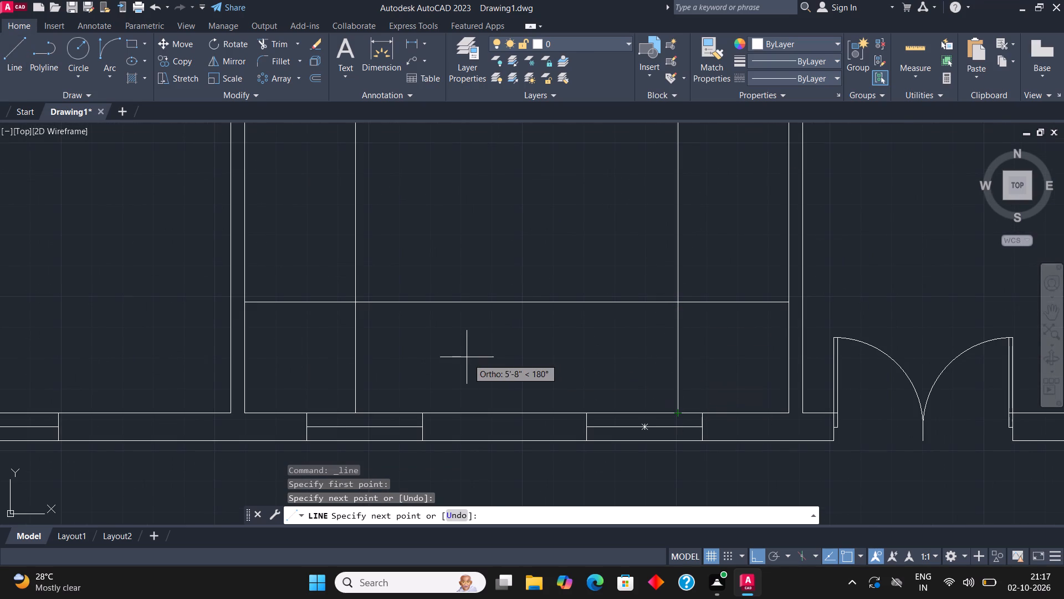
pyautogui.press('Escape')
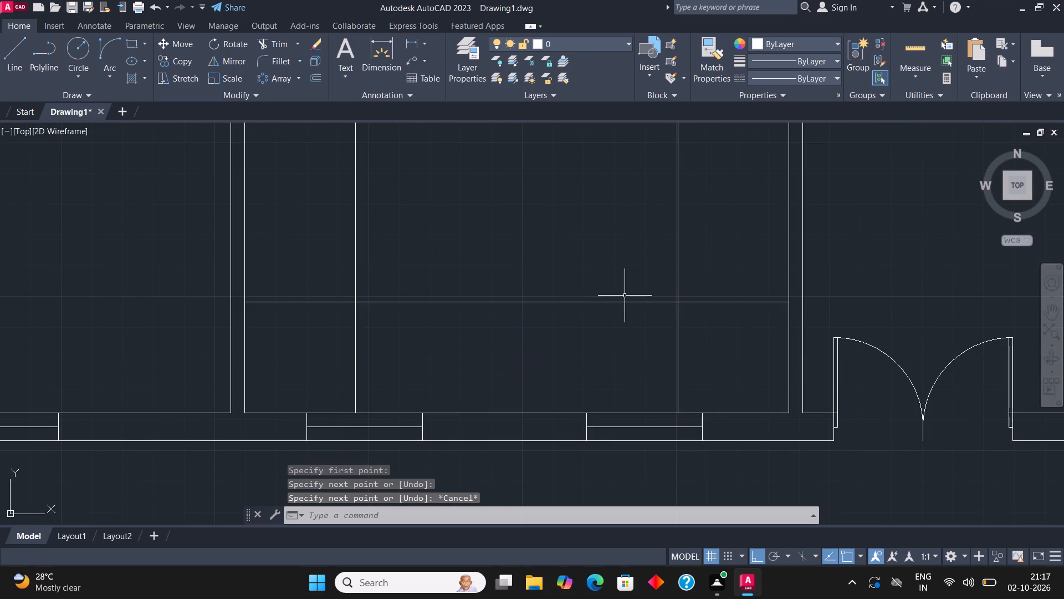
# Offset the short horizontal line between the left wall and the U-shaped outline 8" upward as the first stair tread.
pyautogui.scroll(-1, 334, 307)
pyautogui.moveTo(353, 316); pyautogui.dragTo(525, 356, button='middle')
pyautogui.scroll(2, 512, 348)
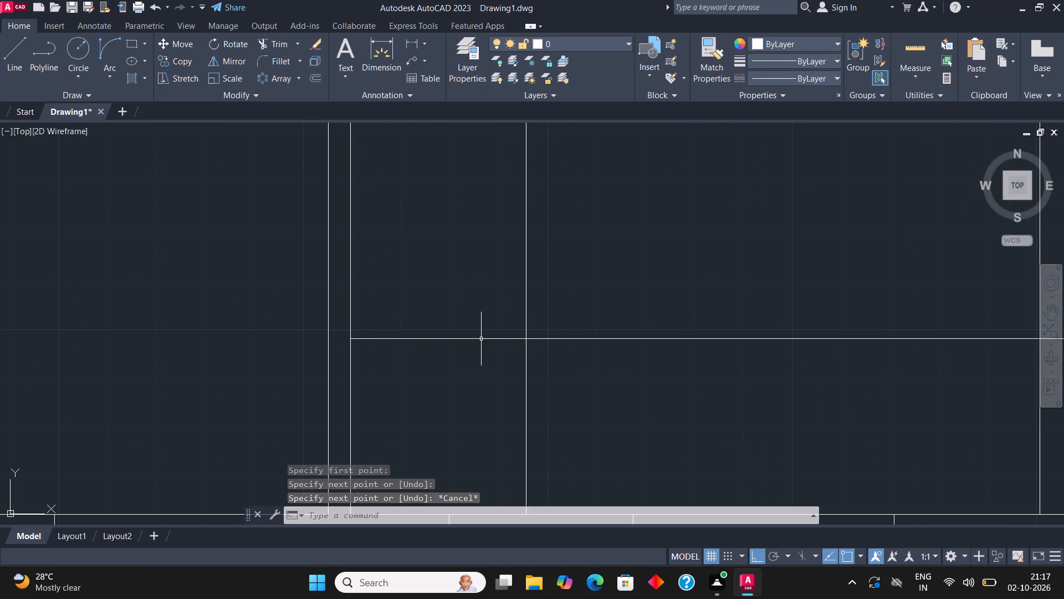
pyautogui.click(481, 339)
pyautogui.scroll(-2, 480, 347)
pyautogui.scroll(1, 780, 343)
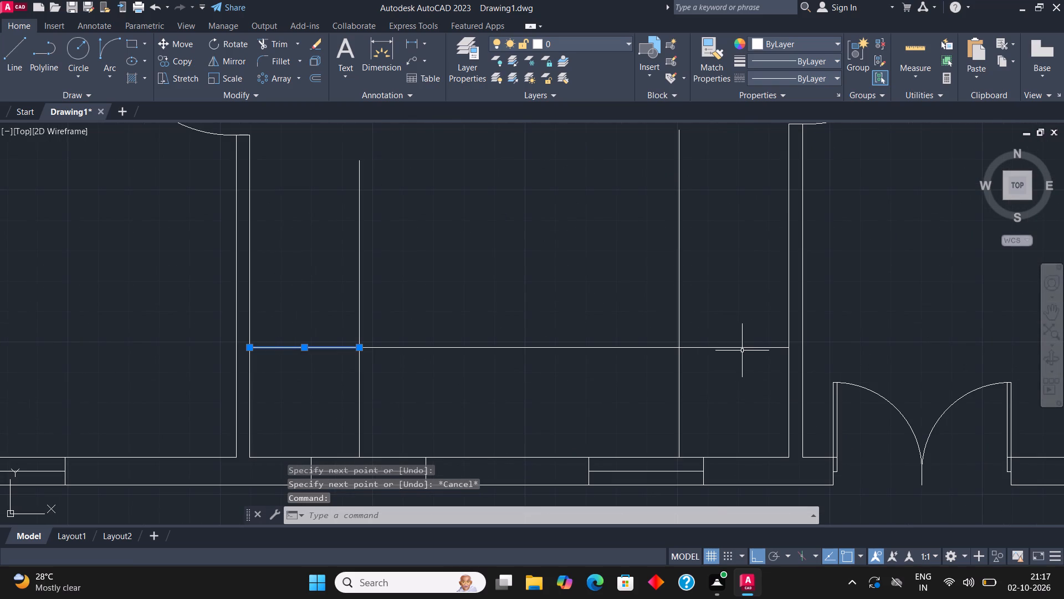
pyautogui.click(741, 346)
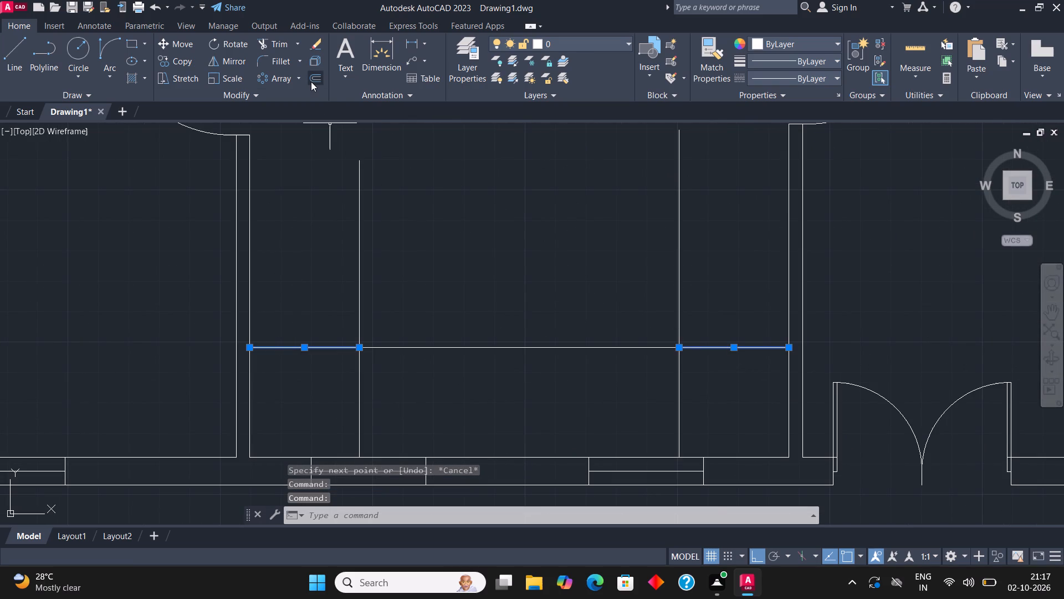
pyautogui.click(310, 79)
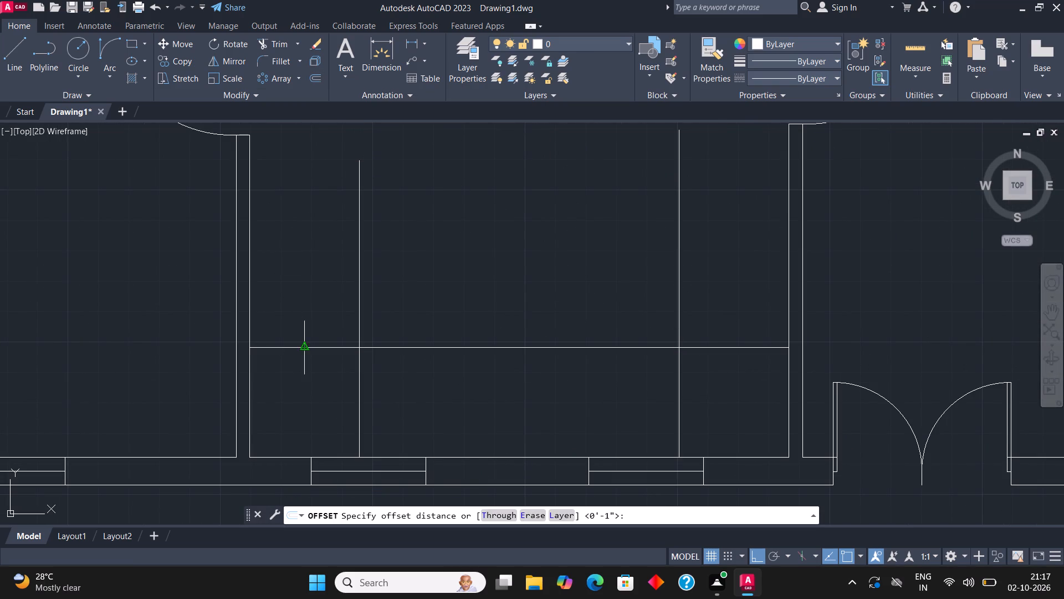
pyautogui.click(301, 346)
pyautogui.write('8"')
pyautogui.press('Return')
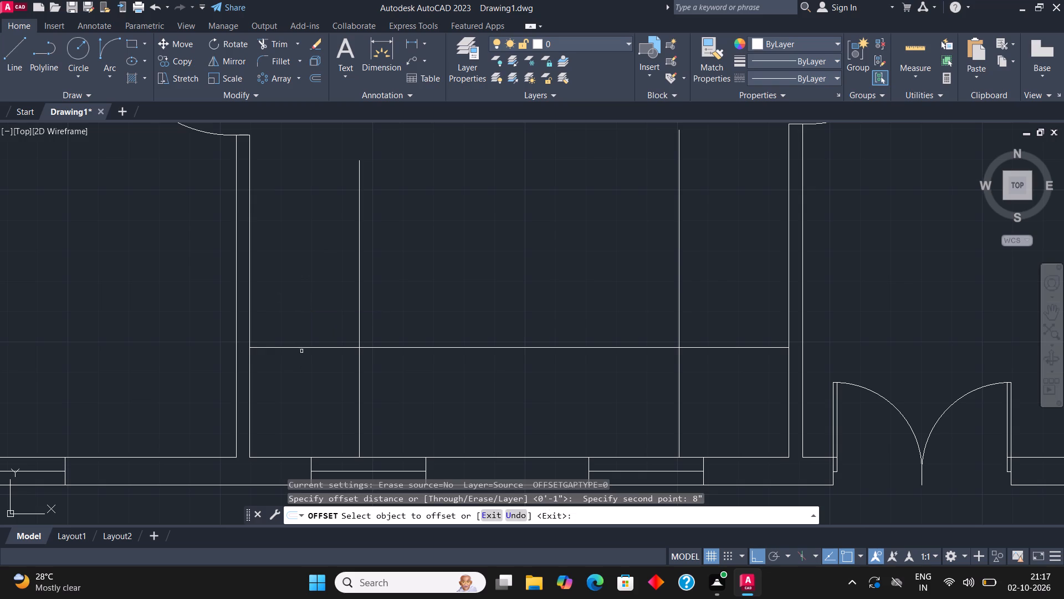
pyautogui.click(301, 351)
pyautogui.click(305, 347)
pyautogui.click(337, 262)
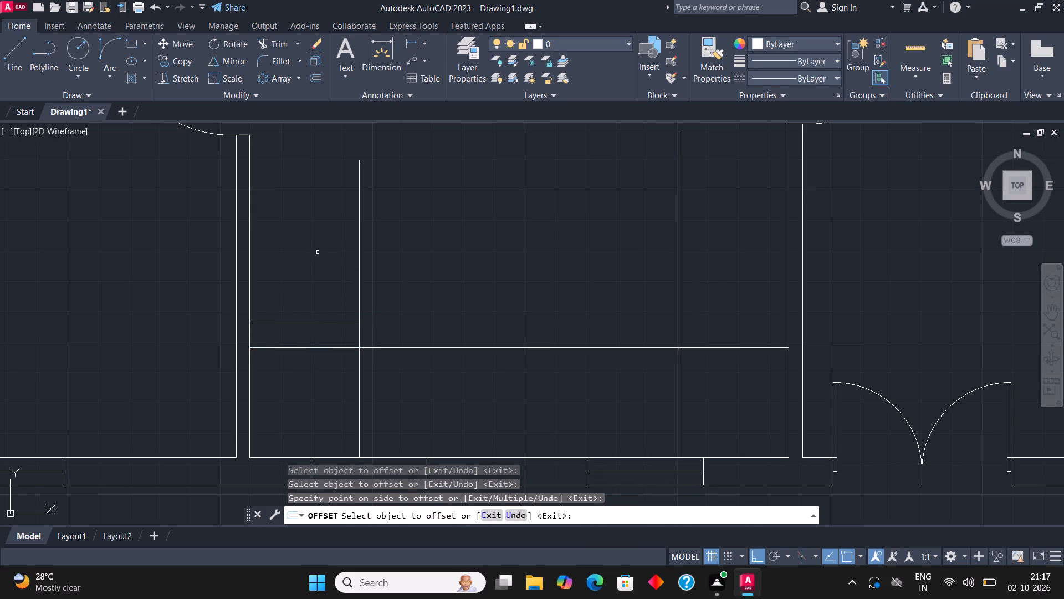
# Continue the 8" offsets upward from each new line, adding six more treads to the left stair flight.
pyautogui.click(309, 323)
pyautogui.click(314, 283)
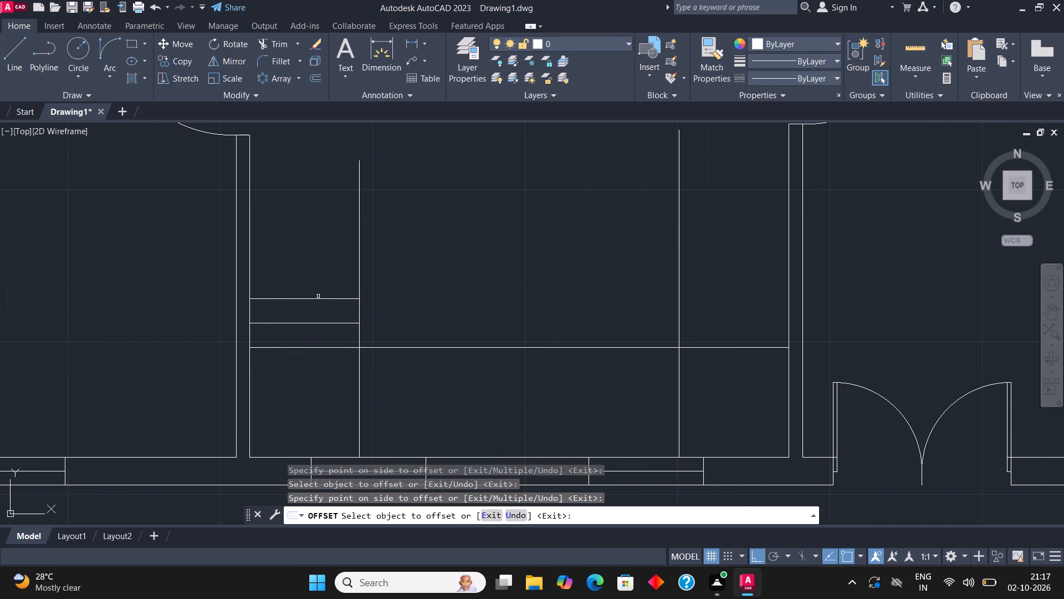
pyautogui.click(319, 298)
pyautogui.click(319, 274)
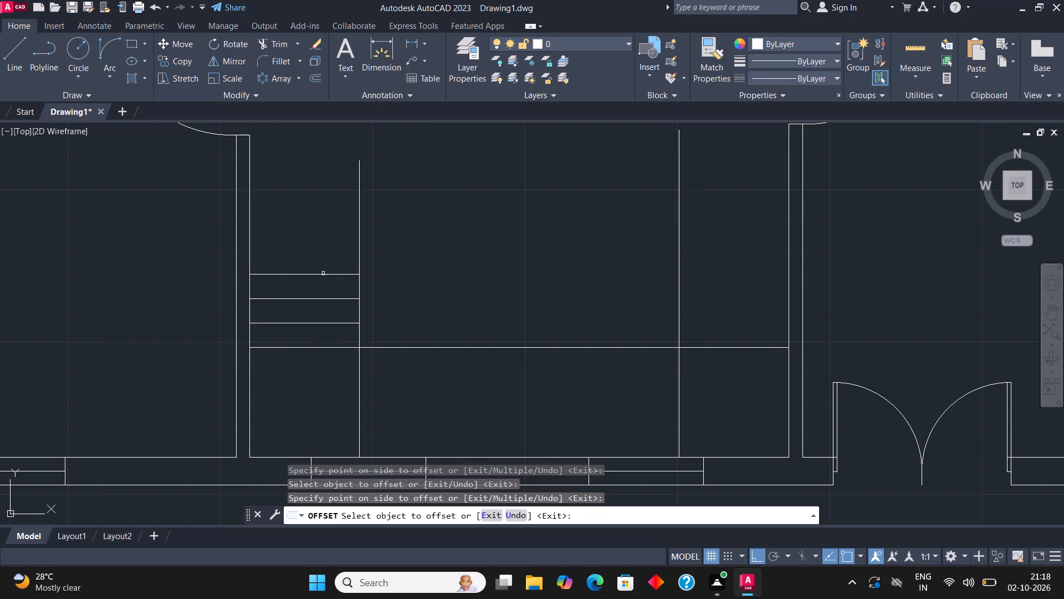
pyautogui.click(323, 273)
pyautogui.click(323, 240)
pyautogui.click(326, 251)
pyautogui.click(328, 228)
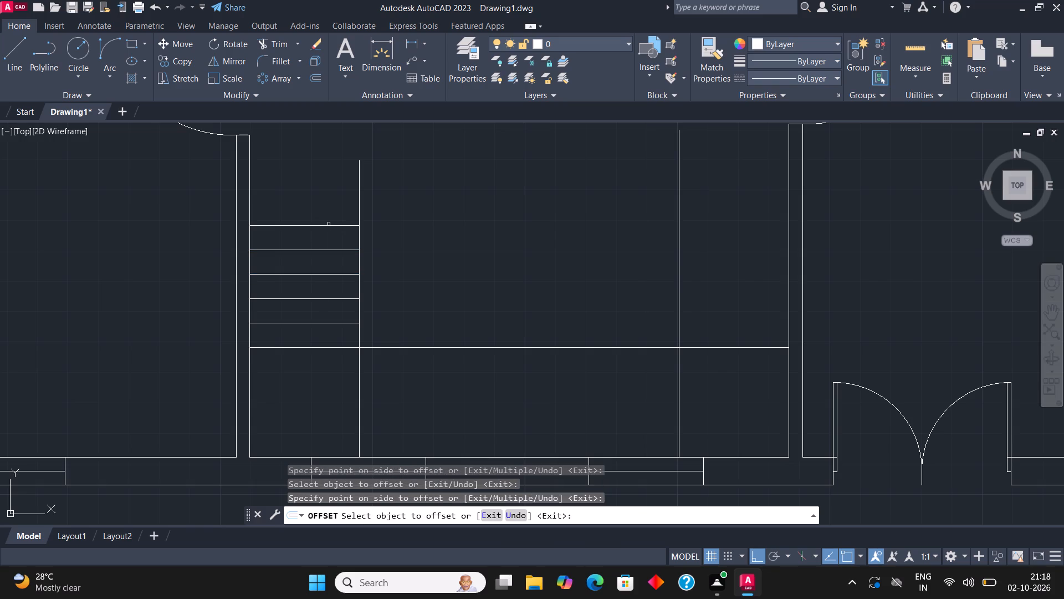
pyautogui.click(330, 225)
pyautogui.click(332, 201)
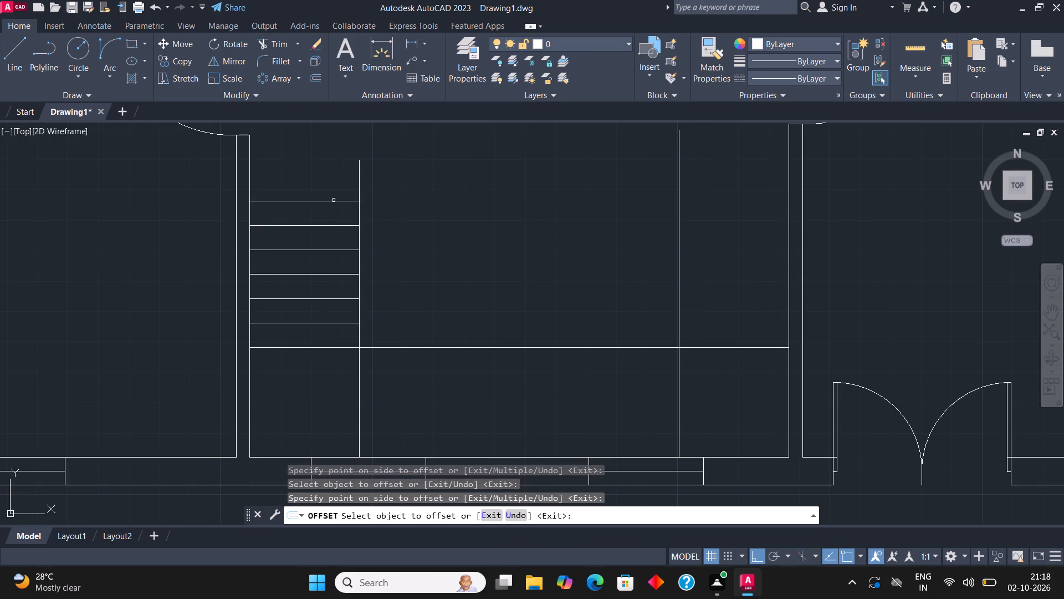
pyautogui.click(334, 200)
pyautogui.click(333, 185)
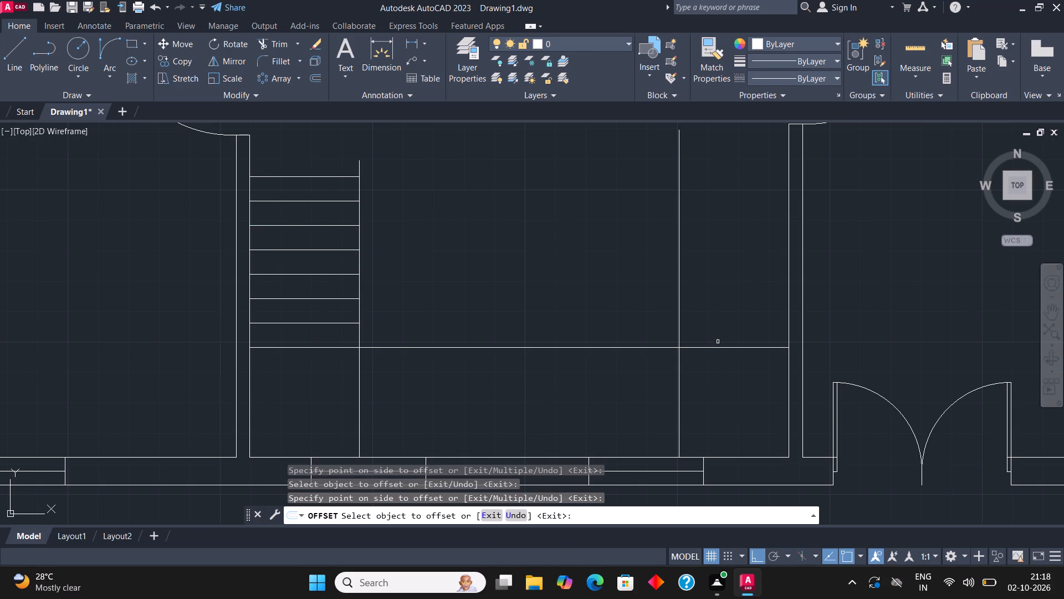
# Offset the short horizontal line beside the right wall upward seven times at 8" spacing, forming the right stair flight's treads.
pyautogui.click(724, 347)
pyautogui.click(719, 314)
pyautogui.click(722, 324)
pyautogui.click(719, 292)
pyautogui.click(727, 298)
pyautogui.click(721, 273)
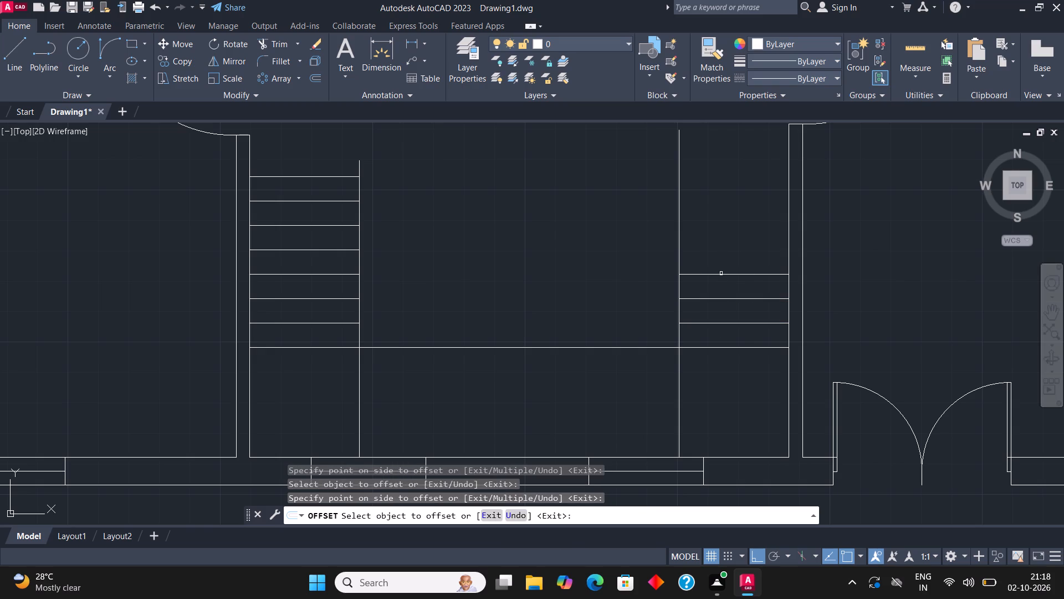
pyautogui.click(723, 275)
pyautogui.click(724, 245)
pyautogui.moveTo(708, 251); pyautogui.dragTo(603, 308, button='middle')
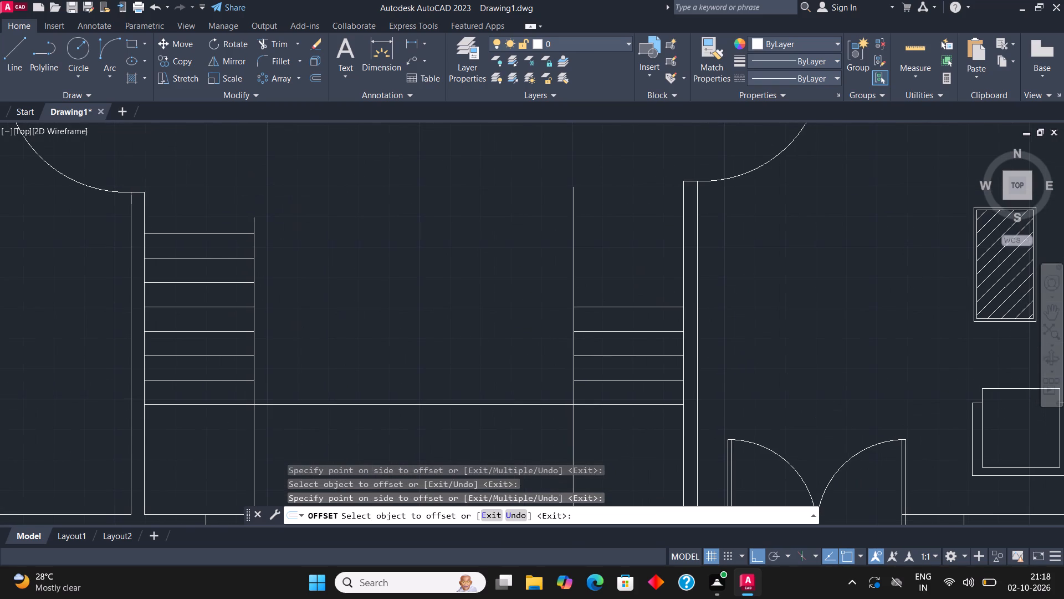
pyautogui.click(606, 310)
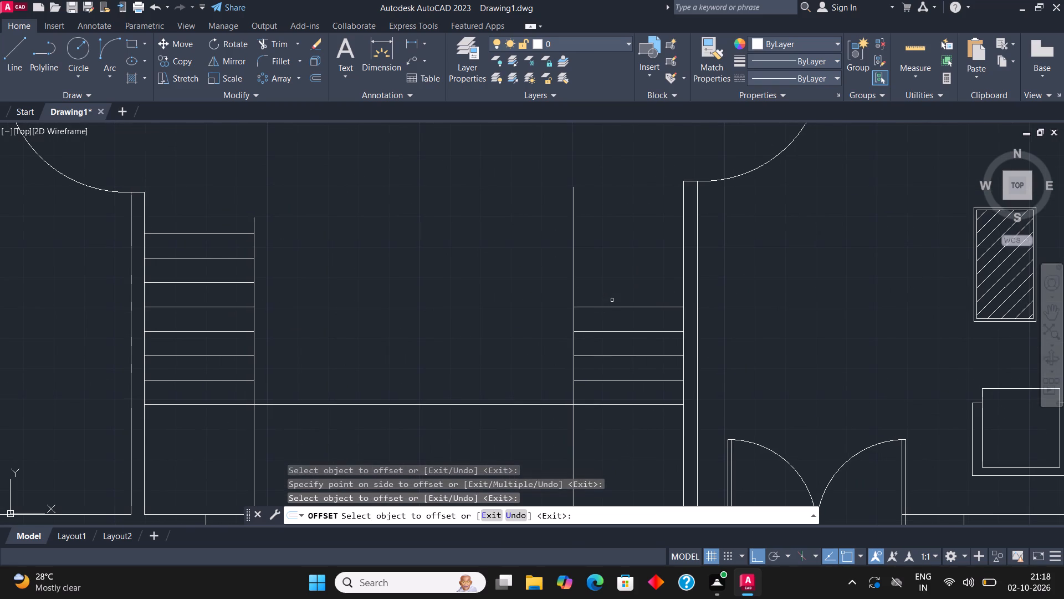
pyautogui.click(616, 306)
pyautogui.click(613, 286)
pyautogui.click(614, 283)
pyautogui.click(614, 258)
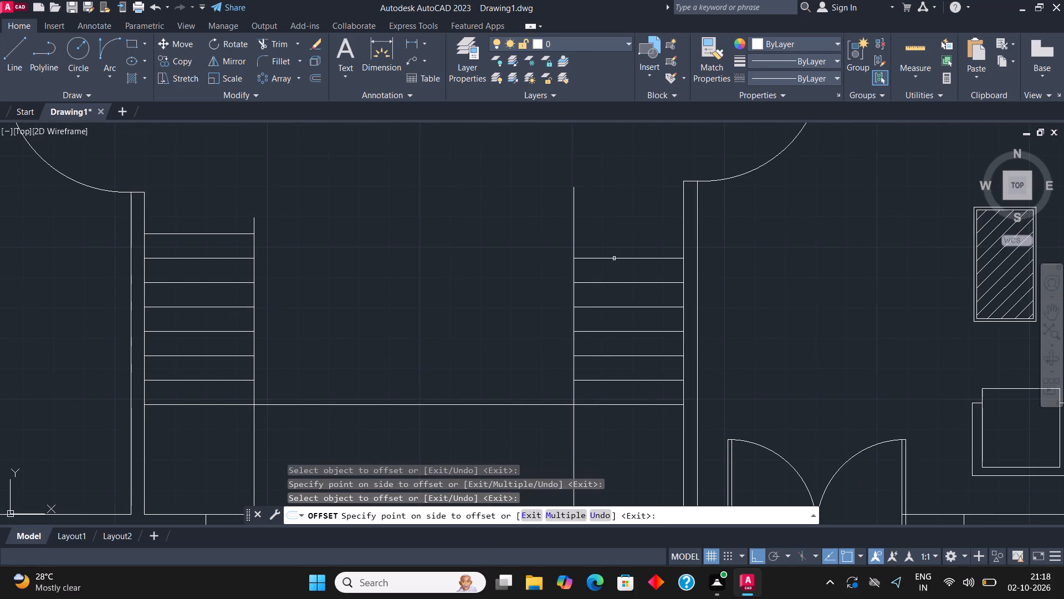
pyautogui.click(616, 259)
pyautogui.click(623, 225)
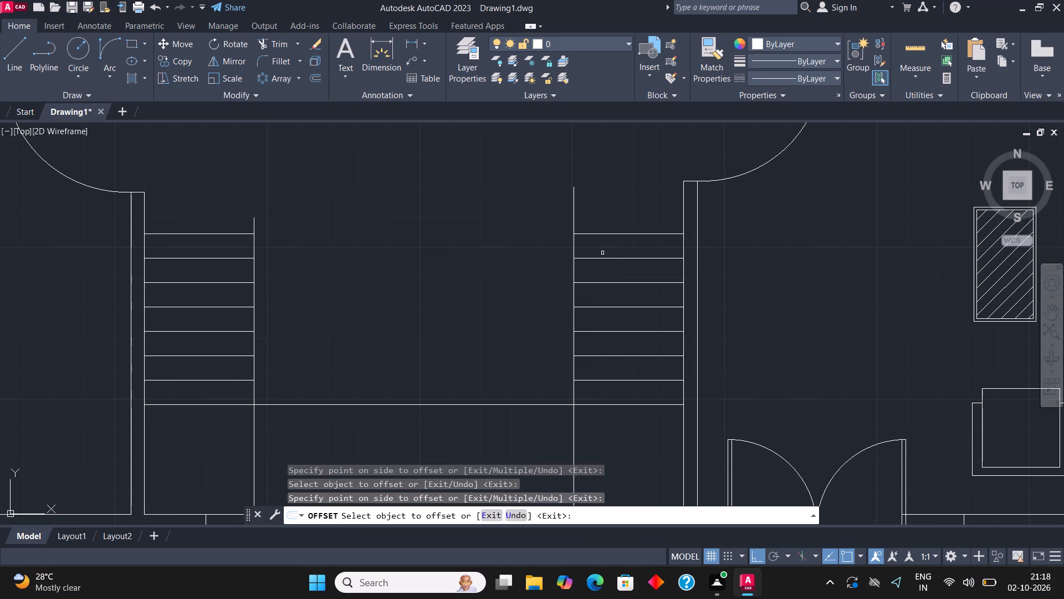
pyautogui.scroll(-2, 595, 265)
pyautogui.scroll(2, 603, 256)
pyautogui.press('Escape')
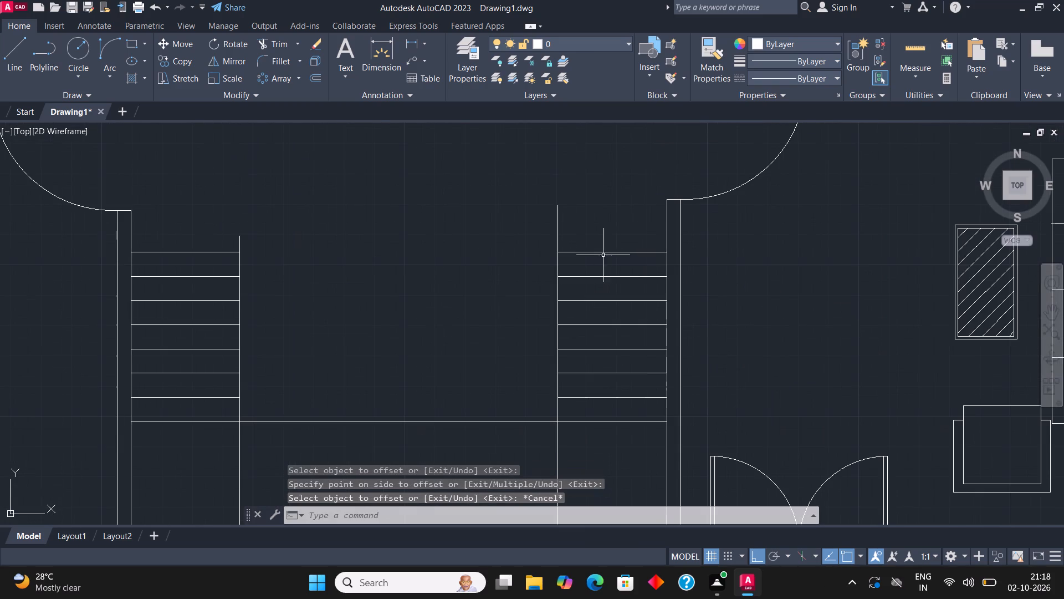
# Trim the ends of both inner vertical lines that project above the top treads of the left and right flights.
pyautogui.click(285, 44)
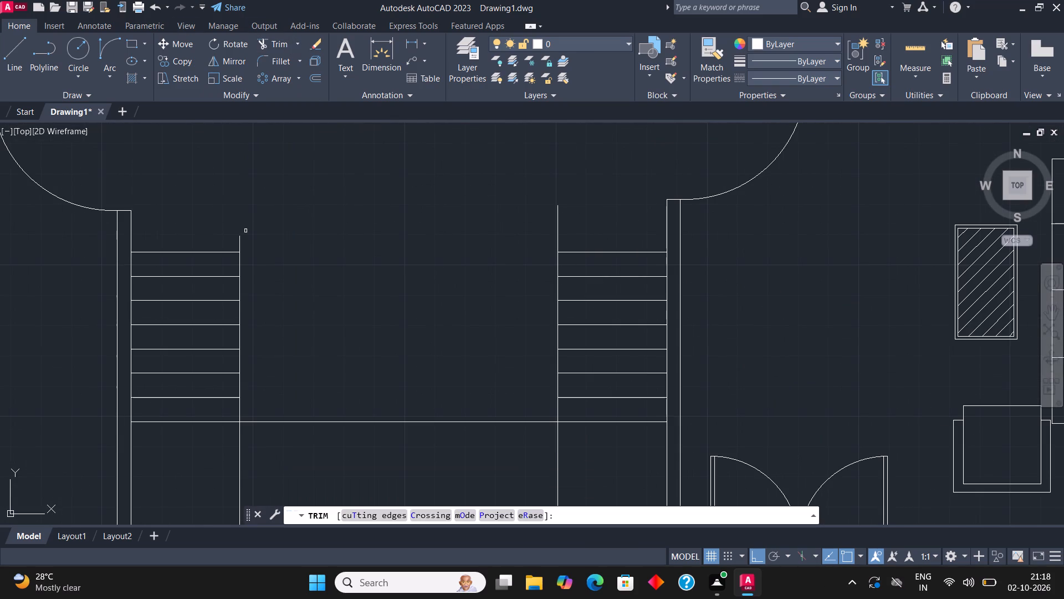
pyautogui.click(236, 242)
pyautogui.click(634, 228)
pyautogui.scroll(-1, 512, 207)
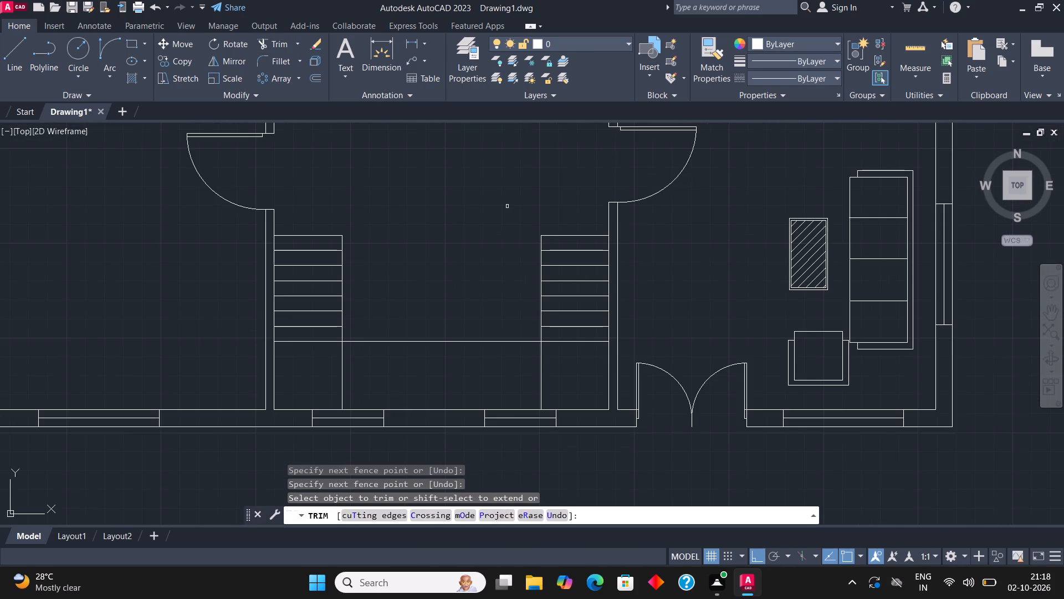
pyautogui.press('Escape')
# Offset the short vertical line at the left landing's inner edge 8" to the right as the bottom flight's first tread.
pyautogui.scroll(1, 346, 392)
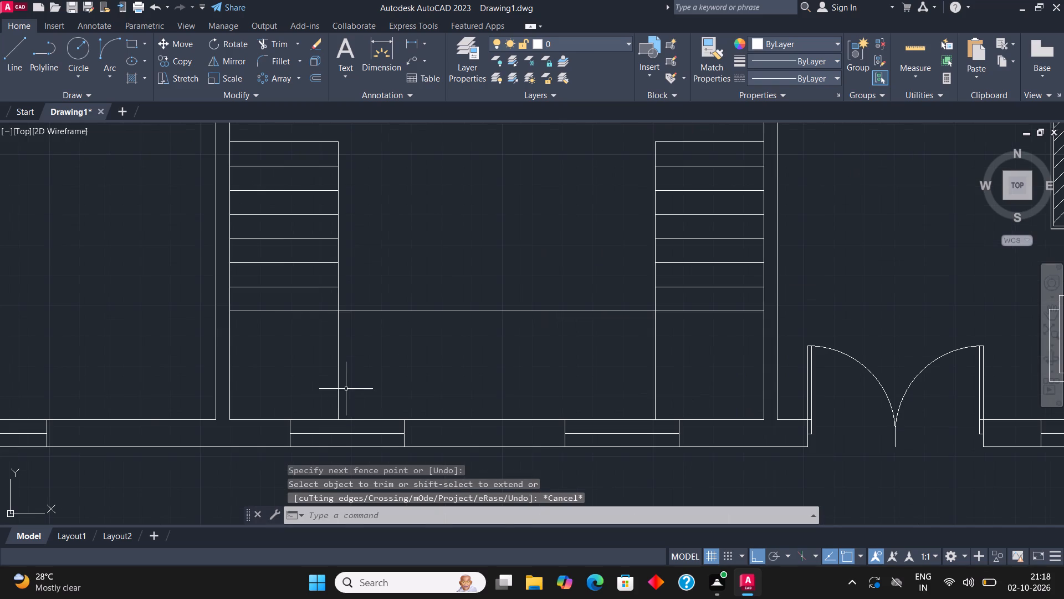
pyautogui.click(337, 374)
pyautogui.click(307, 77)
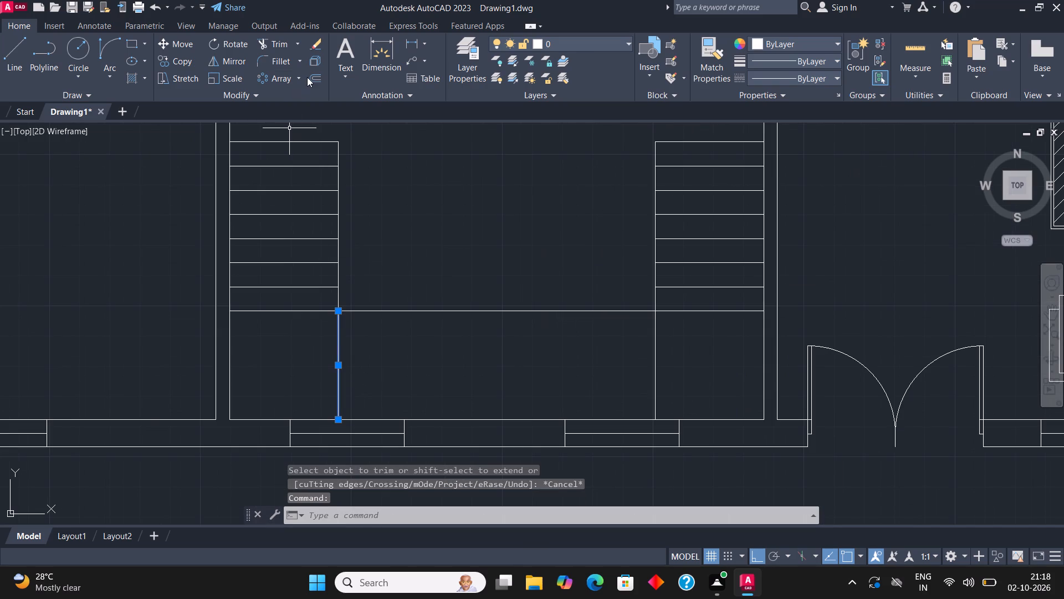
pyautogui.click(315, 76)
pyautogui.click(341, 361)
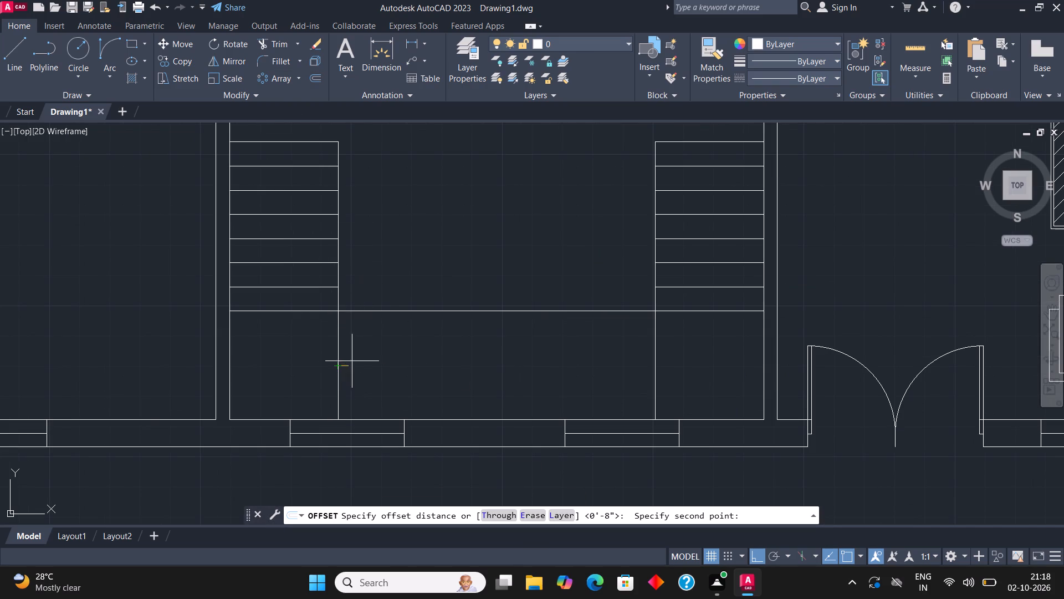
pyautogui.write('8"')
pyautogui.press('Return')
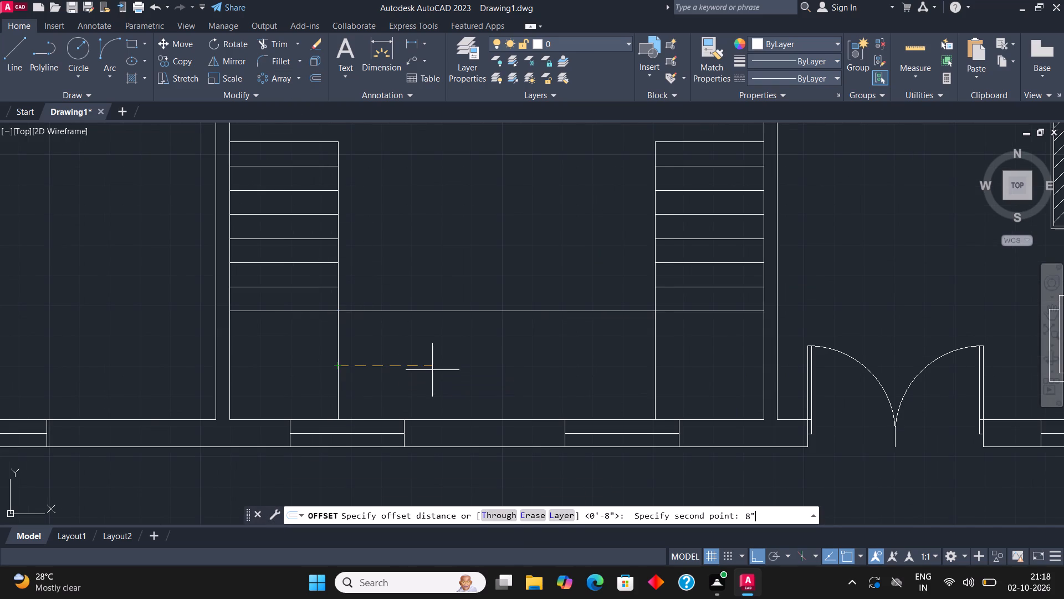
pyautogui.click(432, 370)
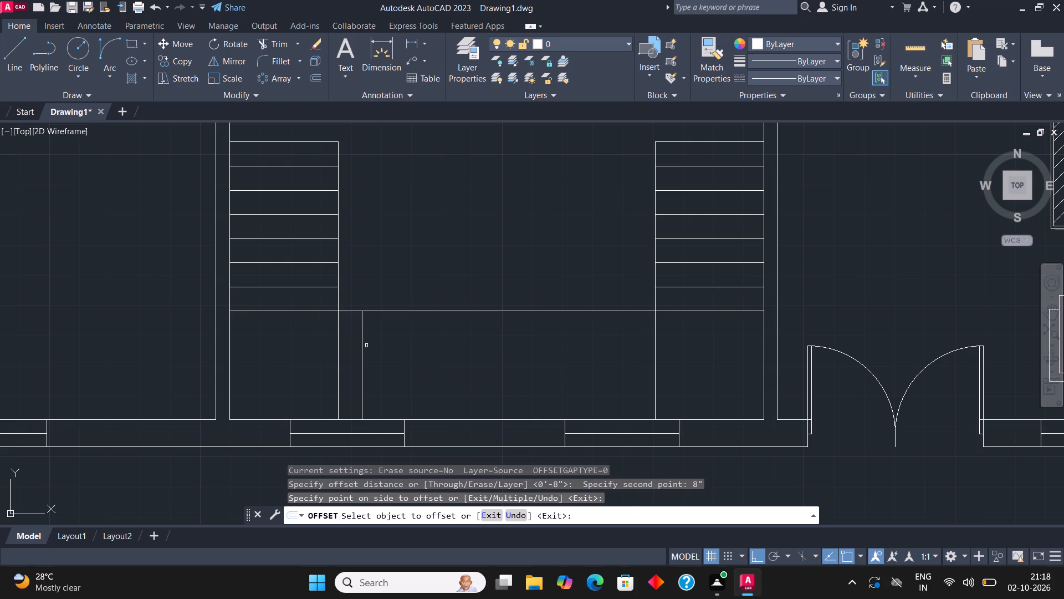
# Continue the 8" offsets to the right from each new vertical line, adding five more treads to the bottom flight.
pyautogui.click(362, 343)
pyautogui.click(400, 343)
pyautogui.click(387, 333)
pyautogui.click(420, 336)
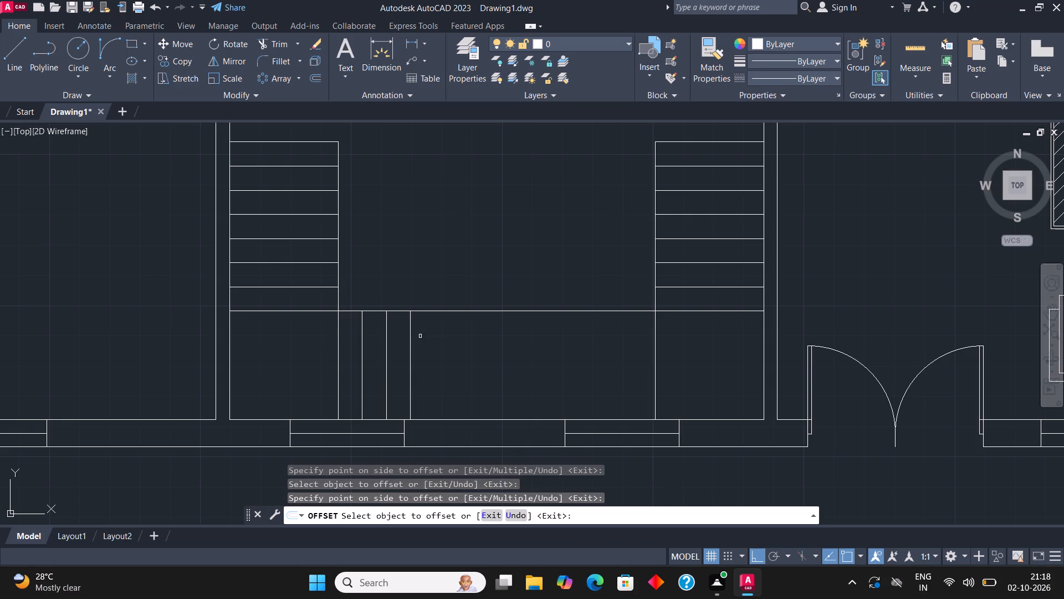
pyautogui.click(412, 335)
pyautogui.click(454, 336)
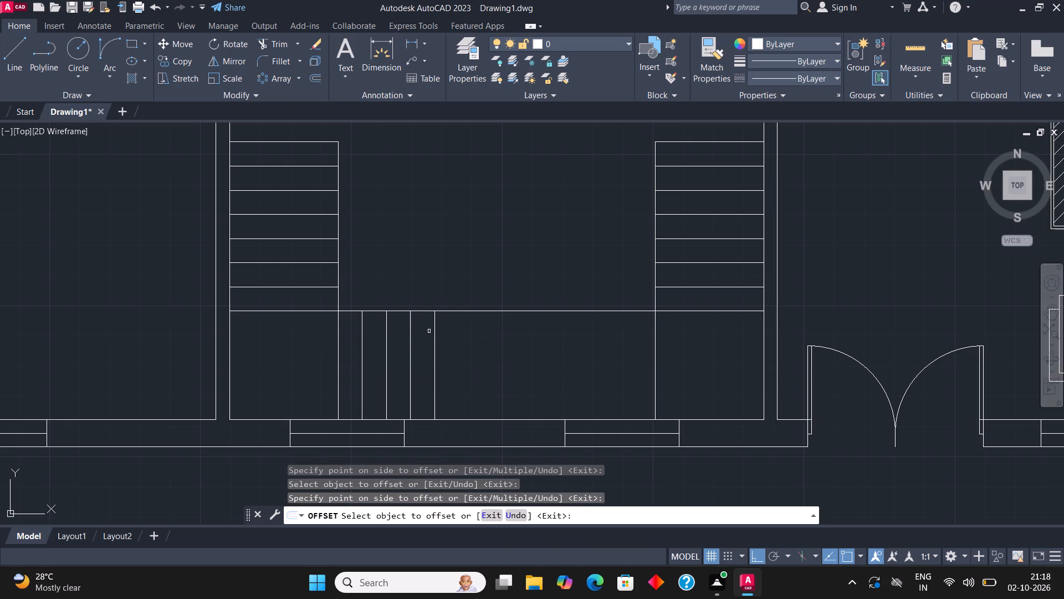
pyautogui.click(436, 335)
pyautogui.click(521, 353)
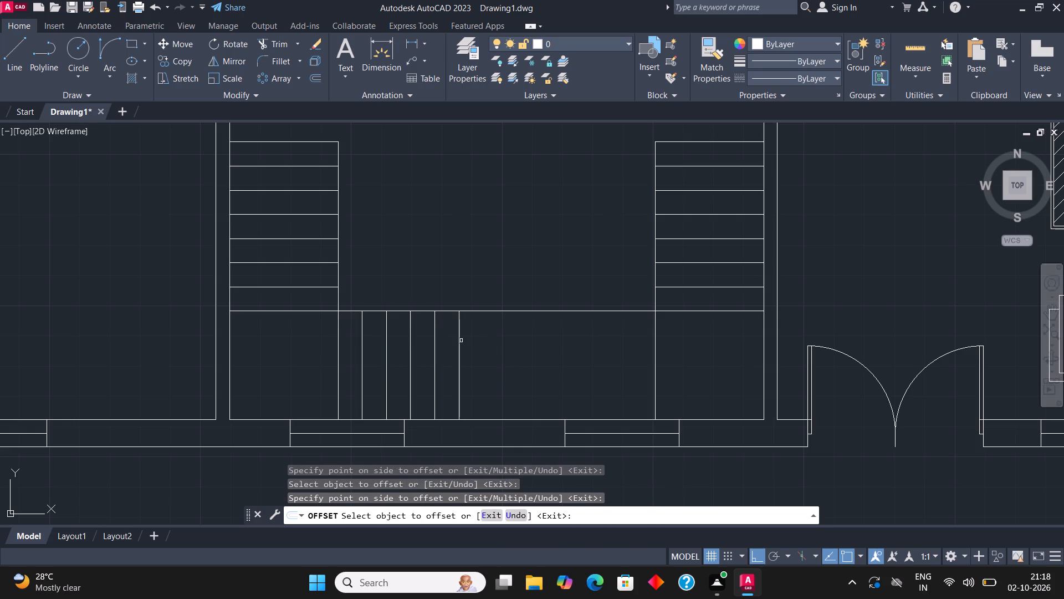
pyautogui.click(461, 341)
pyautogui.click(459, 340)
pyautogui.click(498, 340)
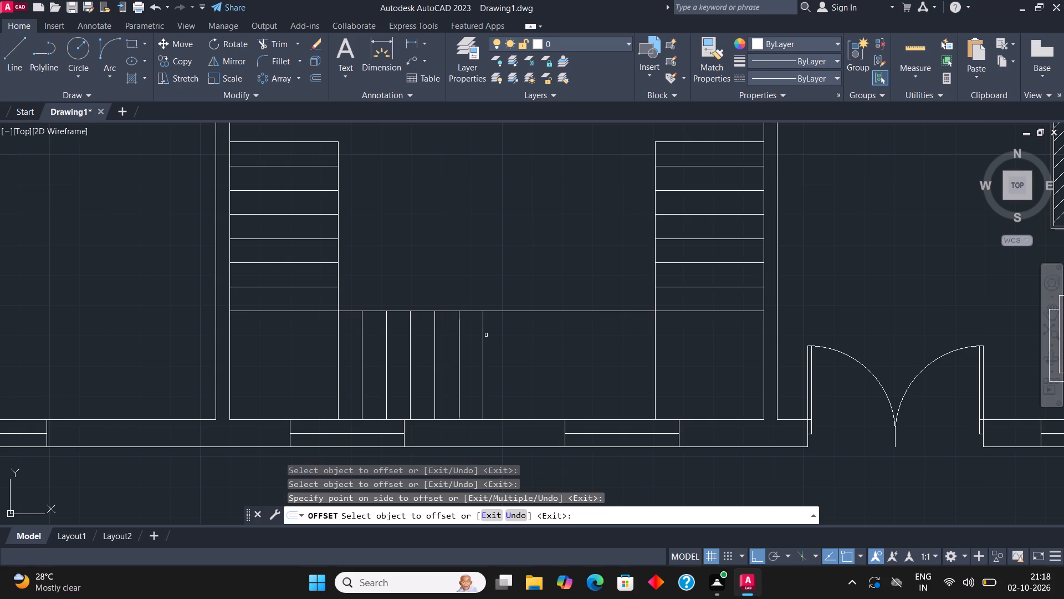
# Add six more 8" offsets to the right, completing the bottom flight's treads up to the right landing.
pyautogui.click(486, 335)
pyautogui.click(484, 334)
pyautogui.click(505, 334)
pyautogui.click(507, 334)
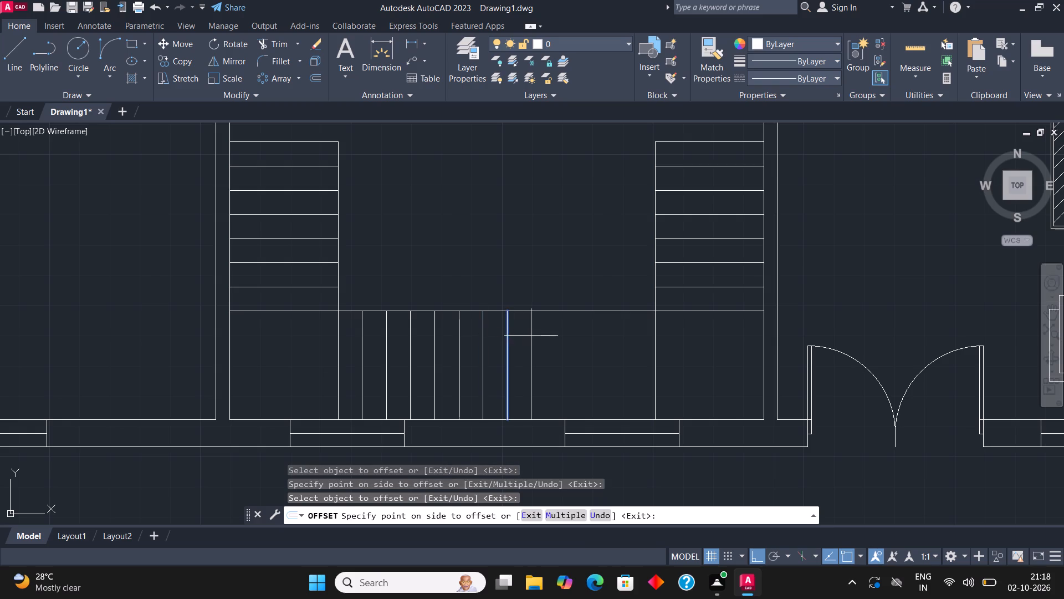
pyautogui.click(531, 336)
pyautogui.click(531, 336)
pyautogui.click(546, 336)
pyautogui.click(555, 338)
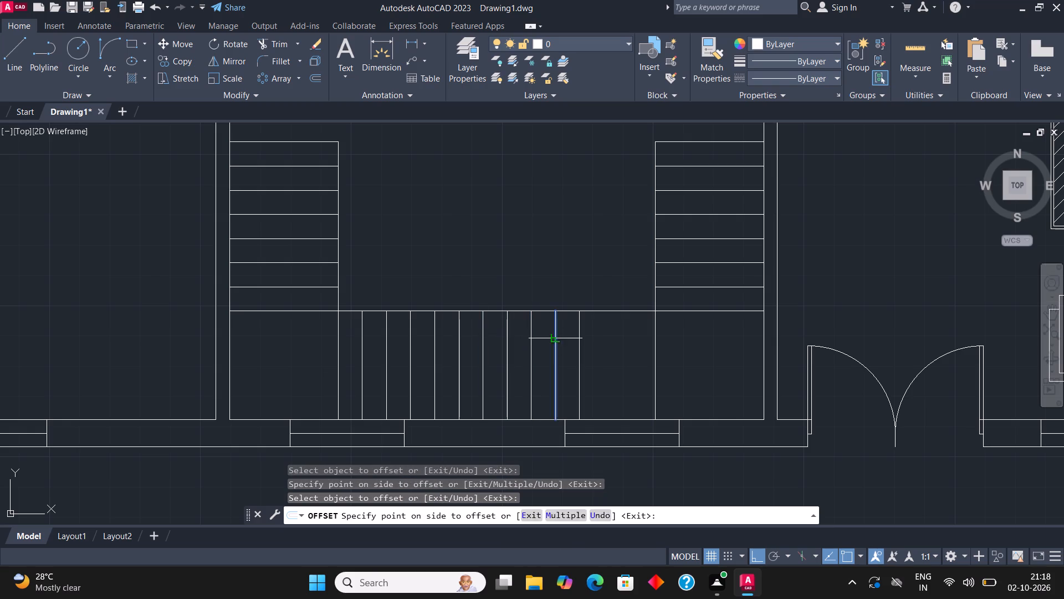
pyautogui.click(585, 338)
pyautogui.click(582, 338)
pyautogui.click(581, 336)
pyautogui.click(617, 336)
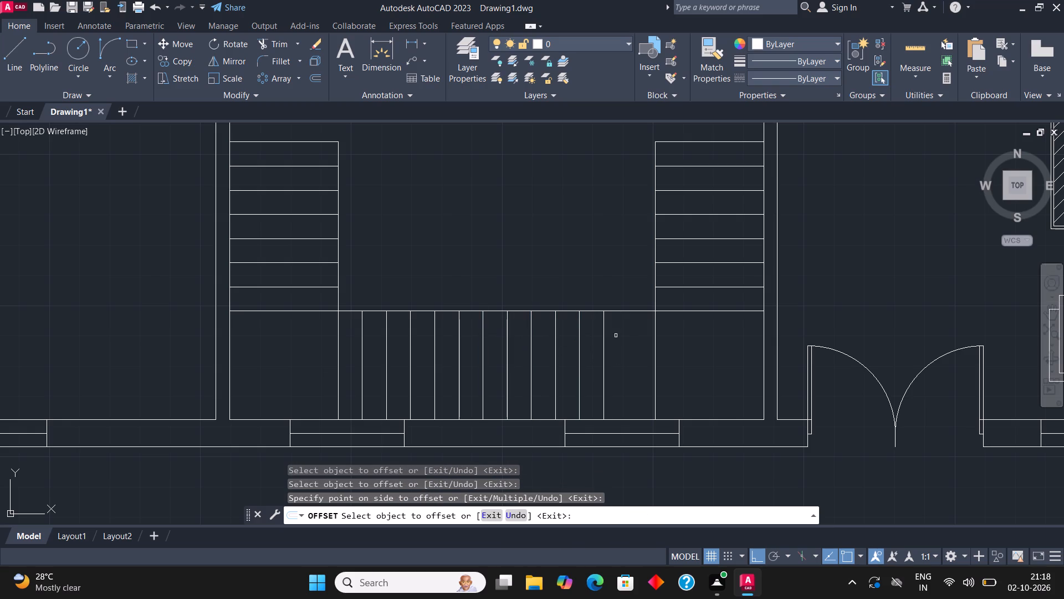
pyautogui.click(604, 333)
pyautogui.click(636, 332)
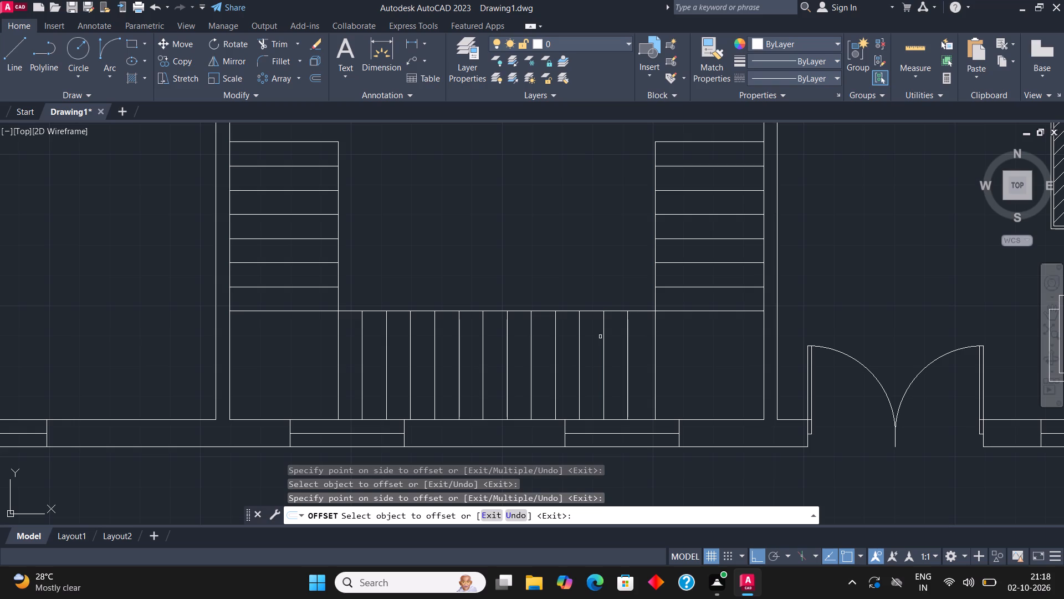
pyautogui.press('Escape')
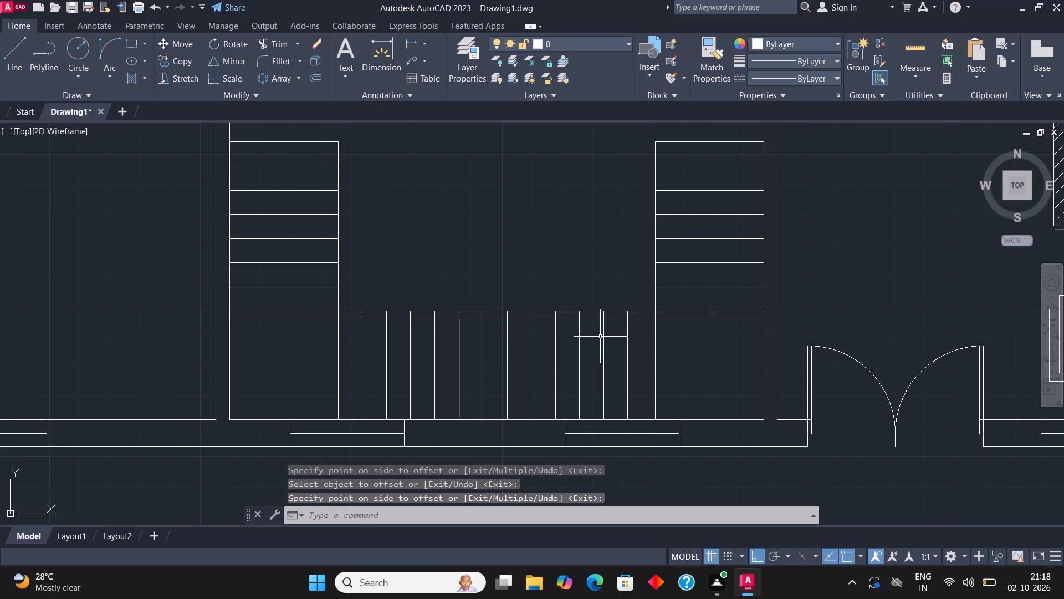
# Dismiss the low-battery notice and return to the staircase drawing.
pyautogui.scroll(-1, 303, 230)
pyautogui.moveTo(358, 290); pyautogui.dragTo(376, 323, button='middle')
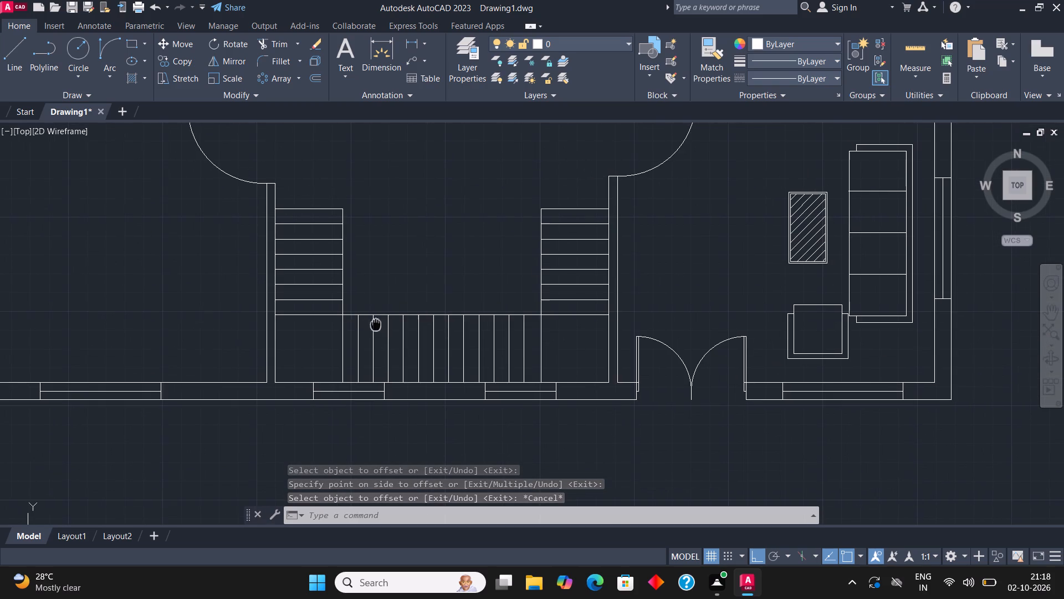
pyautogui.click(15, 43)
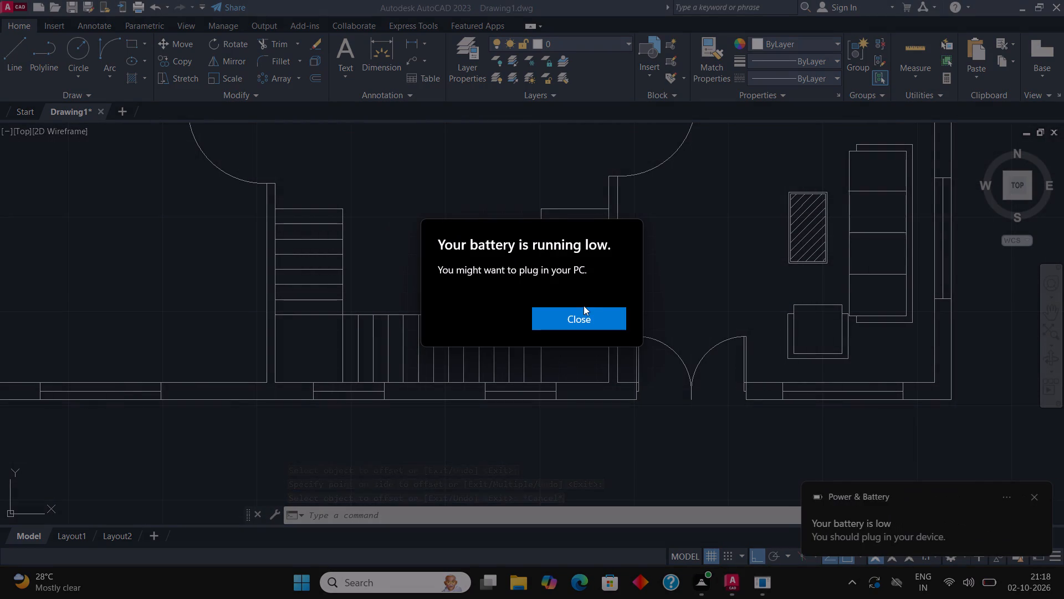
pyautogui.click(585, 309)
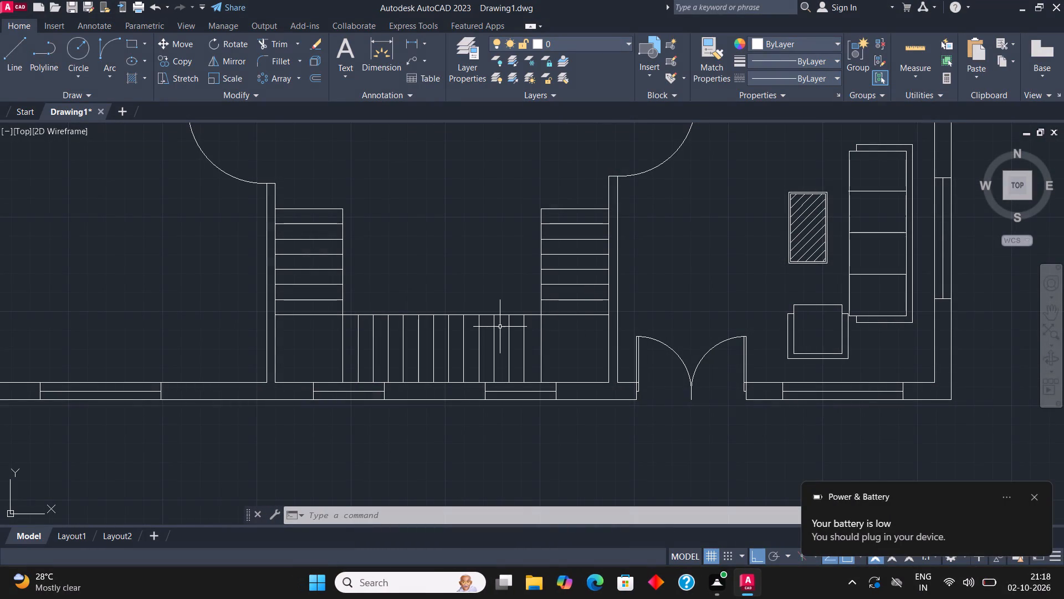
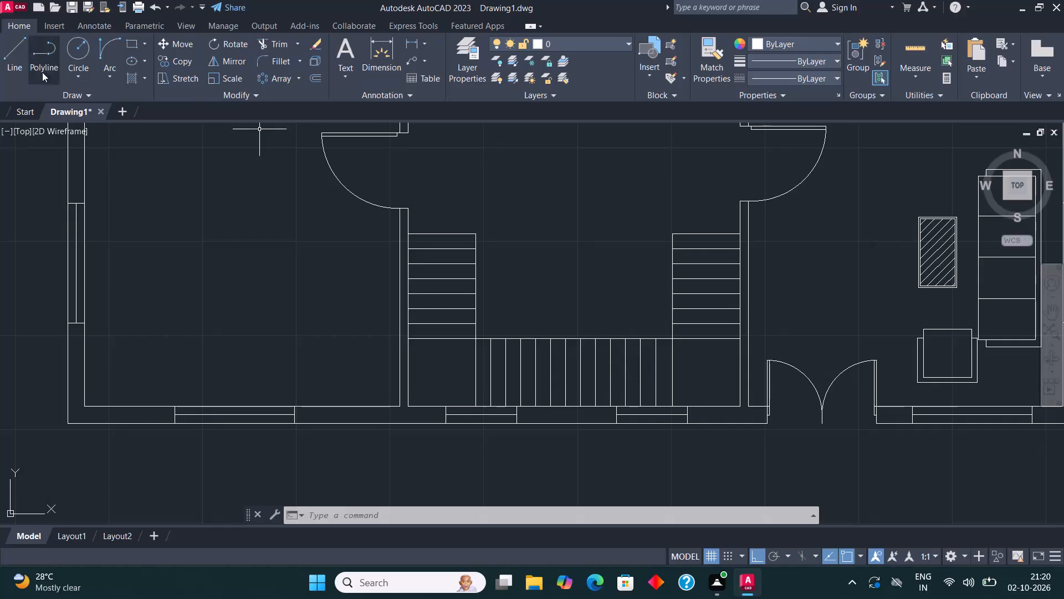
# Draw a centred direction line in each stair flight: vertical across three treads in both side flights, horizontal across five treads in the bottom flight.
pyautogui.click(5, 48)
pyautogui.scroll(1, 449, 307)
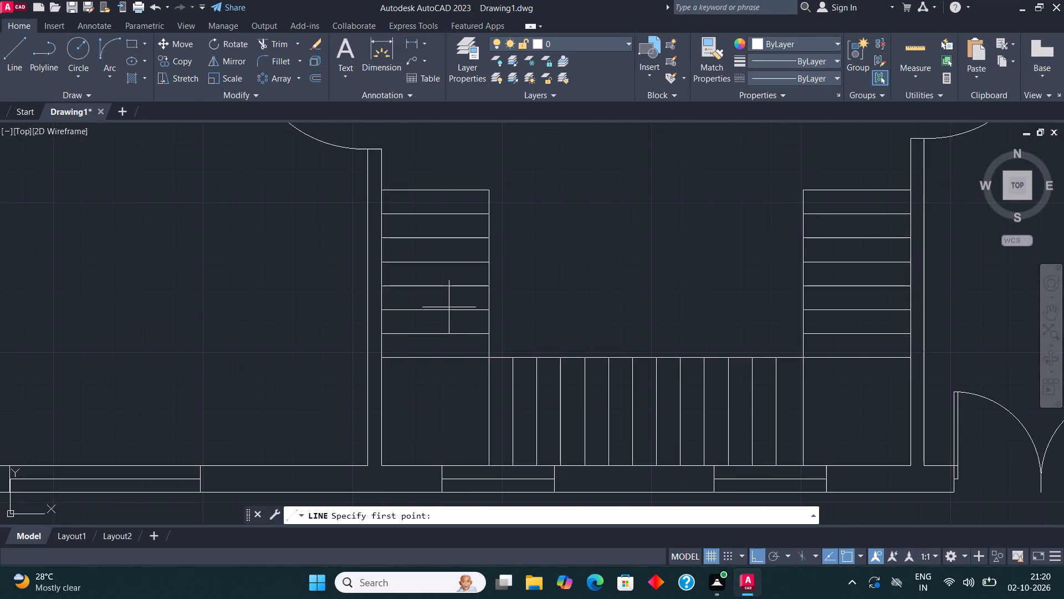
pyautogui.click(432, 332)
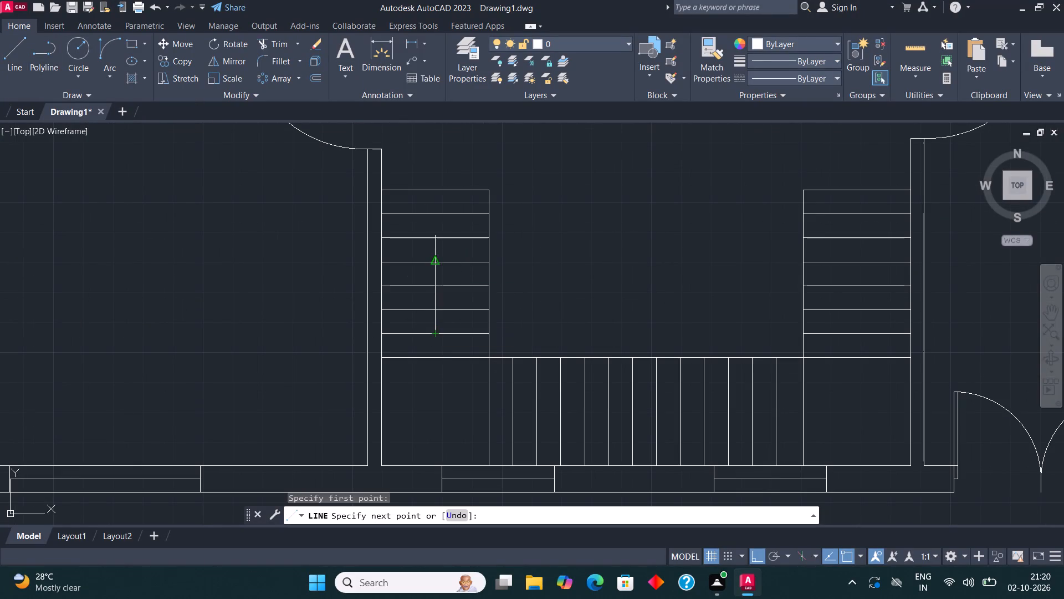
pyautogui.click(433, 260)
pyautogui.click(22, 45)
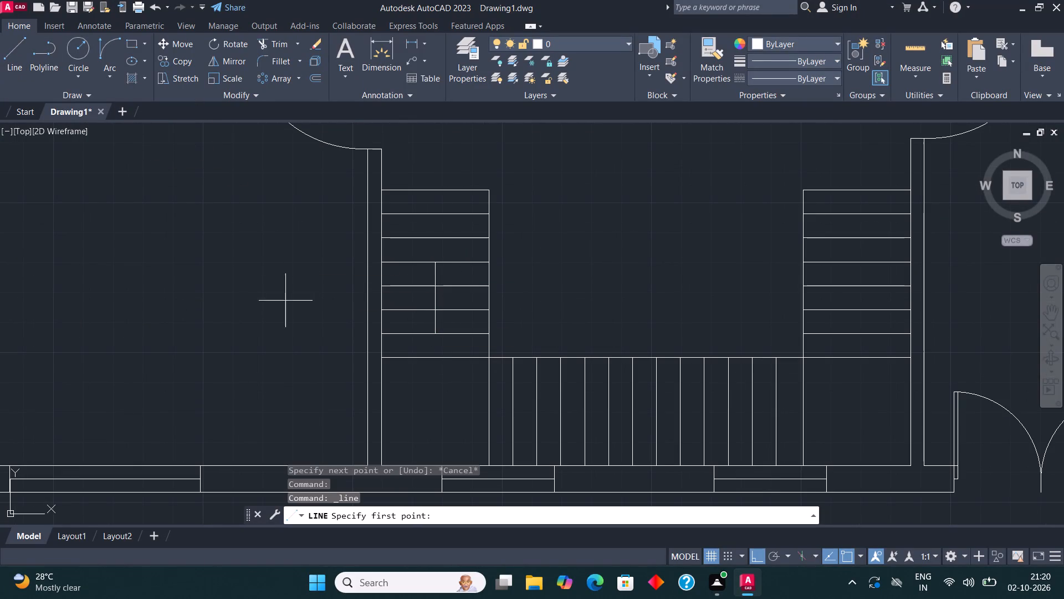
pyautogui.click(678, 413)
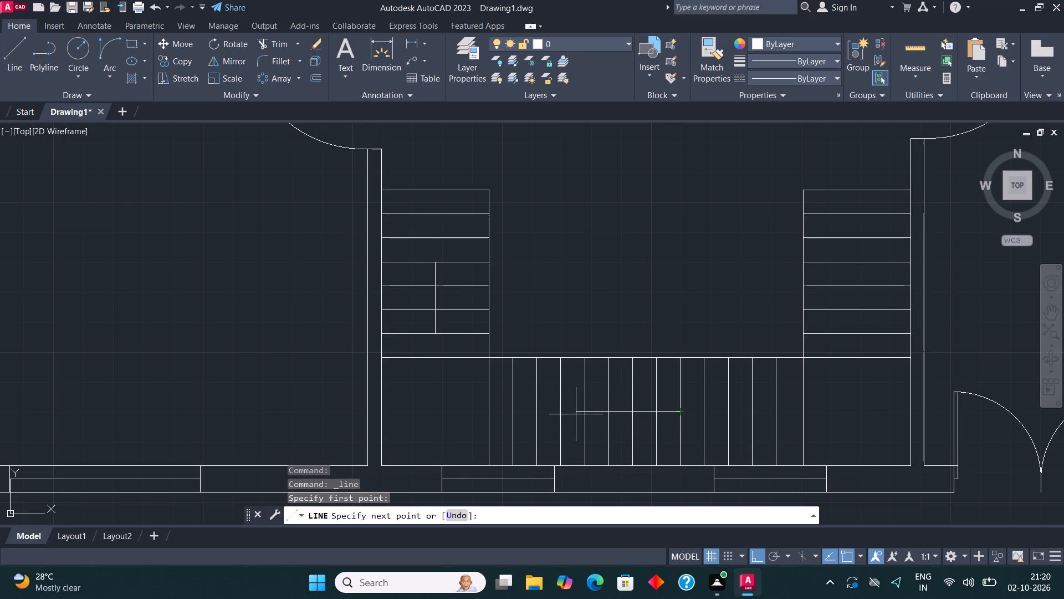
pyautogui.click(563, 412)
pyautogui.click(17, 48)
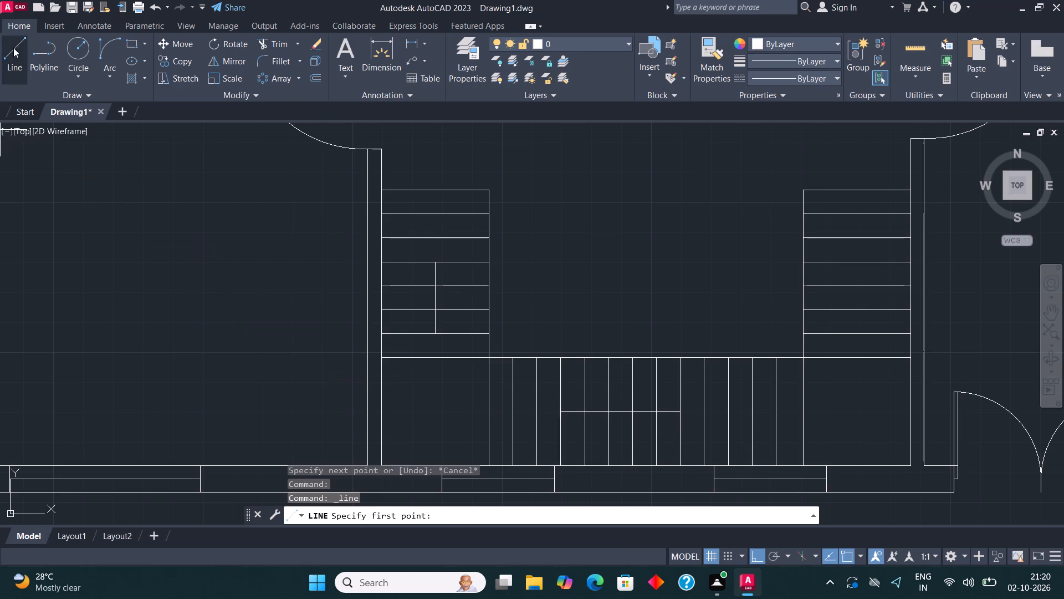
pyautogui.click(853, 238)
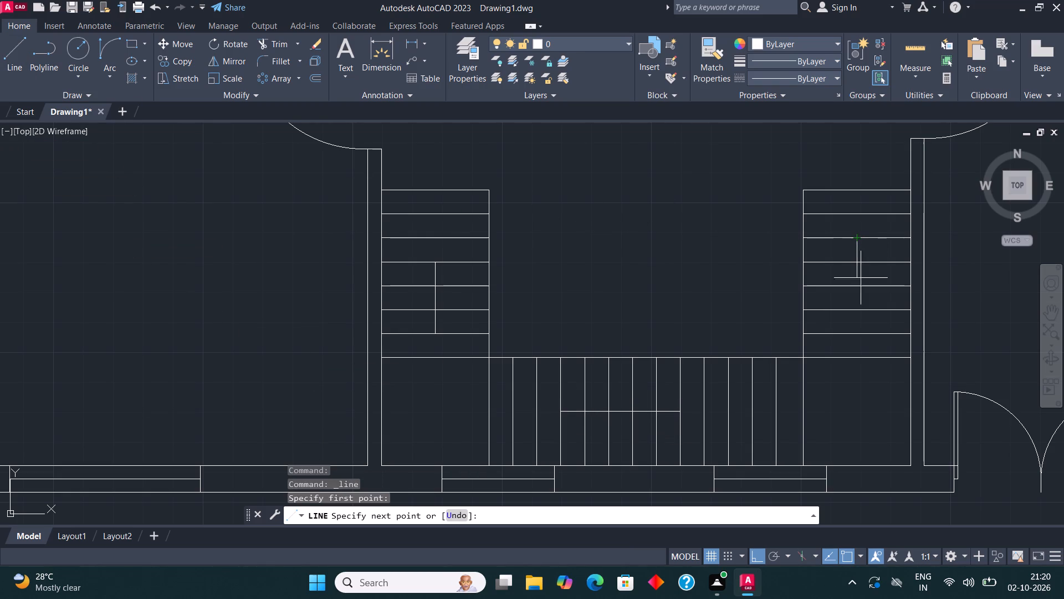
pyautogui.click(860, 307)
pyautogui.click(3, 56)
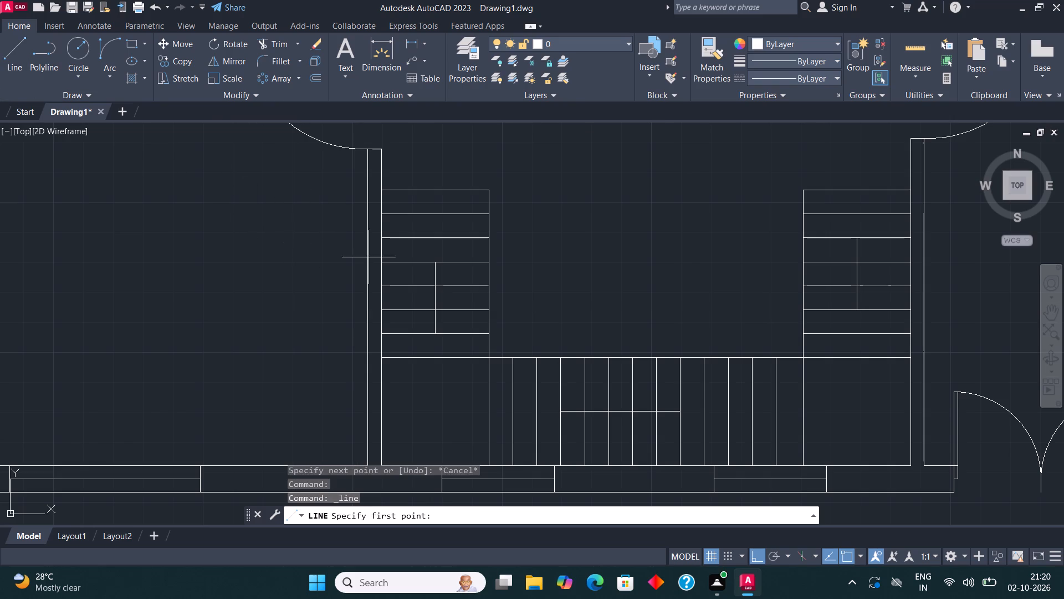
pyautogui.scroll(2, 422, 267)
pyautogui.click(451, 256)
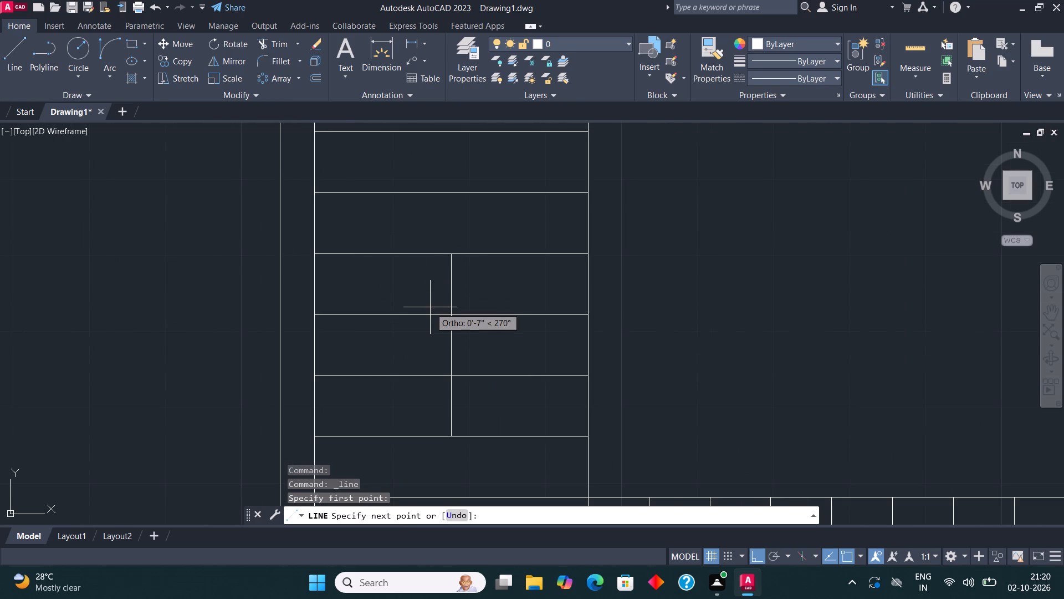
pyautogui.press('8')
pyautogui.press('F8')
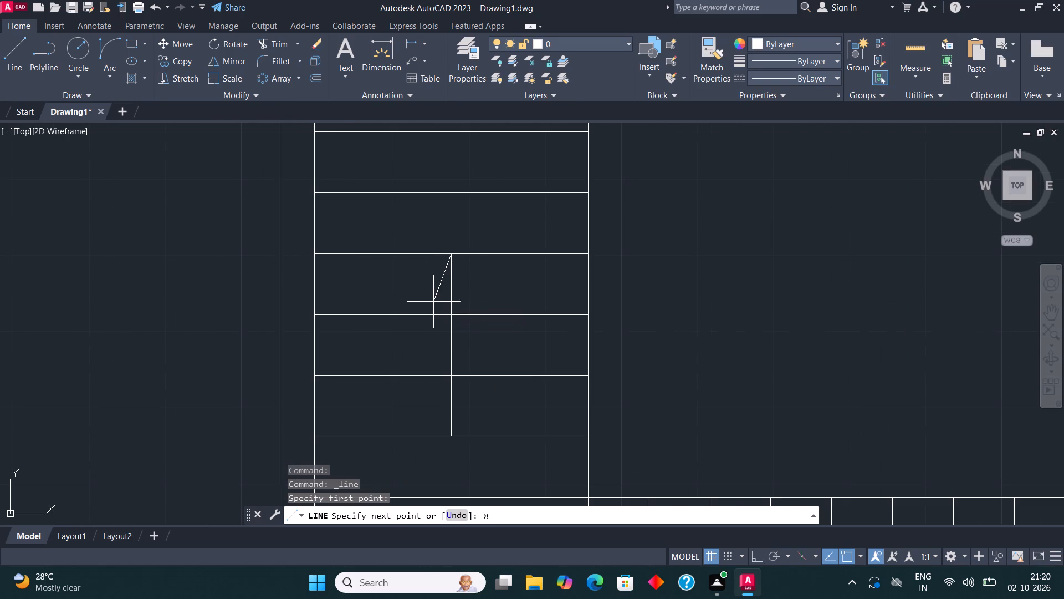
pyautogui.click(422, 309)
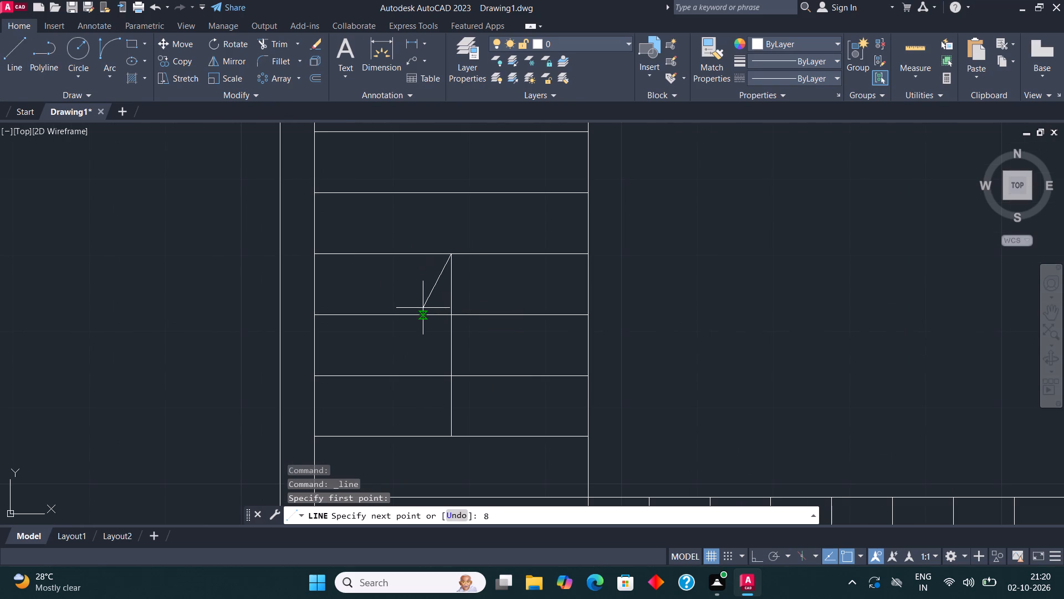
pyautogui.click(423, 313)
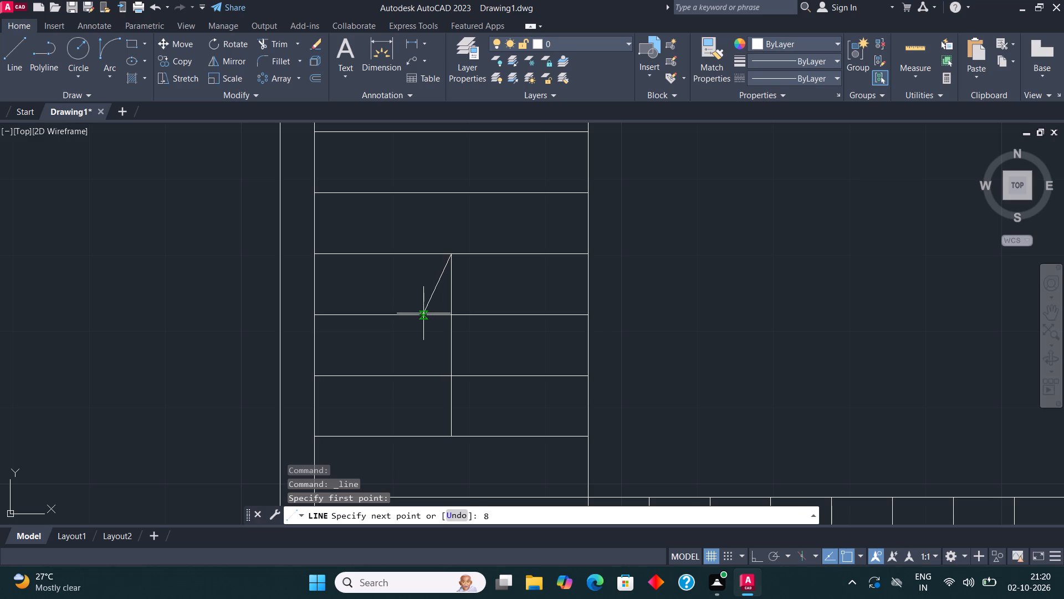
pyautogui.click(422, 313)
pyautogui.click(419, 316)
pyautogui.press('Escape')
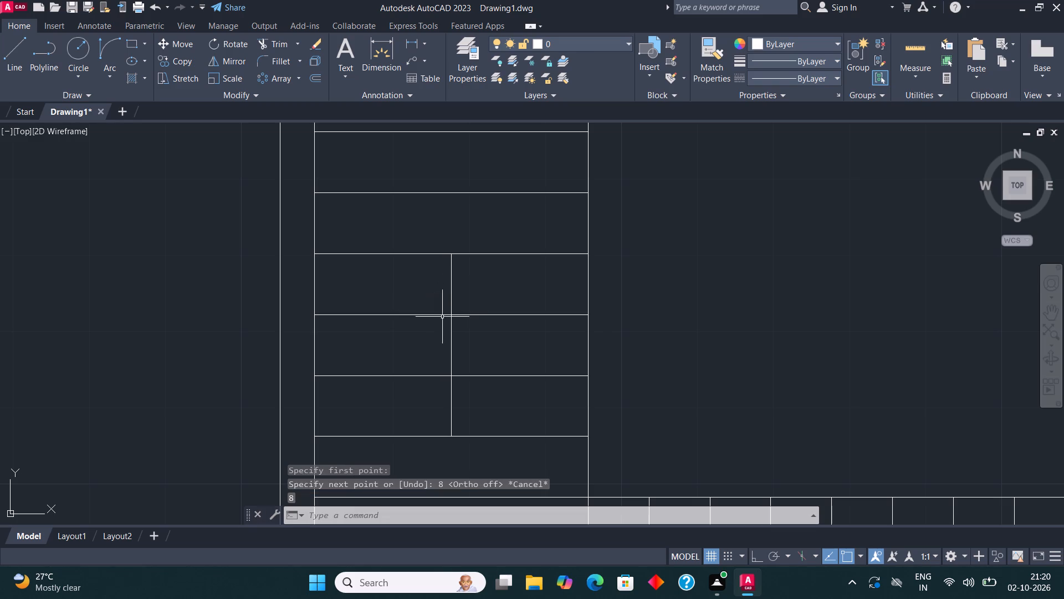
# Draw a slanted line from the upper end of the left flight's direction line down to the next tread line, left of centre.
pyautogui.click(4, 49)
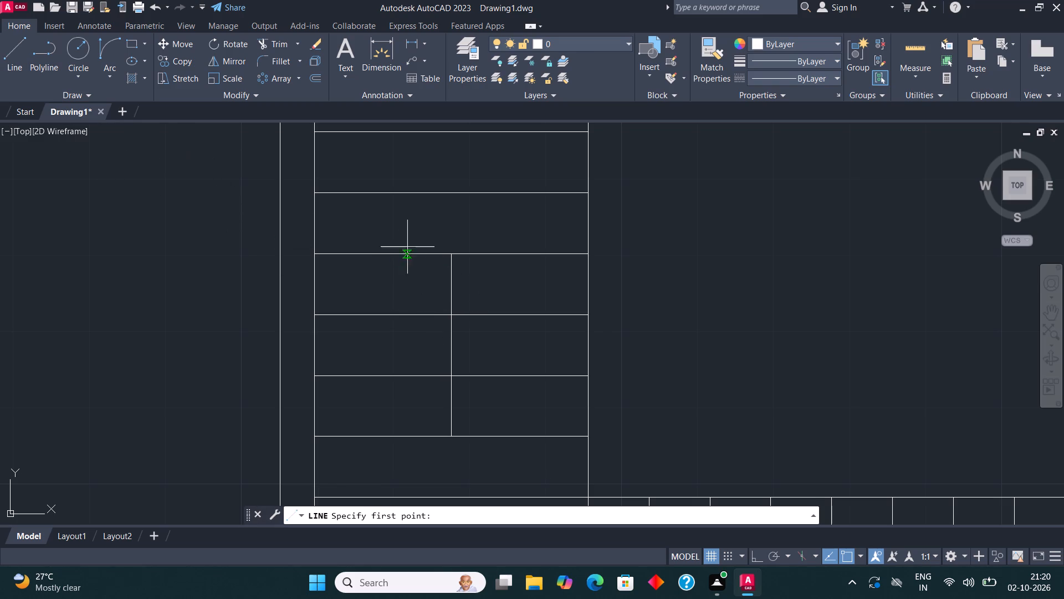
pyautogui.click(447, 255)
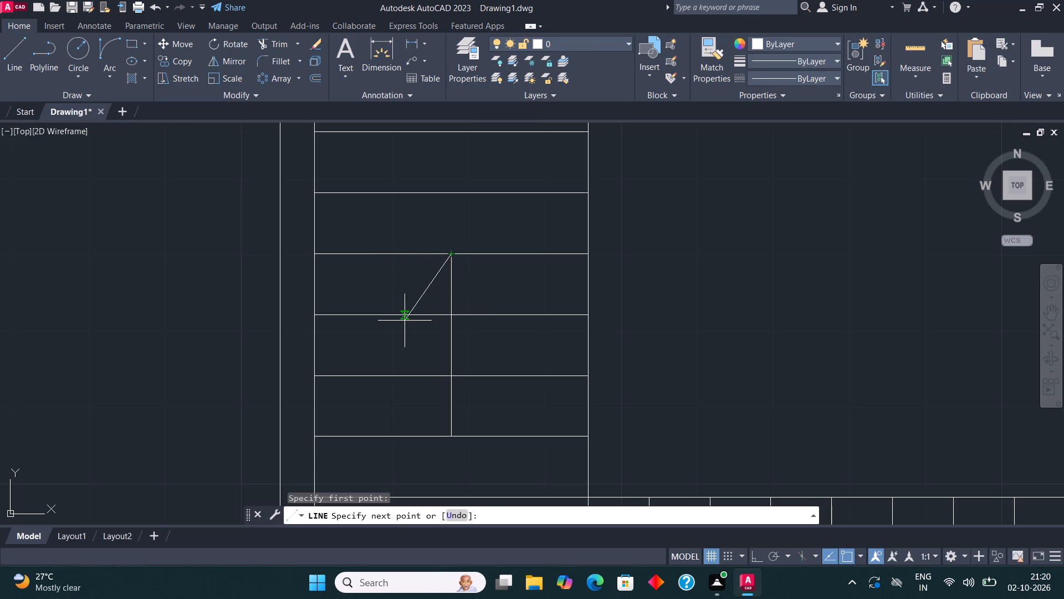
pyautogui.click(405, 312)
pyautogui.press('Escape')
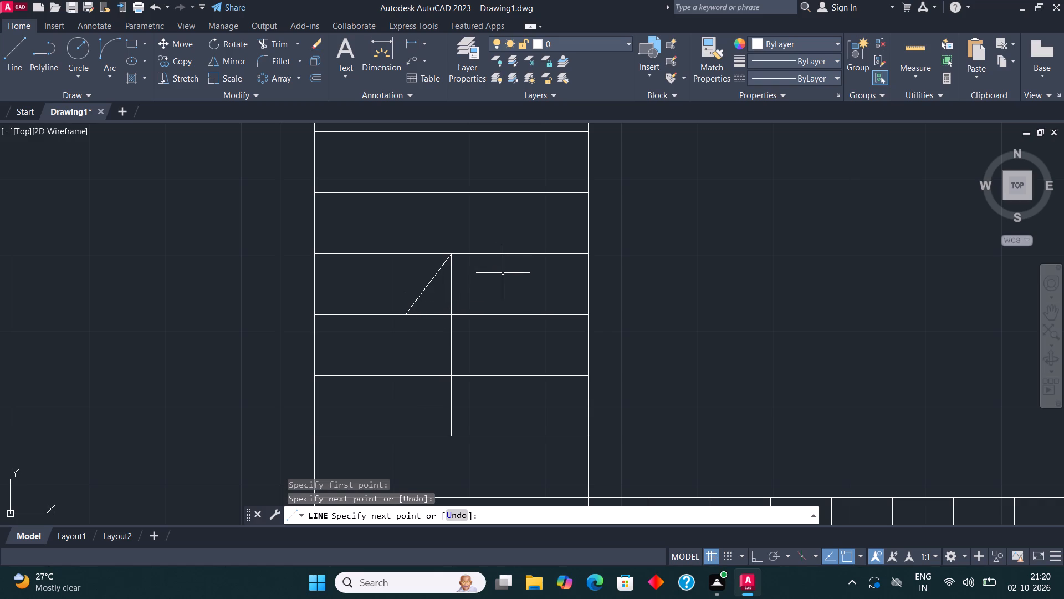
# Stretch the slanted line's lower end along the tread line closer to the direction line, narrowing the half arrowhead.
pyautogui.scroll(2, 448, 290)
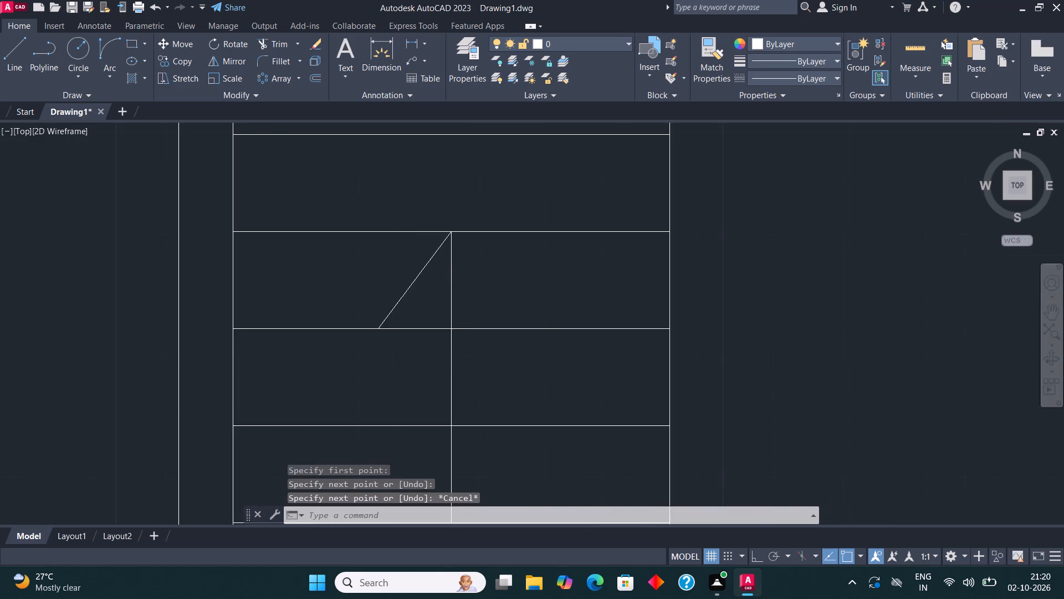
pyautogui.click(370, 300)
pyautogui.click(331, 353)
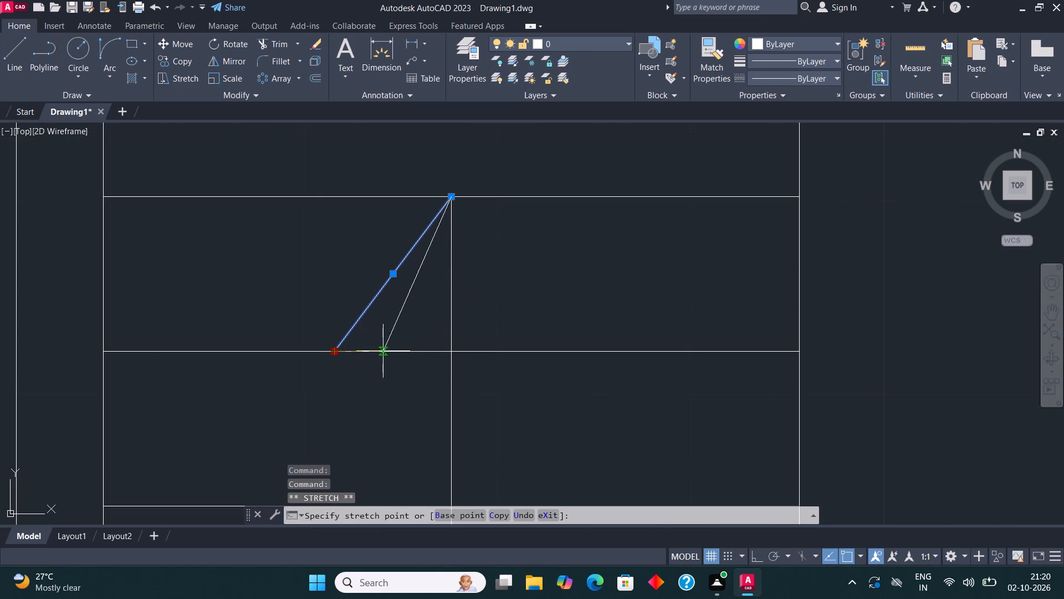
pyautogui.click(410, 353)
pyautogui.scroll(-1, 555, 273)
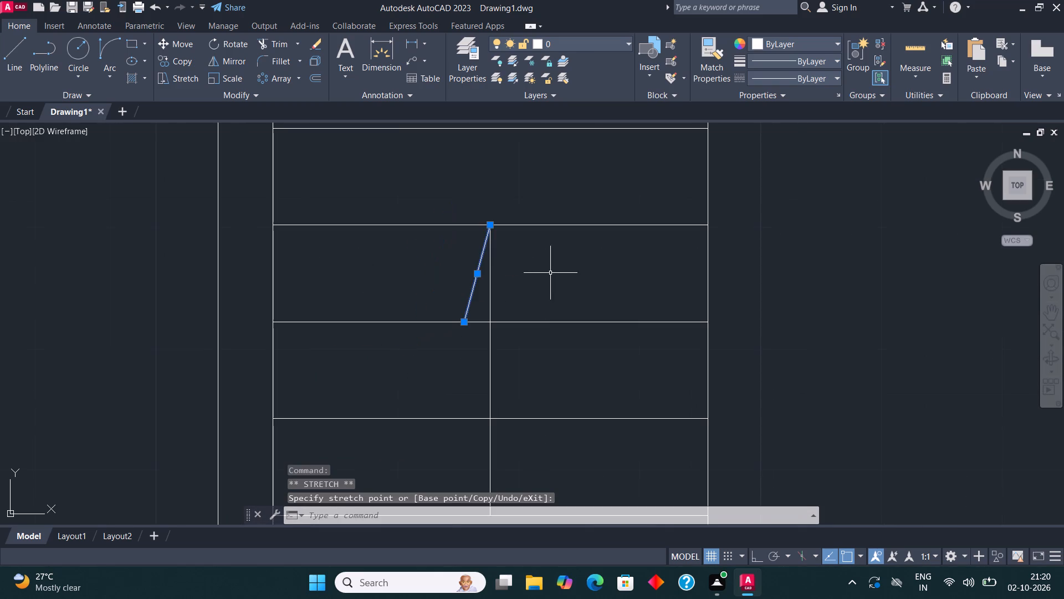
pyautogui.press('Escape')
# Mirror the slanted line about the left flight's vertical direction line, keeping the source, to complete the arrowhead.
pyautogui.click(476, 285)
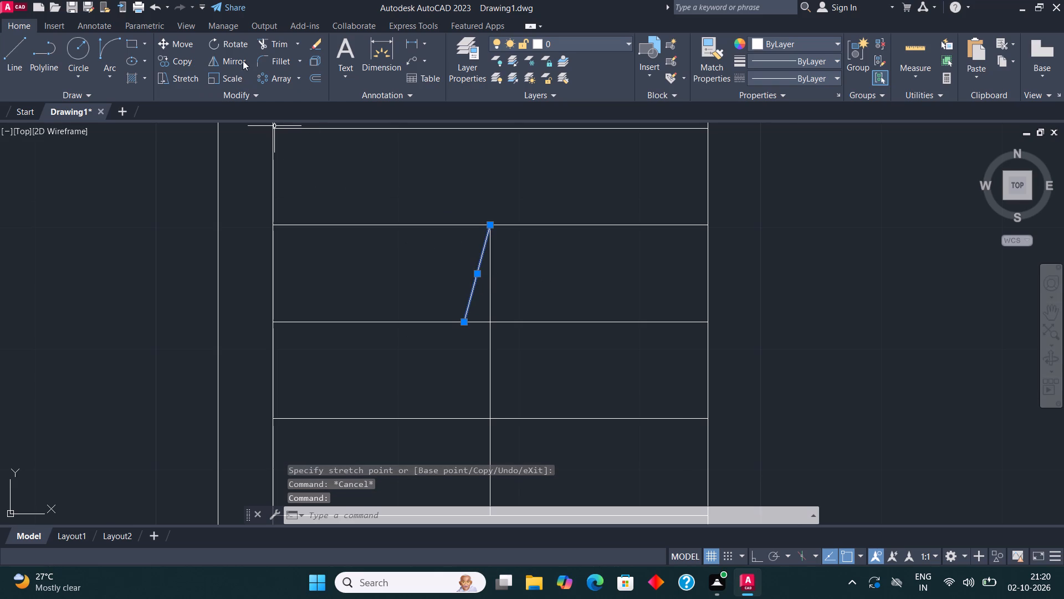
pyautogui.click(269, 58)
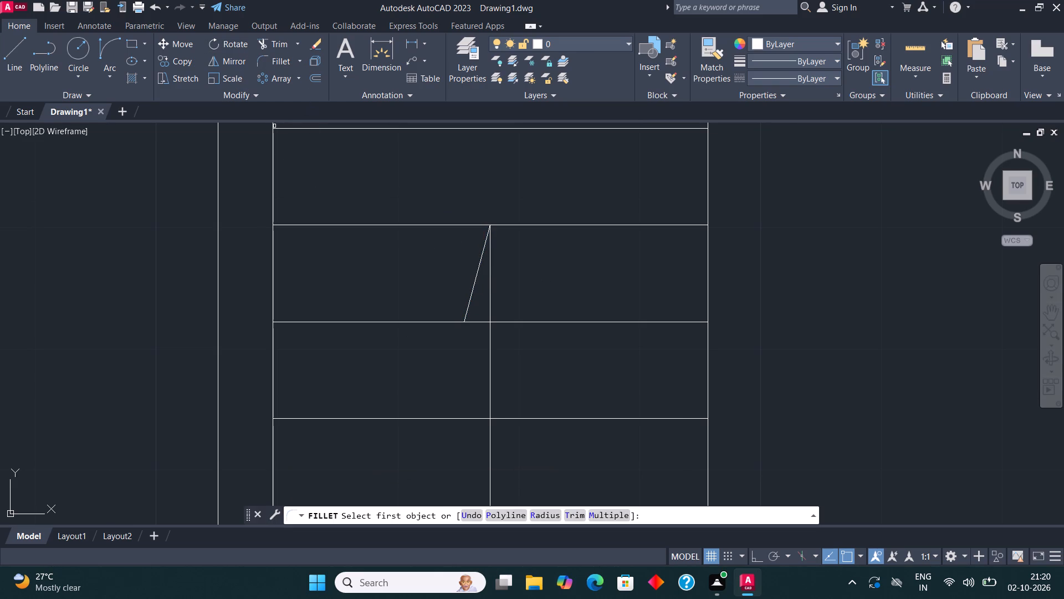
pyautogui.press('Escape')
pyautogui.click(466, 301)
pyautogui.click(472, 309)
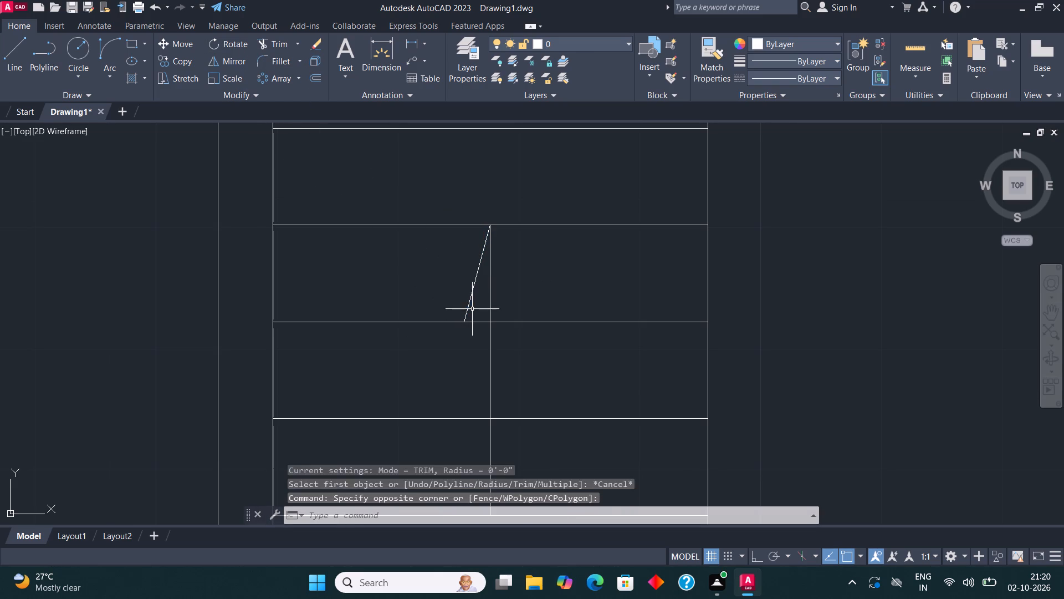
pyautogui.click(469, 303)
pyautogui.click(231, 59)
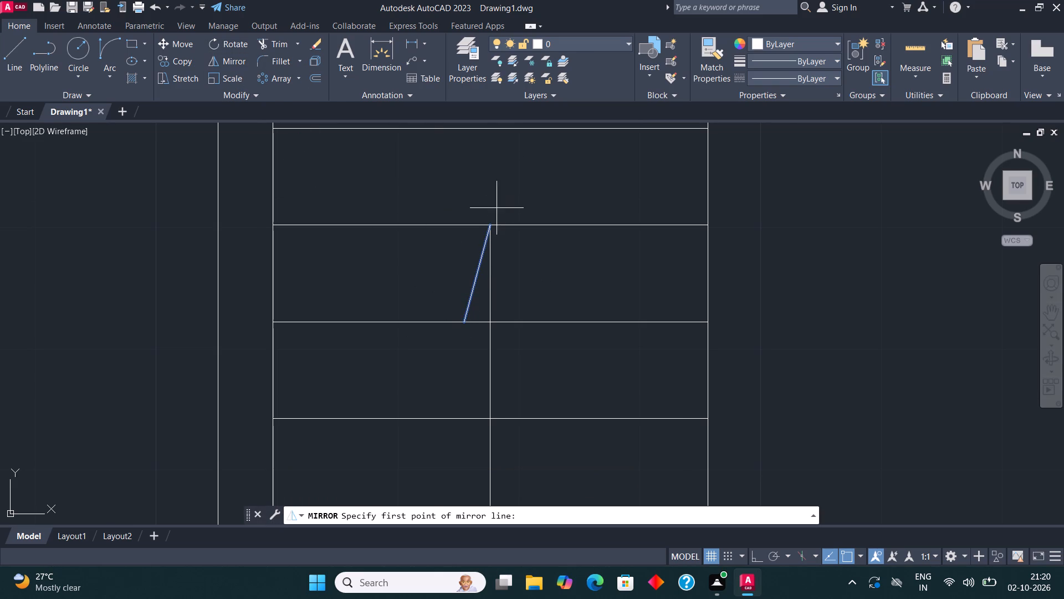
pyautogui.click(492, 221)
pyautogui.press('F8')
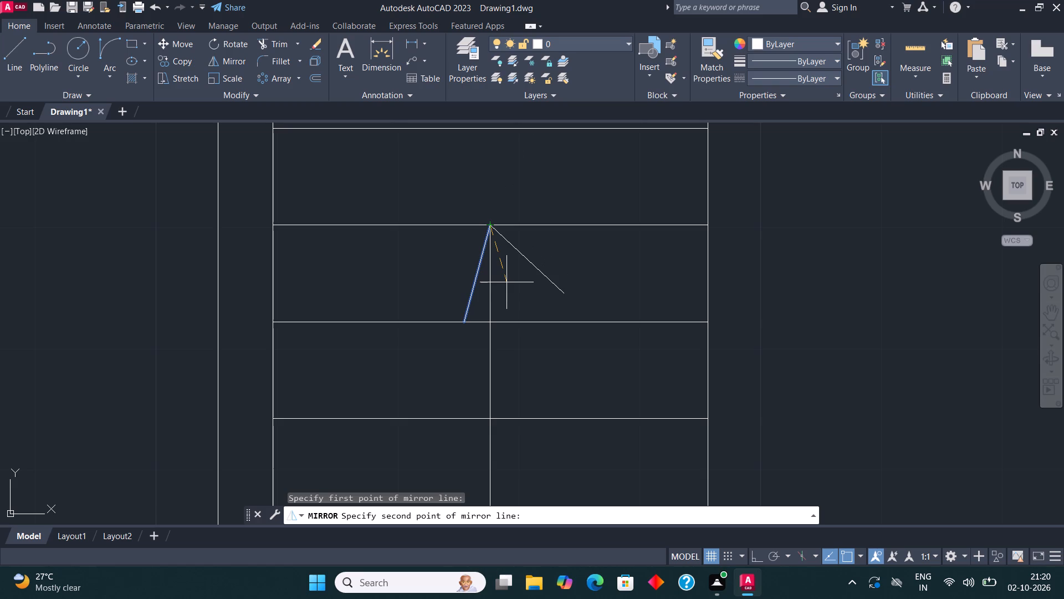
pyautogui.click(504, 293)
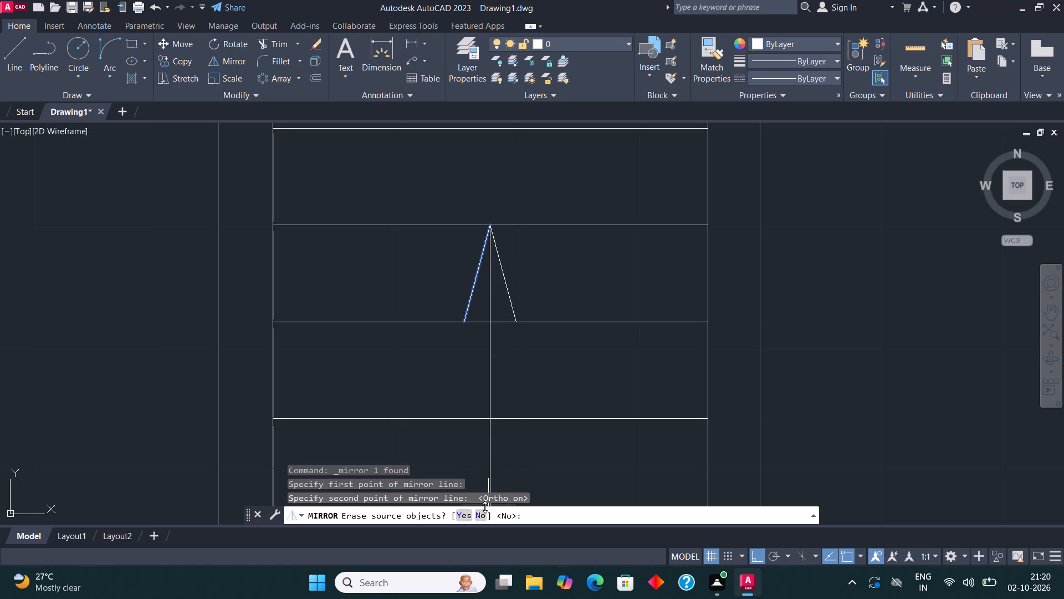
pyautogui.click(482, 516)
# Copy the two arrowhead lines about 4'-4" horizontally left into the empty room beside the stair.
pyautogui.scroll(-3, 490, 333)
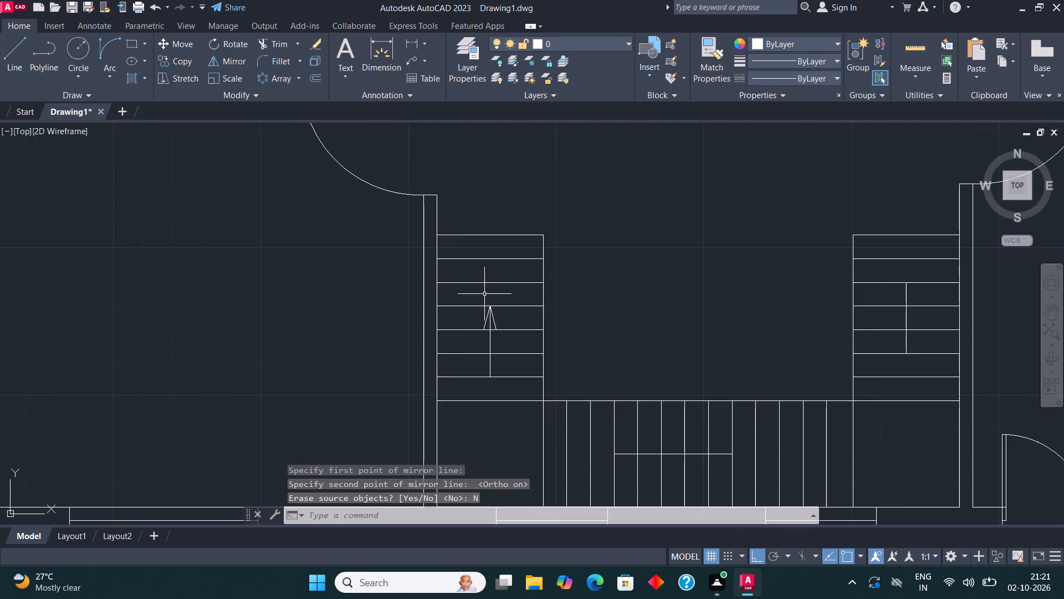
pyautogui.moveTo(584, 352); pyautogui.dragTo(567, 305, button='middle')
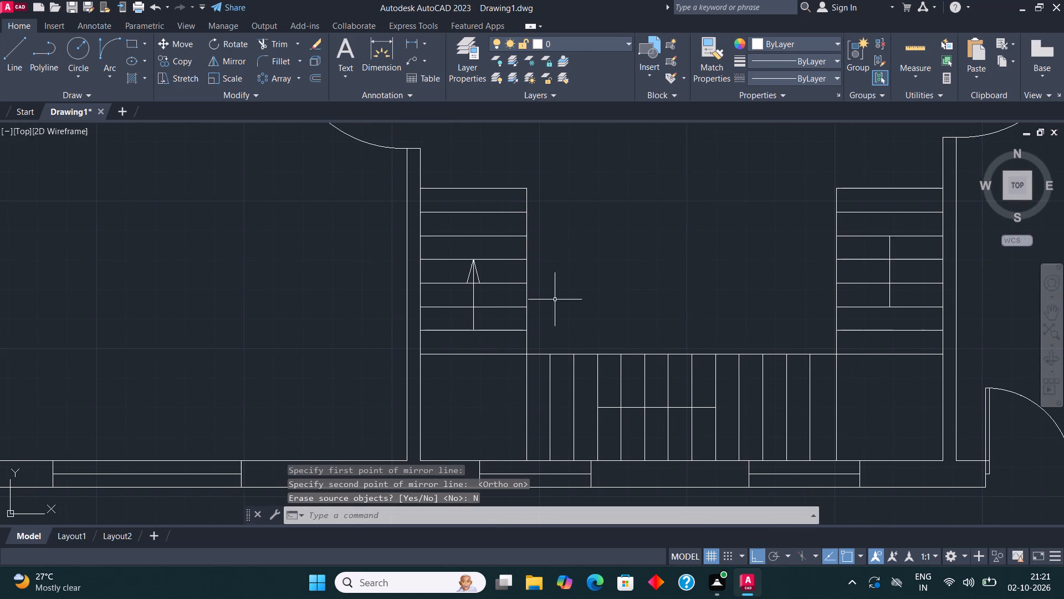
pyautogui.scroll(3, 487, 284)
pyautogui.moveTo(444, 258); pyautogui.dragTo(502, 302, button='middle')
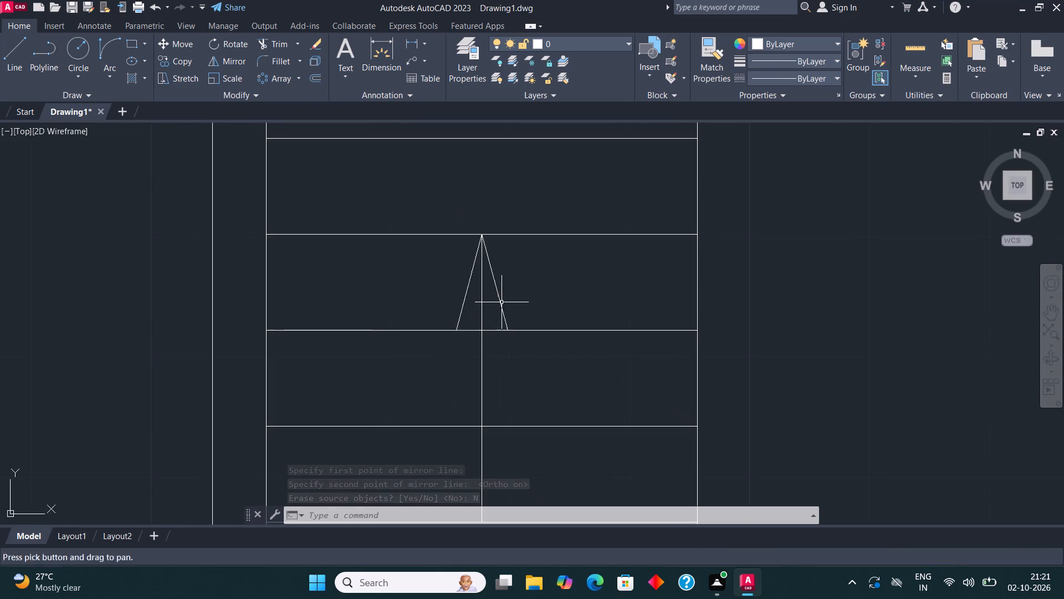
pyautogui.click(498, 293)
pyautogui.click(467, 283)
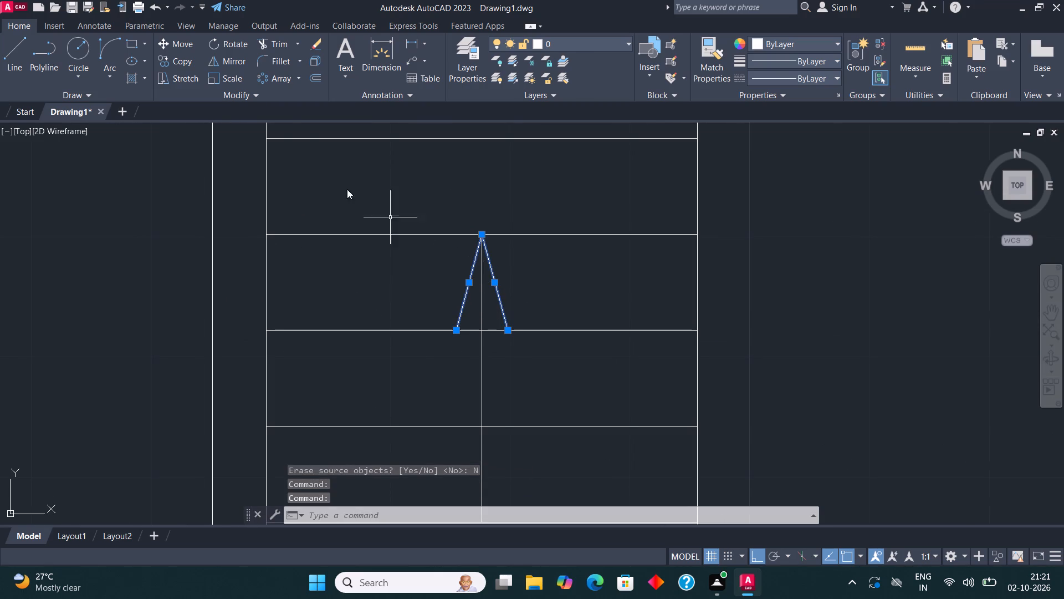
pyautogui.click(178, 59)
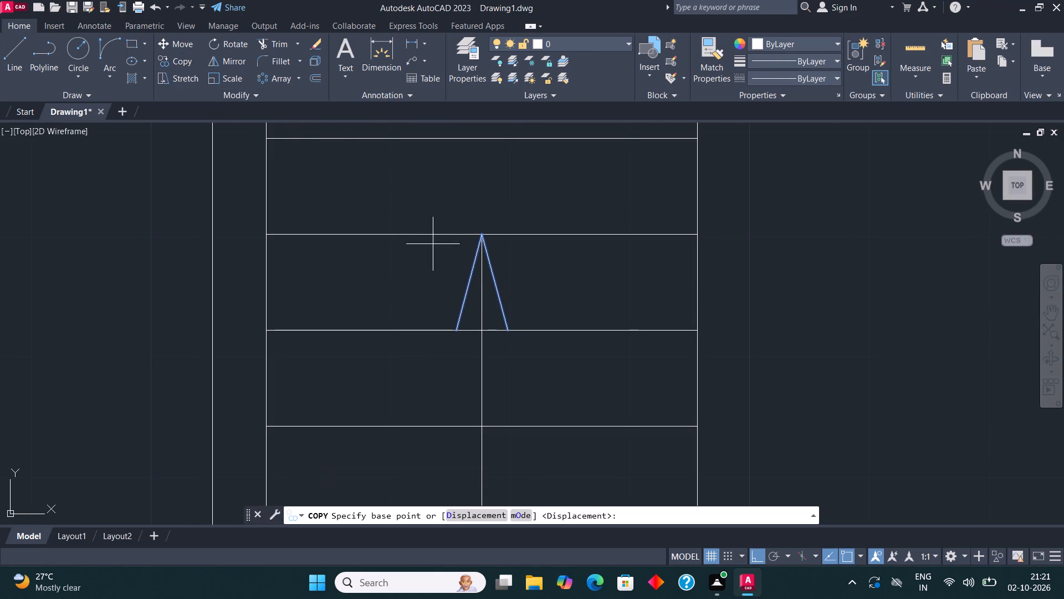
pyautogui.click(460, 268)
pyautogui.scroll(-2, 611, 255)
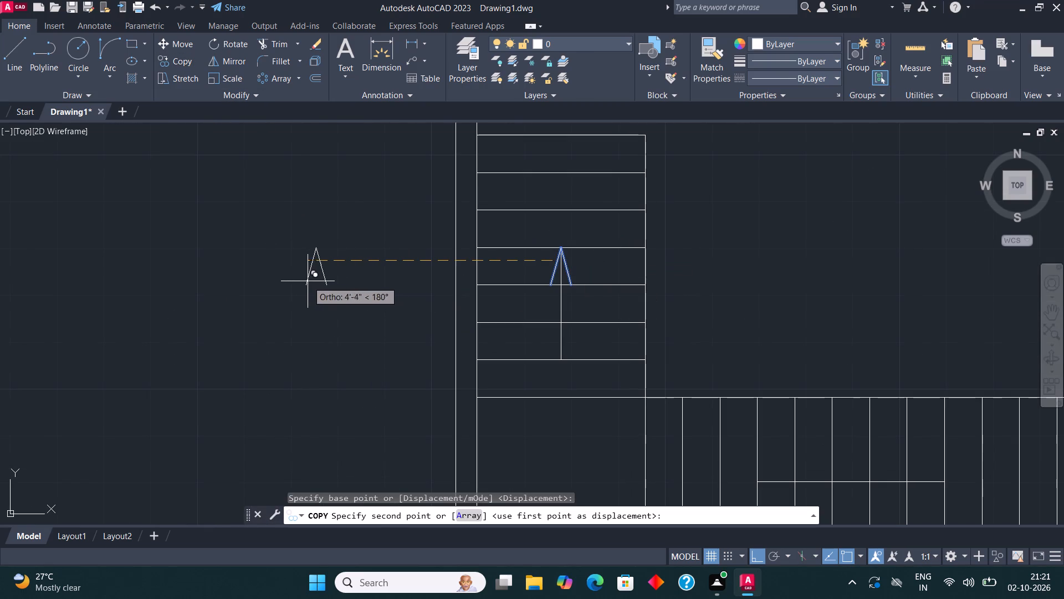
pyautogui.click(304, 280)
pyautogui.press('Escape')
# Rotate the copied arrowhead 180° so that it points down.
pyautogui.moveTo(321, 298); pyautogui.dragTo(350, 313, button='middle')
pyautogui.moveTo(357, 328); pyautogui.dragTo(354, 324)
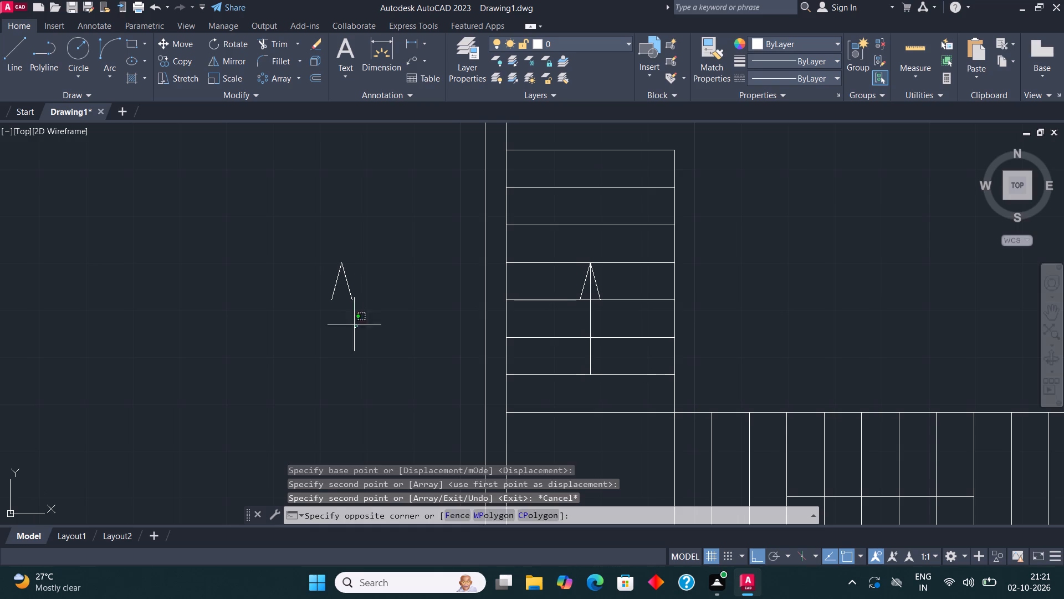
pyautogui.moveTo(354, 324); pyautogui.dragTo(354, 316)
pyautogui.click(320, 228)
pyautogui.click(233, 41)
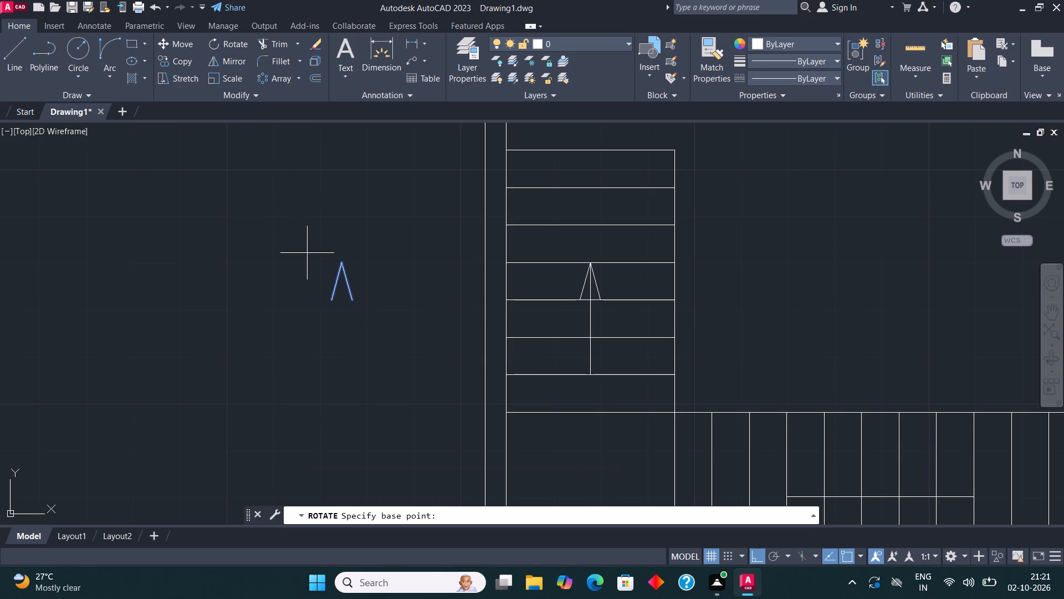
pyautogui.click(306, 266)
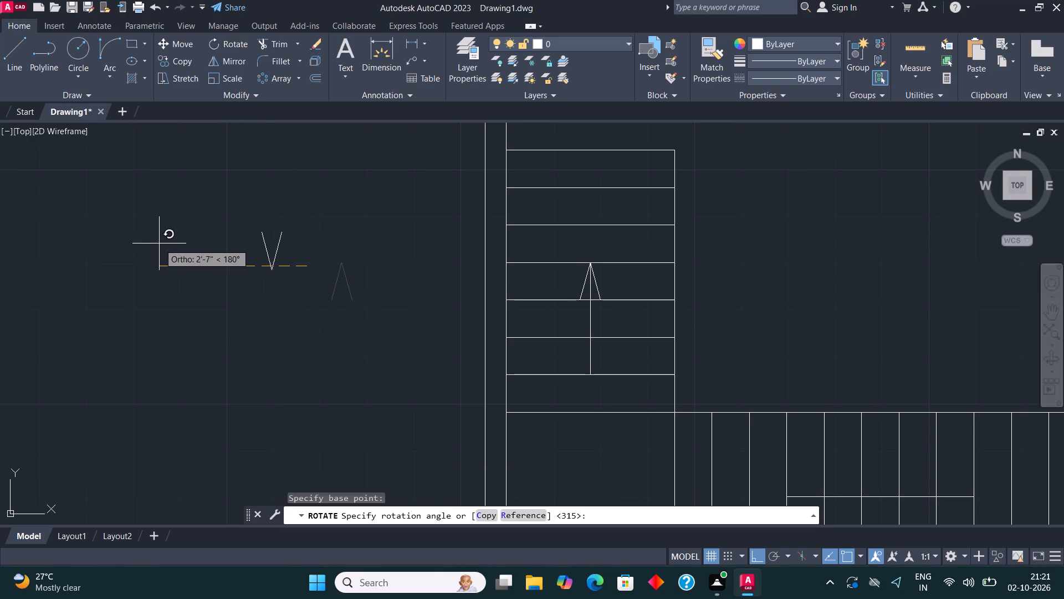
pyautogui.click(162, 271)
# Copy the downward-pointing arrowhead straight down to a spot below it in the empty room beside the stair.
pyautogui.click(282, 277)
pyautogui.click(265, 250)
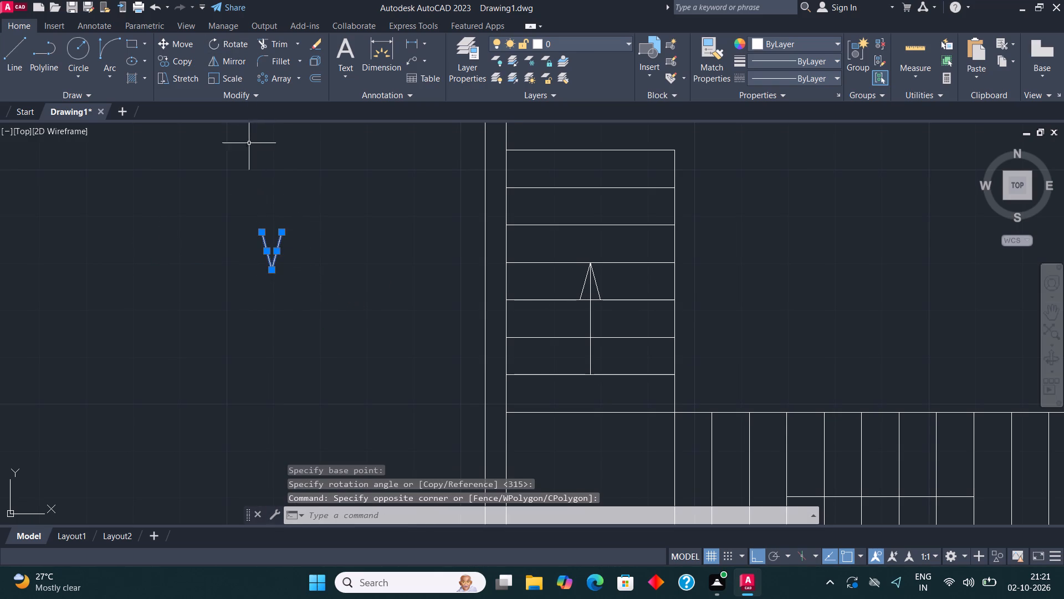
pyautogui.click(181, 59)
pyautogui.click(285, 253)
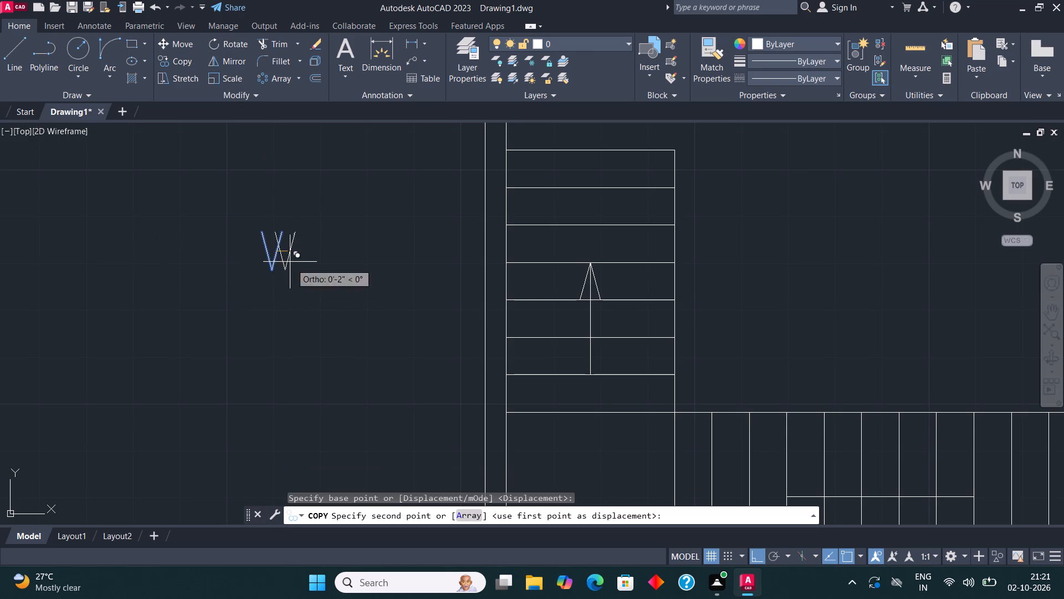
pyautogui.click(333, 365)
pyautogui.press('Escape')
# Rotate the lower arrowhead copy 90° so that it points right.
pyautogui.moveTo(290, 389); pyautogui.dragTo(290, 388)
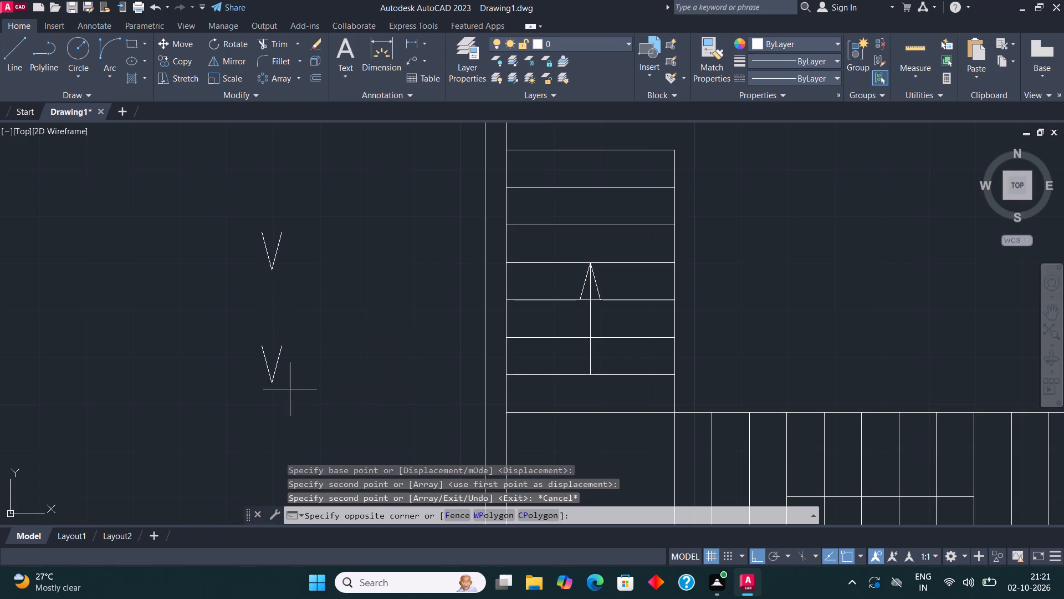
pyautogui.moveTo(290, 388); pyautogui.dragTo(287, 383)
pyautogui.click(233, 334)
pyautogui.click(220, 46)
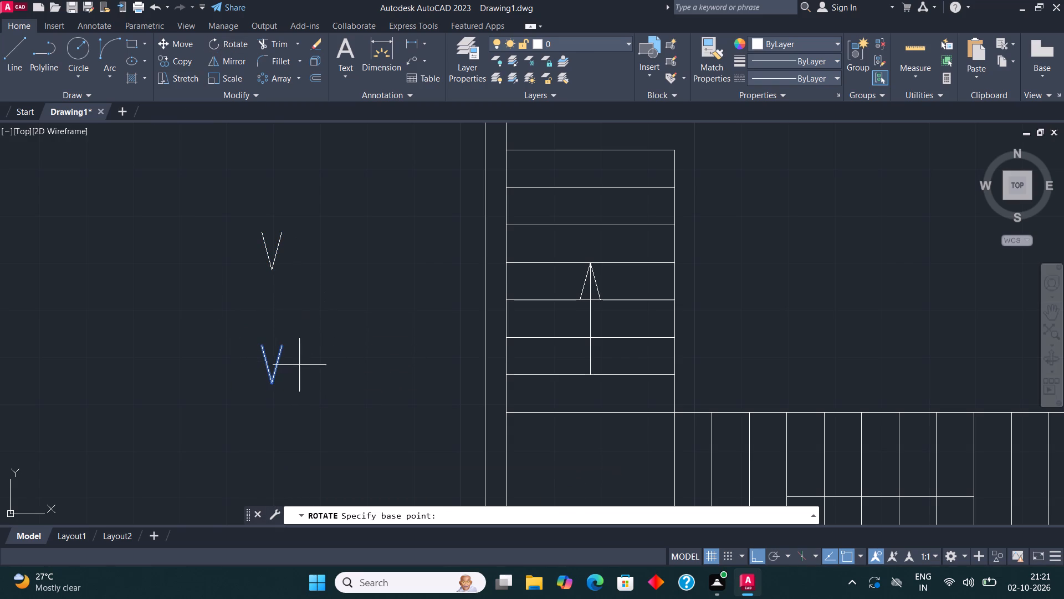
pyautogui.click(299, 365)
pyautogui.click(290, 336)
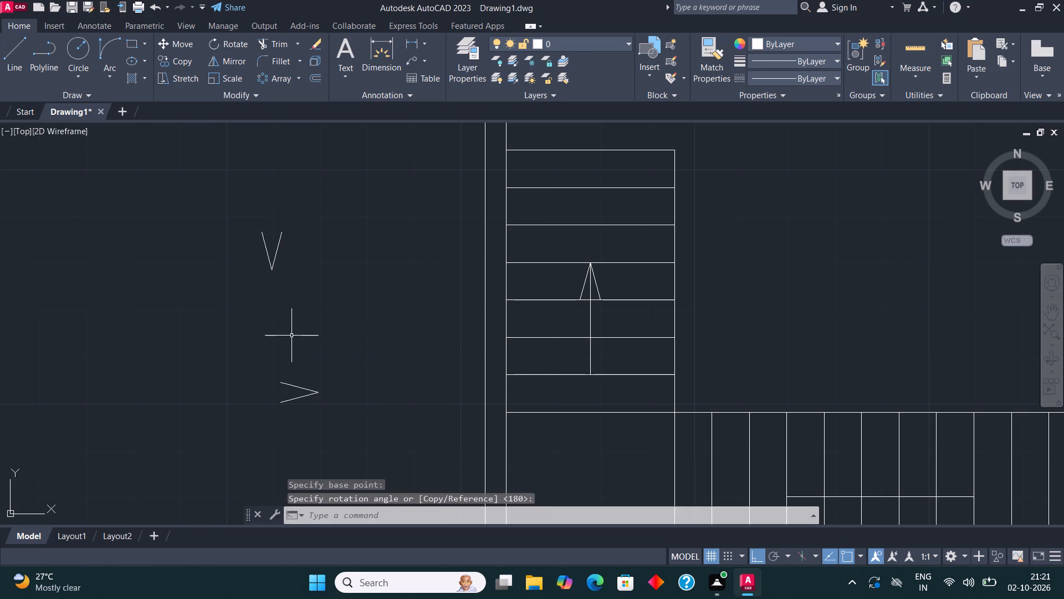
# Rotate the right-pointing arrowhead 180° so that it points left.
pyautogui.click(313, 427)
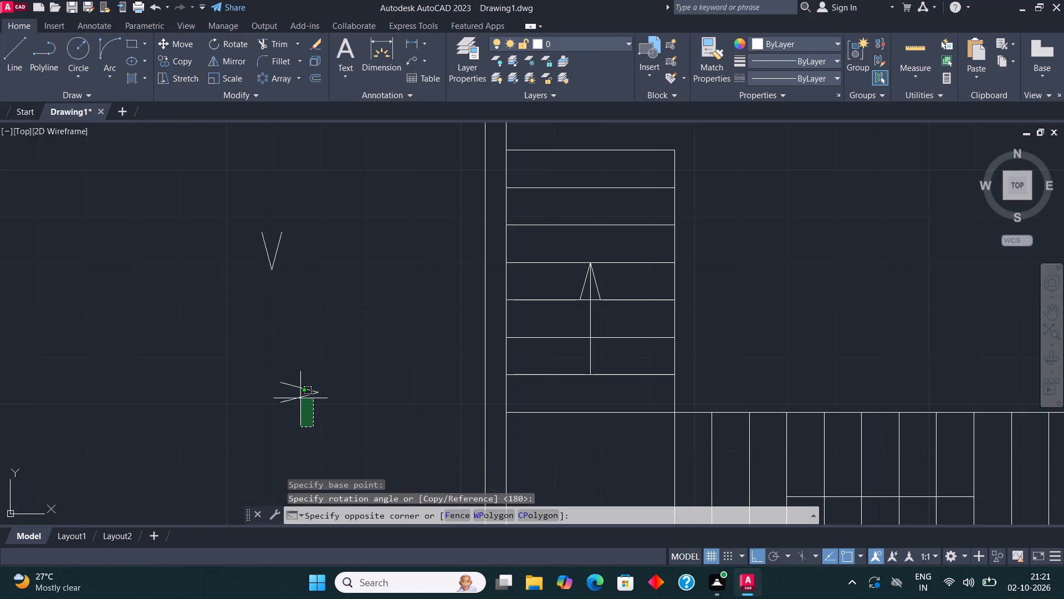
pyautogui.click(288, 377)
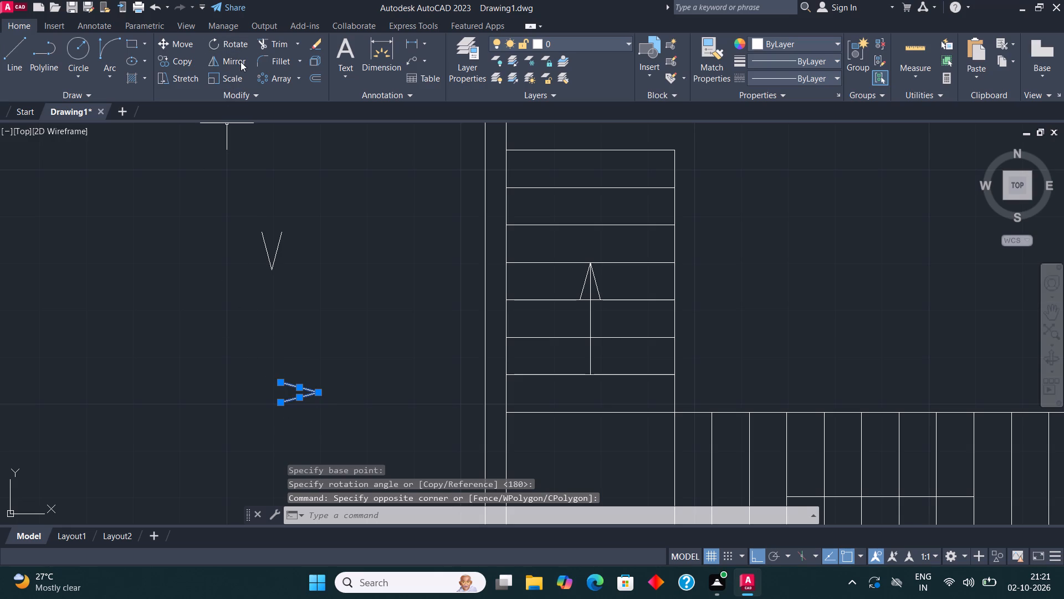
pyautogui.click(243, 44)
pyautogui.click(357, 374)
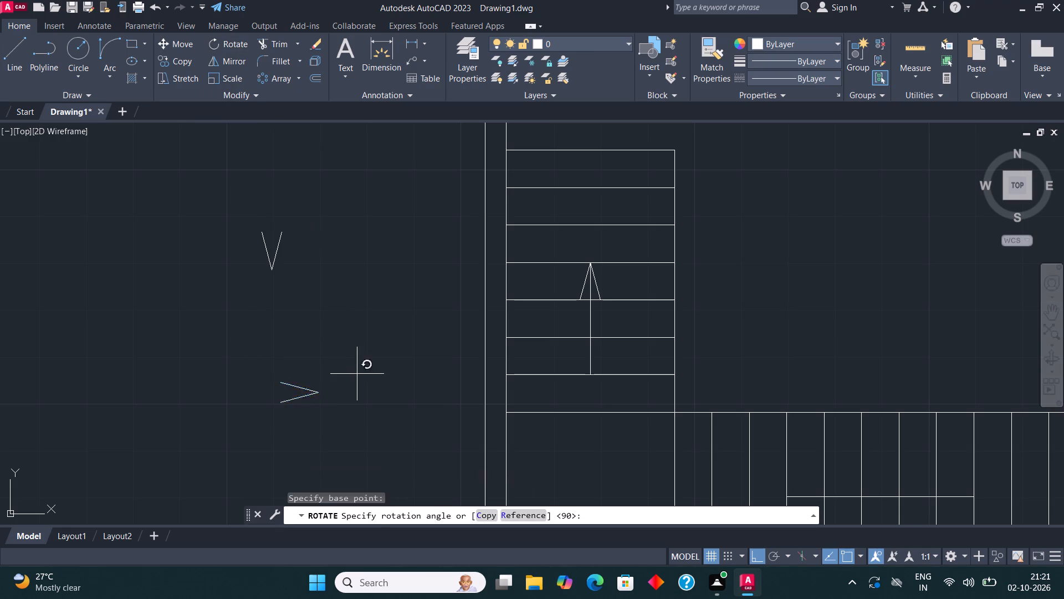
pyautogui.click(240, 349)
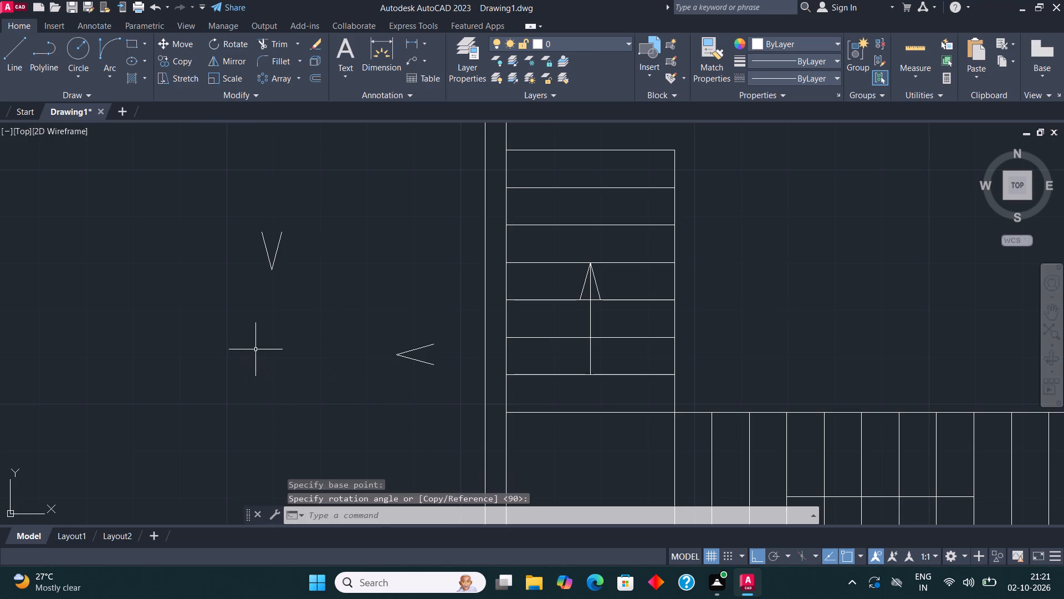
# With Ortho off, copy the left-pointing arrowhead onto the left end of the middle flight's horizontal direction line, its open ends on the tread line.
pyautogui.click(406, 373)
pyautogui.click(386, 341)
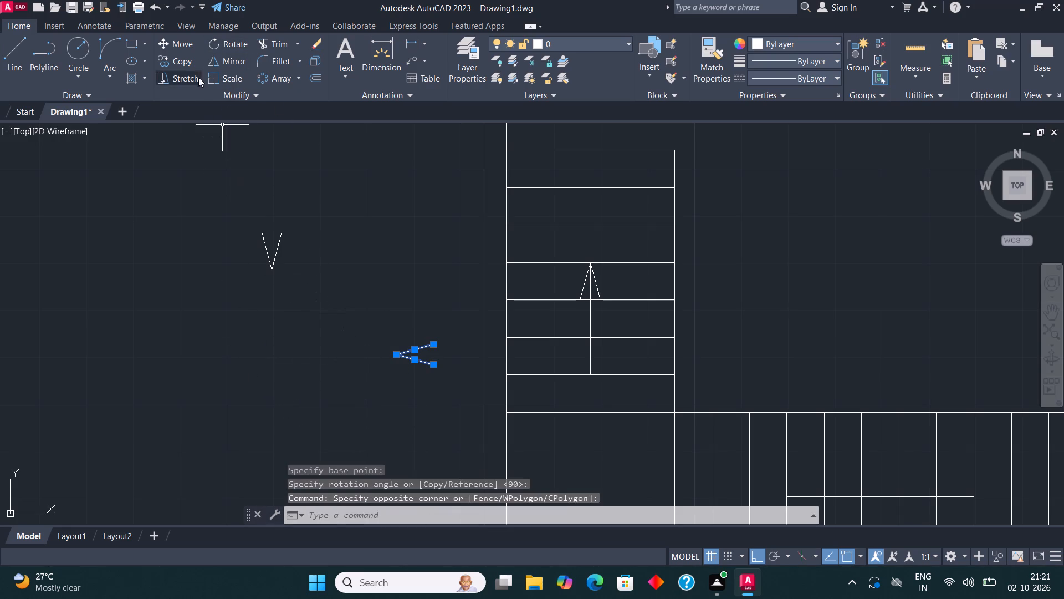
pyautogui.click(190, 60)
pyautogui.click(432, 368)
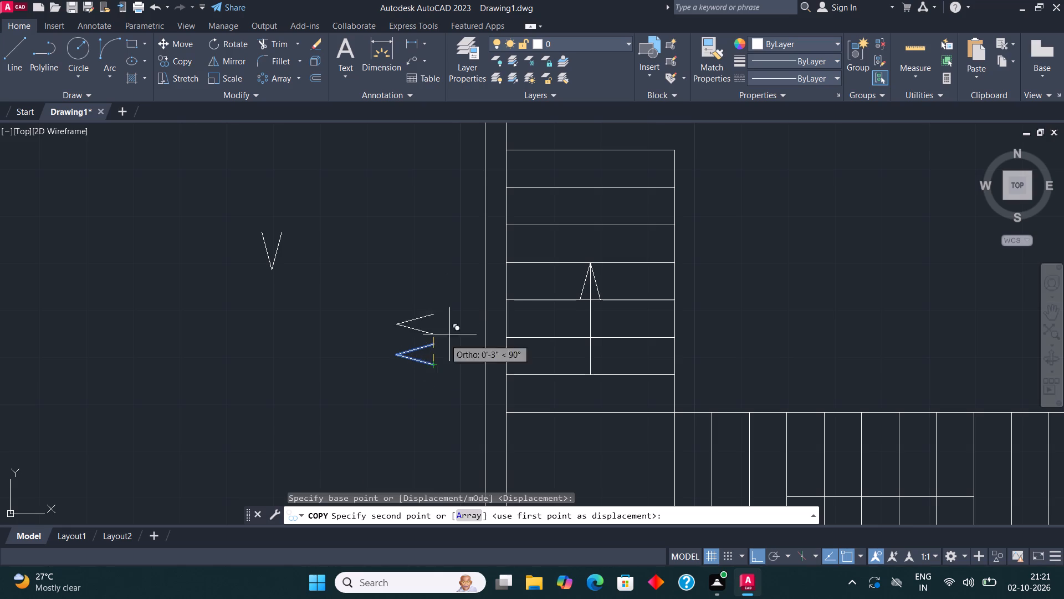
pyautogui.scroll(-1, 467, 329)
pyautogui.press('F8')
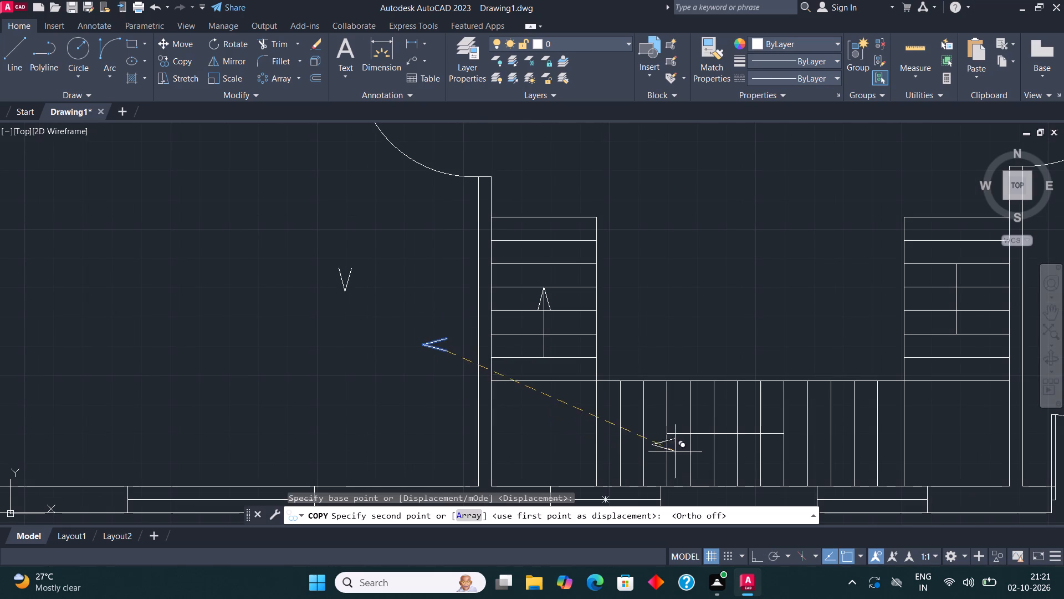
pyautogui.scroll(3, 675, 451)
pyautogui.scroll(2, 719, 409)
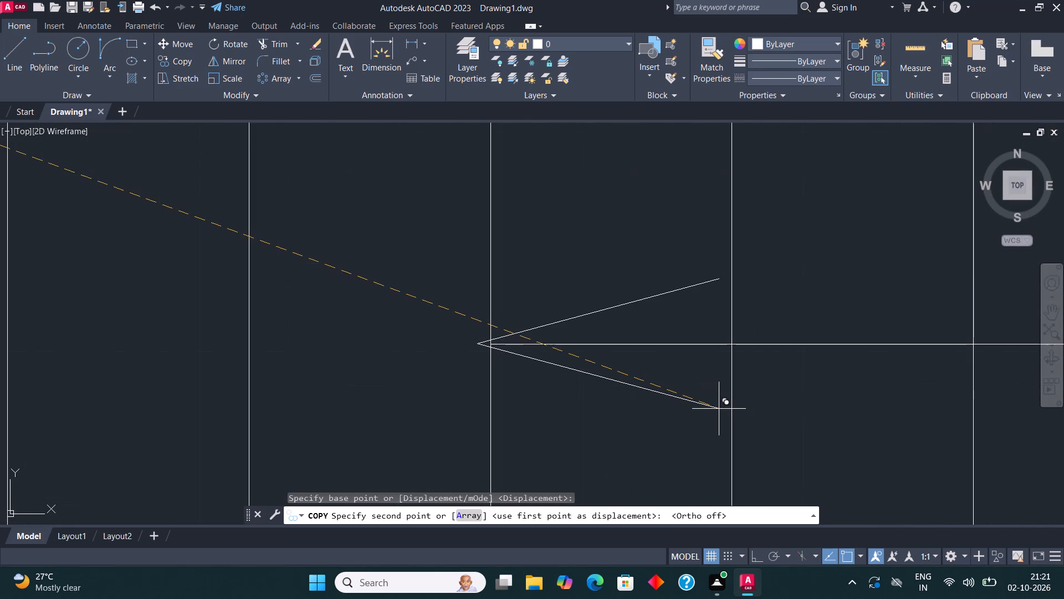
pyautogui.click(732, 408)
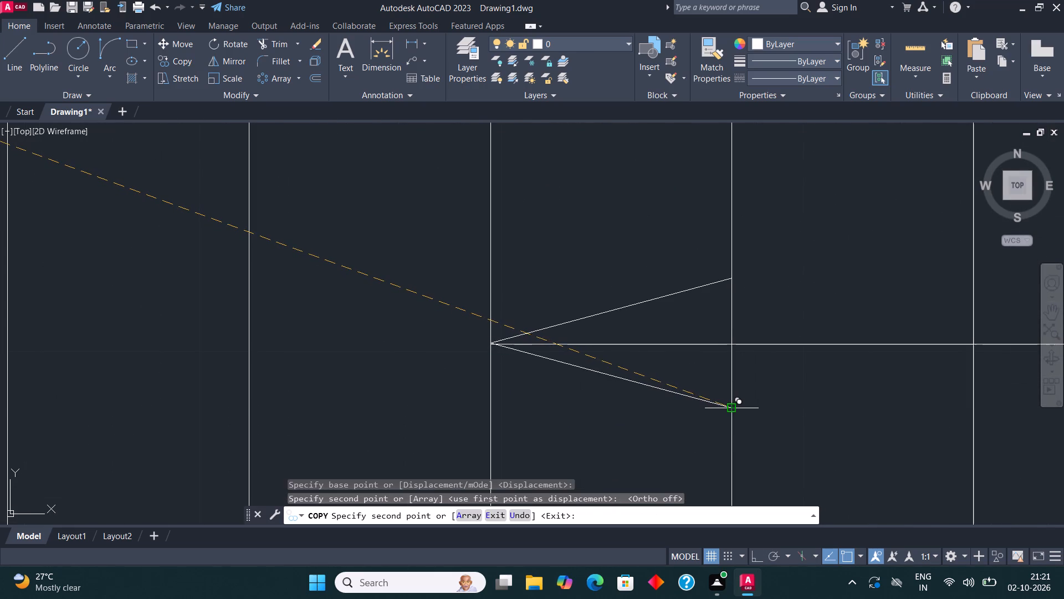
pyautogui.press('Escape')
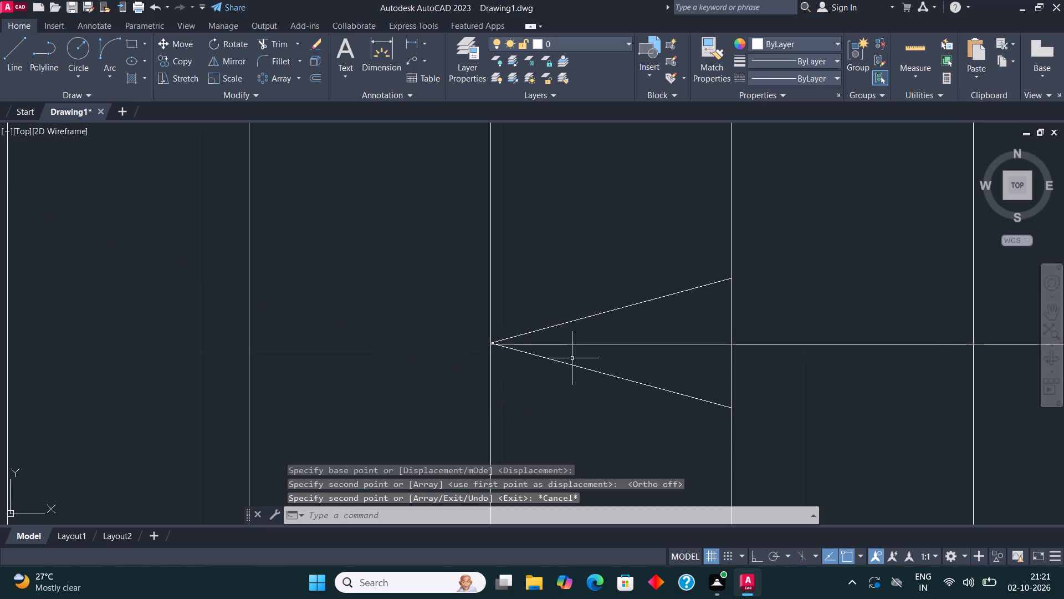
# Move the middle flight's two arrowhead lines slightly down so their tip meets the left endpoint of the direction line.
pyautogui.scroll(3, 572, 358)
pyautogui.moveTo(553, 266); pyautogui.dragTo(553, 237)
pyautogui.click(526, 187)
pyautogui.moveTo(497, 402); pyautogui.dragTo(497, 370)
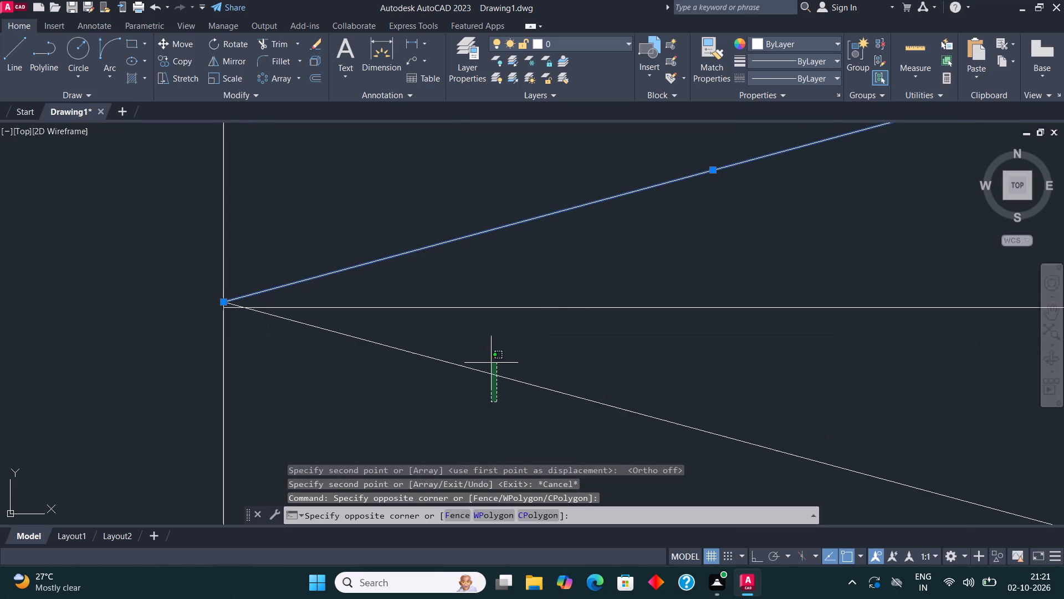
pyautogui.click(477, 359)
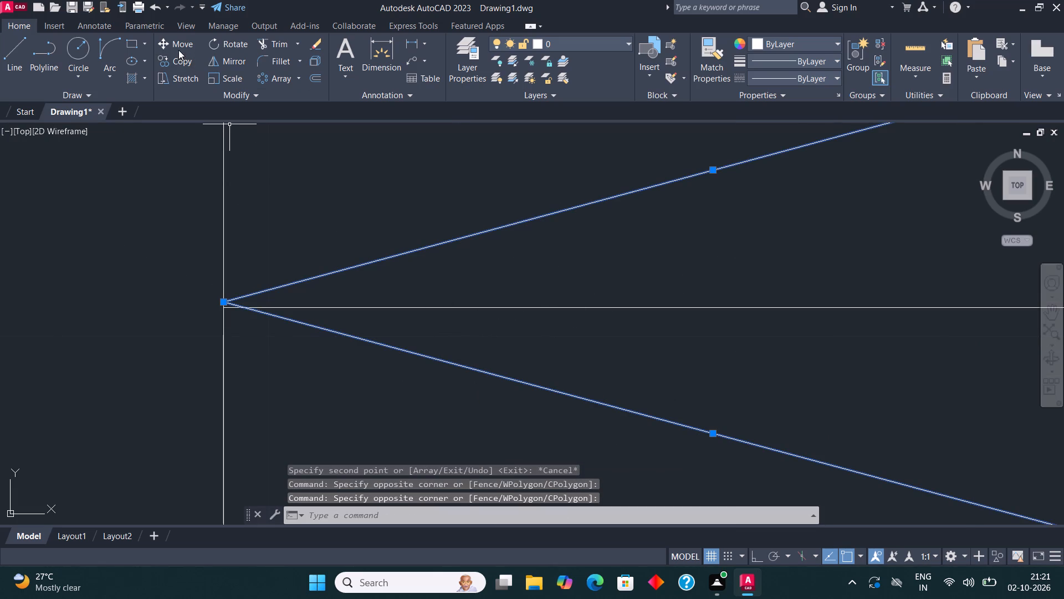
pyautogui.click(177, 40)
pyautogui.scroll(2, 217, 293)
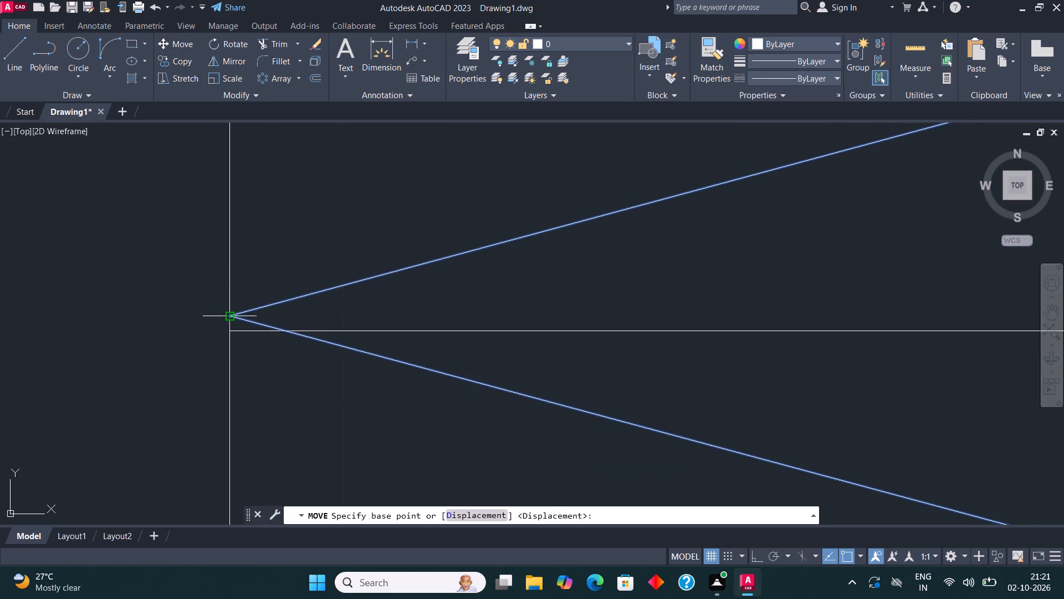
pyautogui.click(234, 312)
pyautogui.click(228, 328)
# Move the downward-pointing arrowhead from the empty room by its tip onto the lower endpoint of the right flight's direction line.
pyautogui.scroll(-4, 378, 356)
pyautogui.scroll(-5, 494, 328)
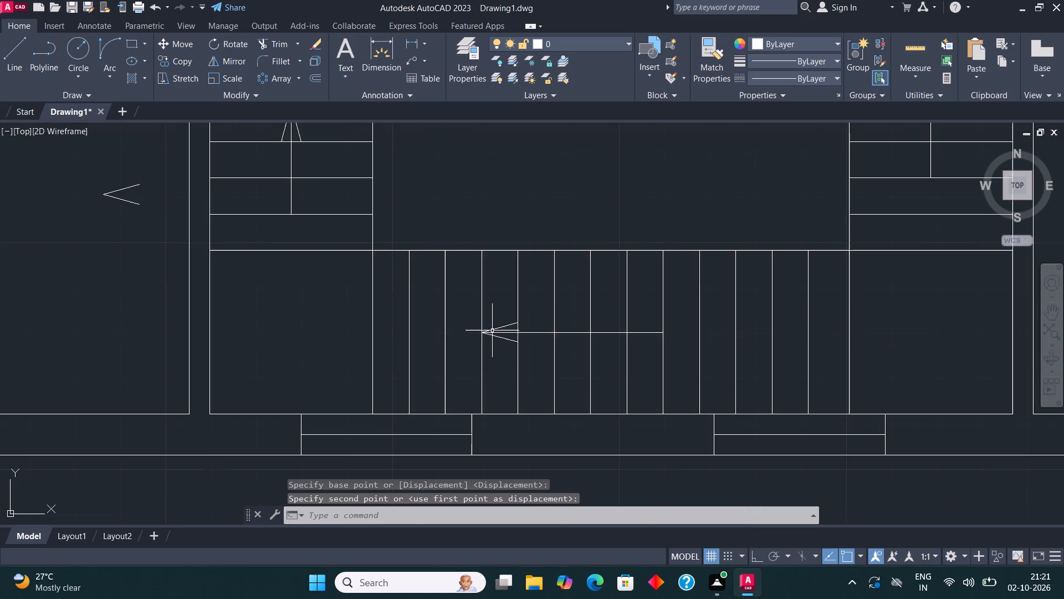
pyautogui.scroll(-1, 500, 382)
pyautogui.click(214, 227)
pyautogui.click(154, 181)
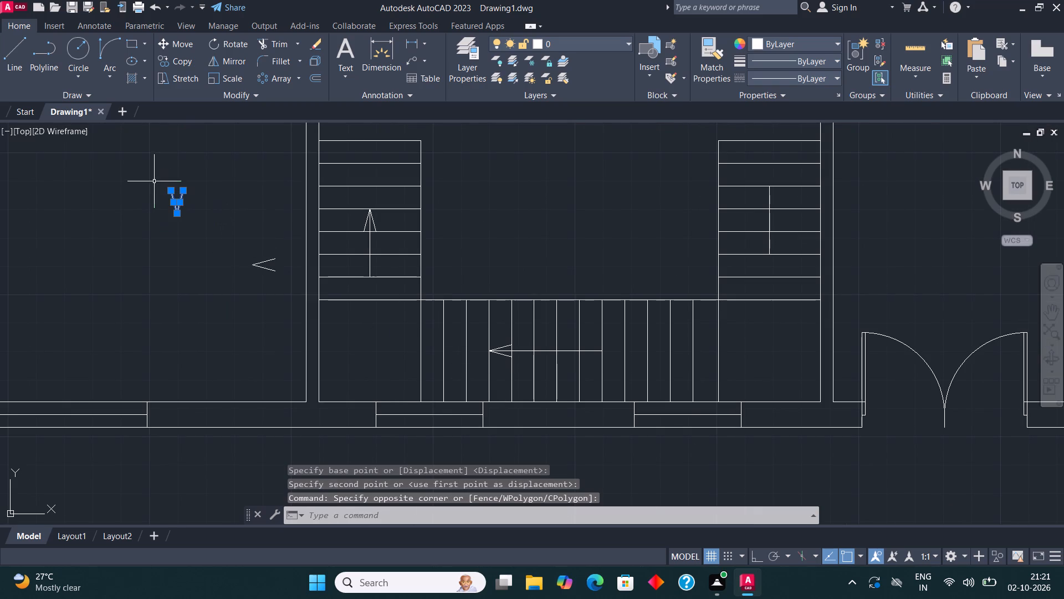
pyautogui.click(182, 44)
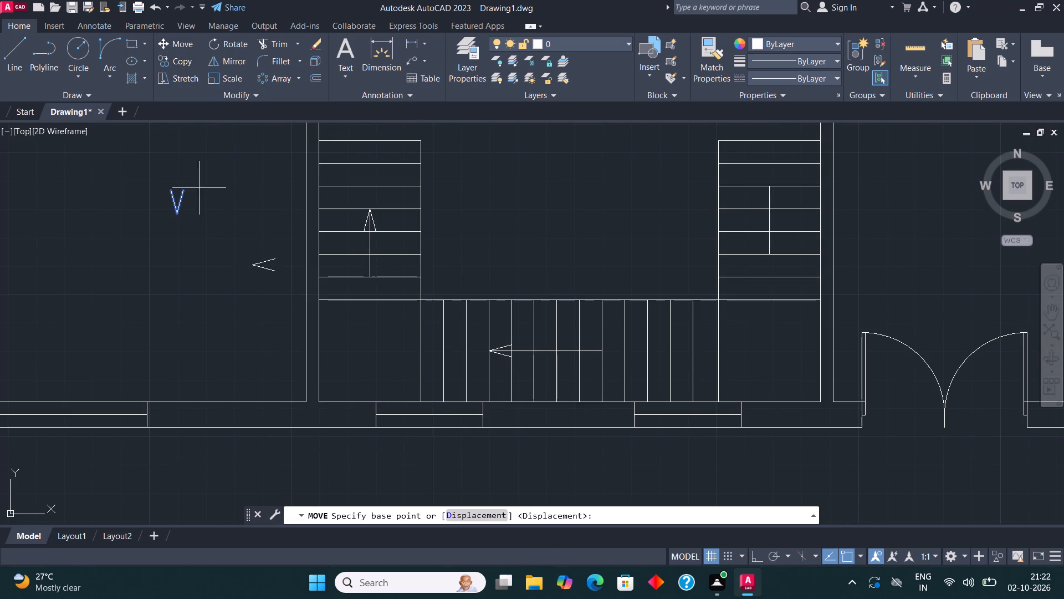
pyautogui.click(173, 210)
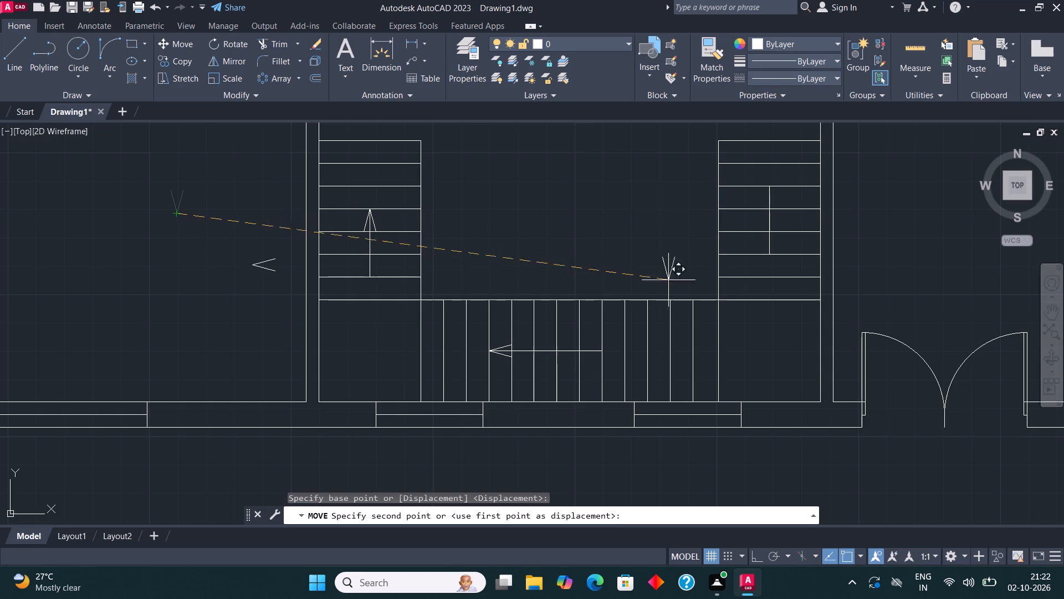
pyautogui.scroll(3, 772, 257)
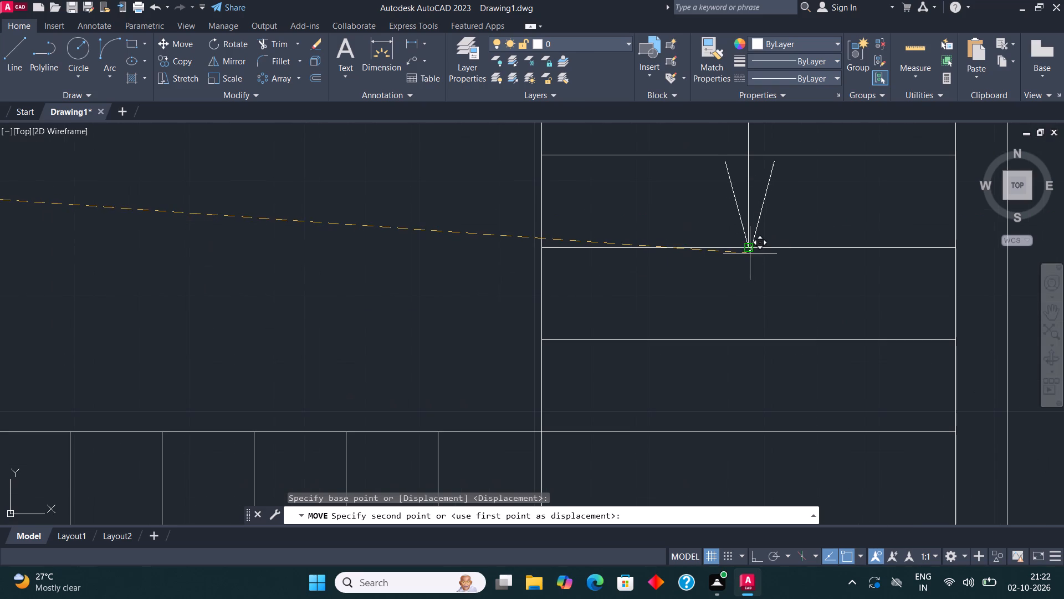
pyautogui.click(750, 253)
pyautogui.press('Escape')
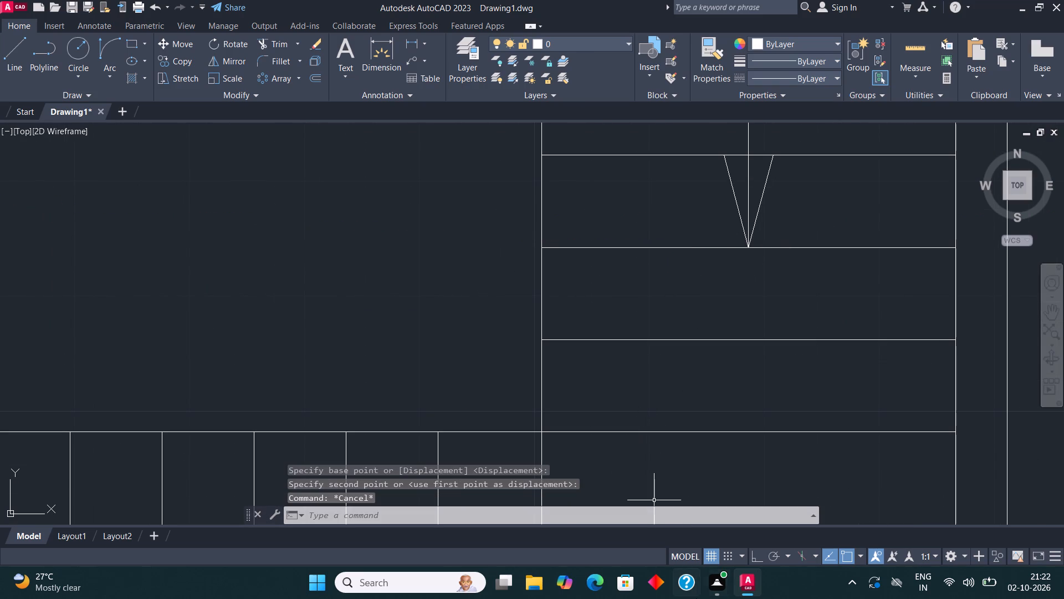
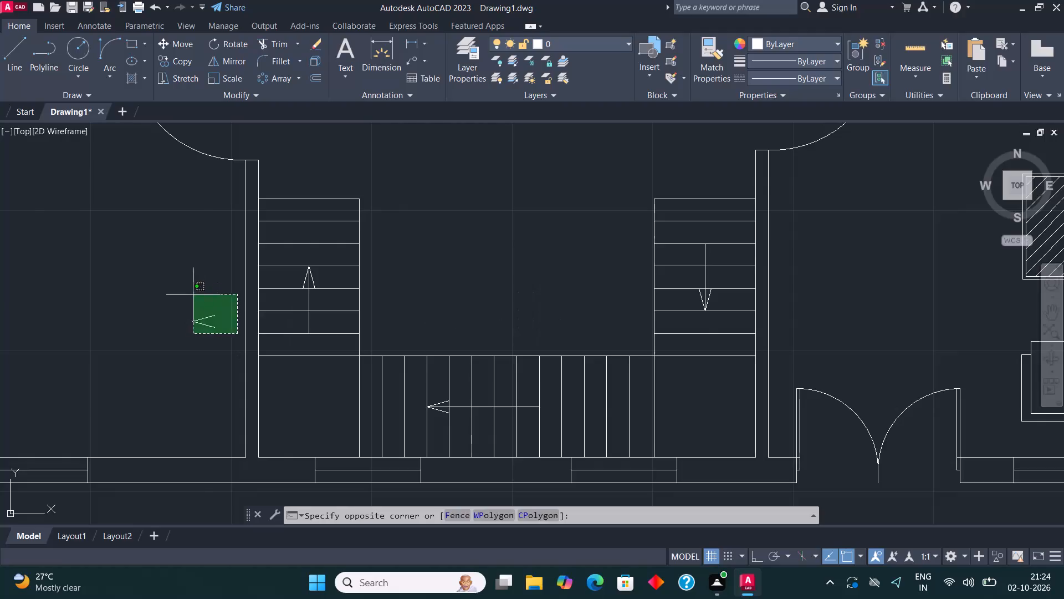
# Delete the leftover left-pointing arrowhead from the empty room beside the left flight.
pyautogui.click(191, 292)
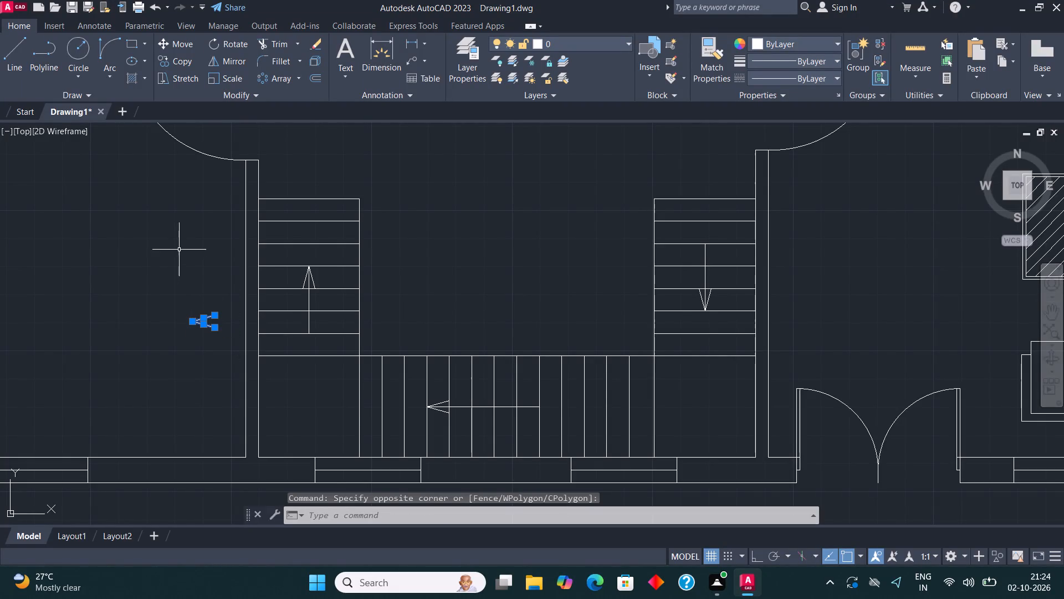
pyautogui.press('BackSpace')
pyautogui.press('Delete')
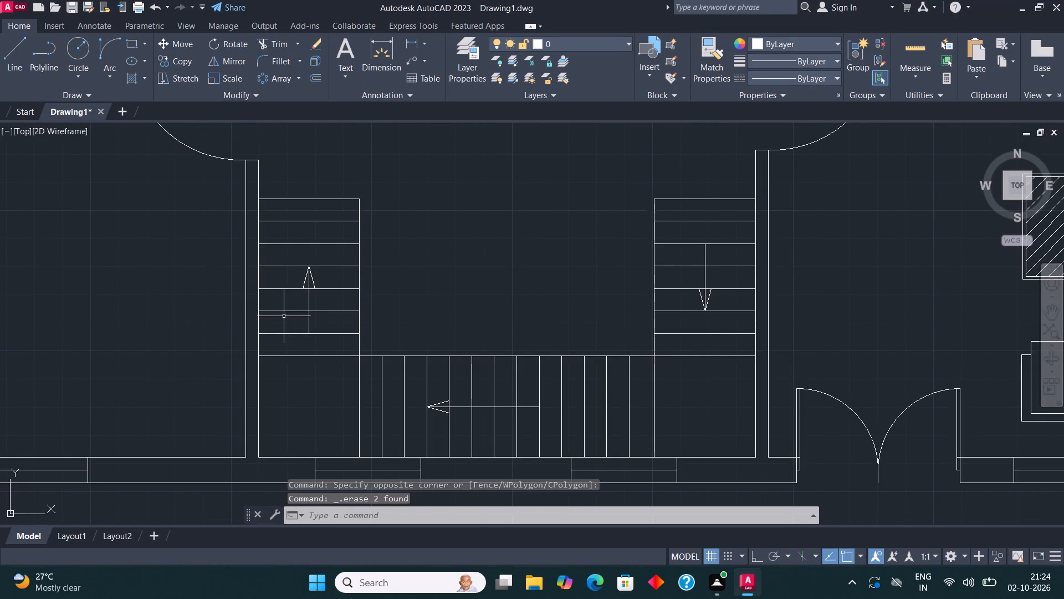
# Start a solid hatch and fill both halves of the left flight's upward arrowhead.
pyautogui.press('h')
pyautogui.press('Return')
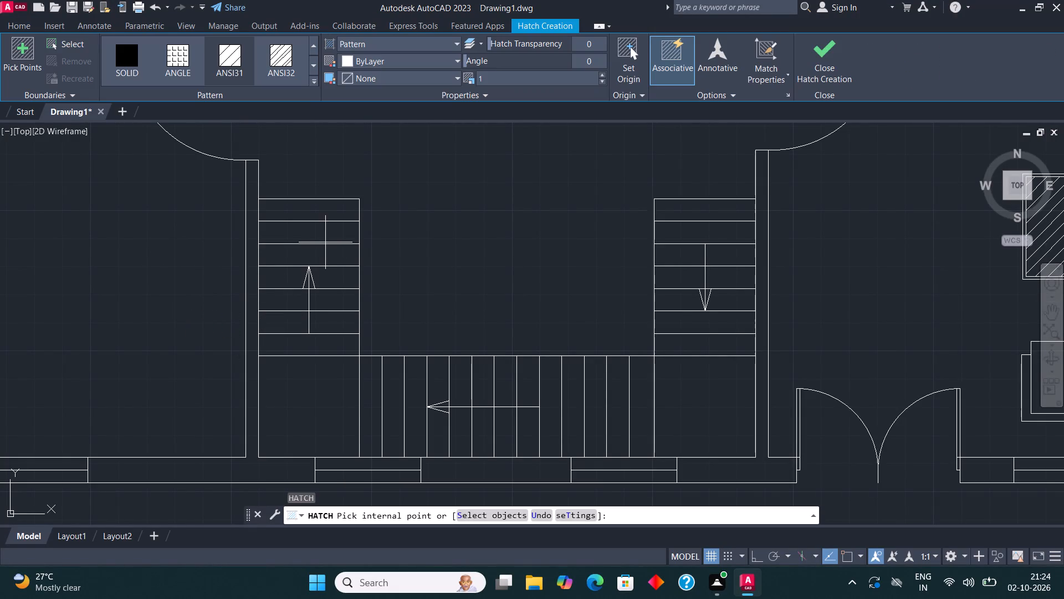
pyautogui.click(117, 65)
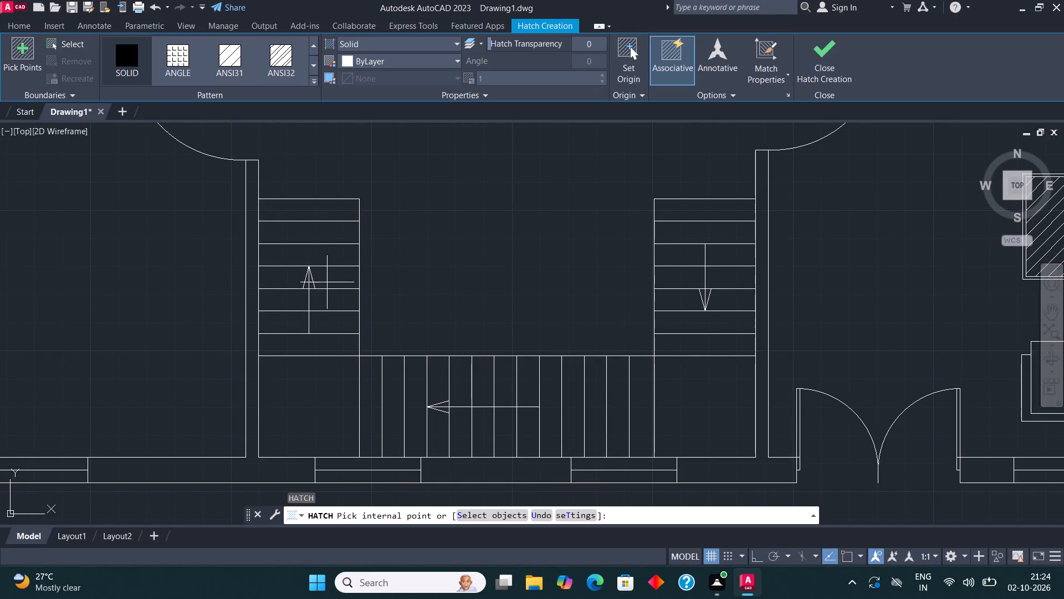
pyautogui.scroll(3, 301, 282)
pyautogui.click(308, 291)
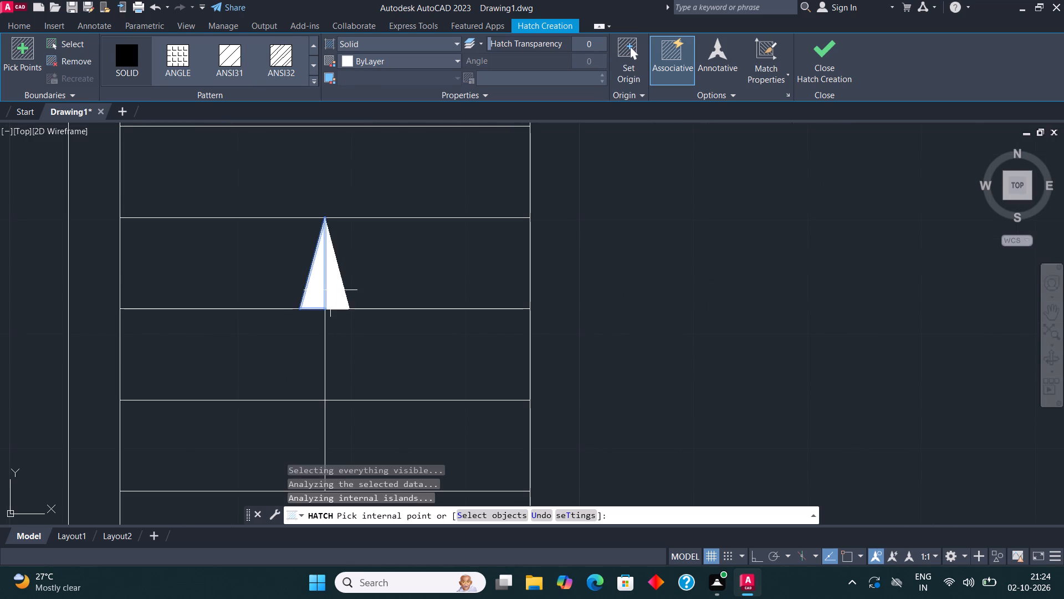
pyautogui.click(331, 290)
pyautogui.scroll(-2, 342, 245)
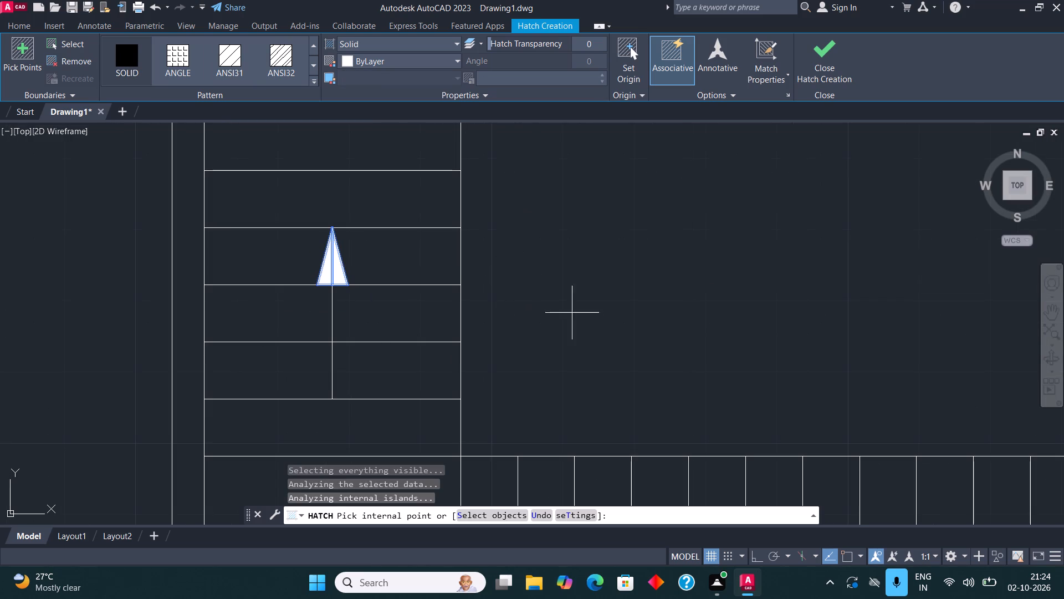
# Fill both halves of the middle flight's left-pointing arrowhead with the solid hatch.
pyautogui.scroll(-2, 606, 209)
pyautogui.scroll(3, 623, 367)
pyautogui.click(632, 362)
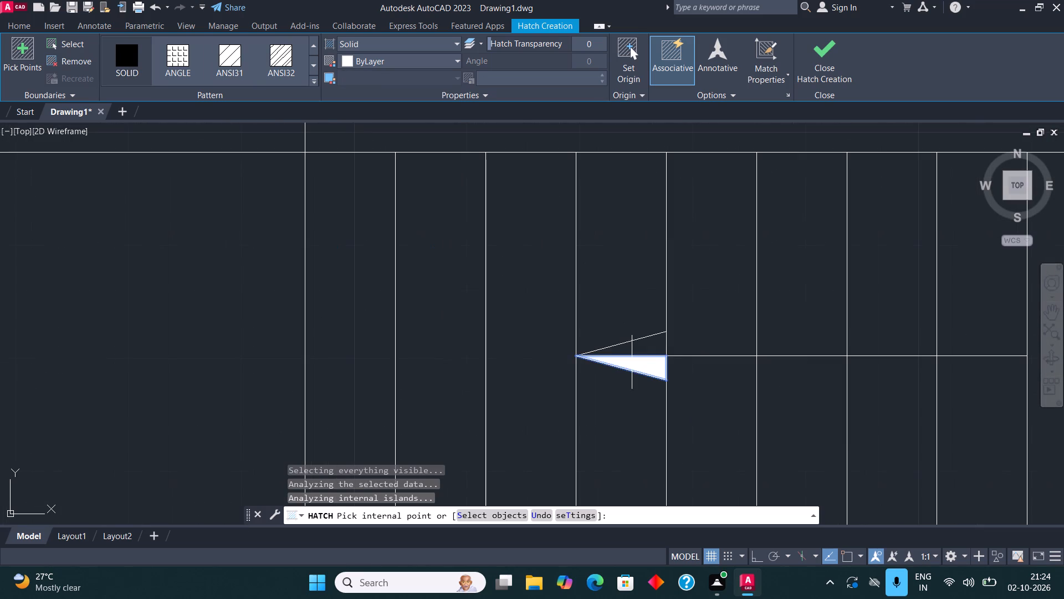
pyautogui.click(652, 349)
pyautogui.scroll(-3, 524, 342)
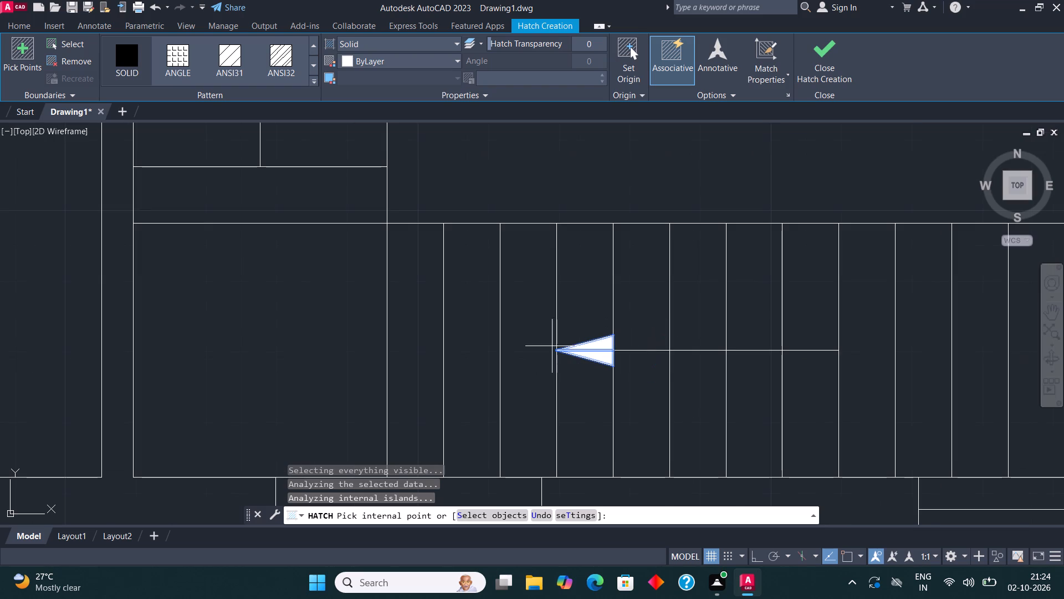
# Fill both halves of the right flight's downward arrowhead with the solid hatch and finish hatching.
pyautogui.scroll(-3, 550, 348)
pyautogui.scroll(6, 730, 280)
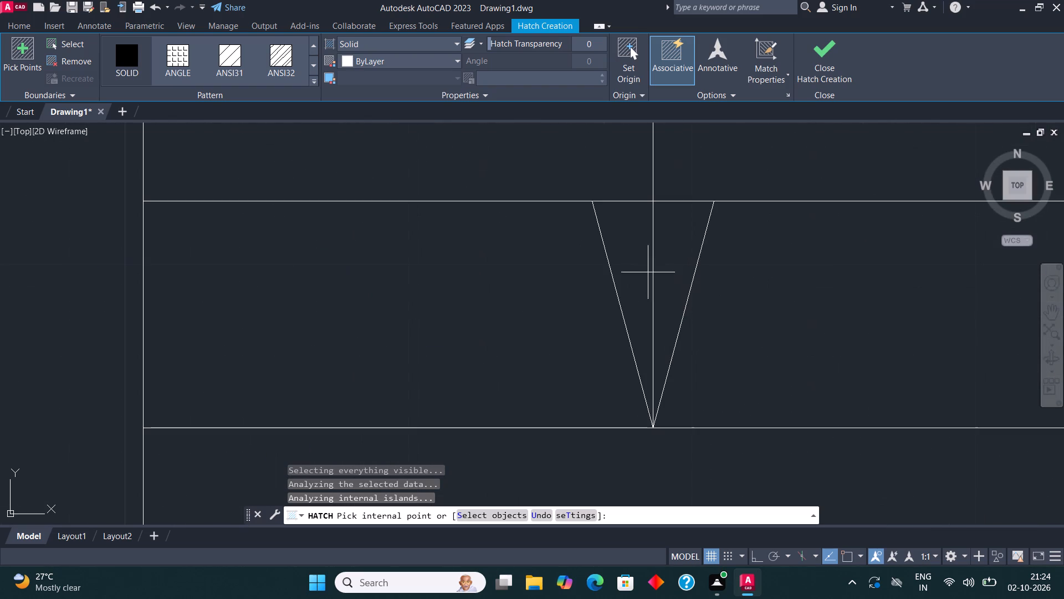
pyautogui.click(644, 266)
pyautogui.click(667, 256)
pyautogui.click(800, 56)
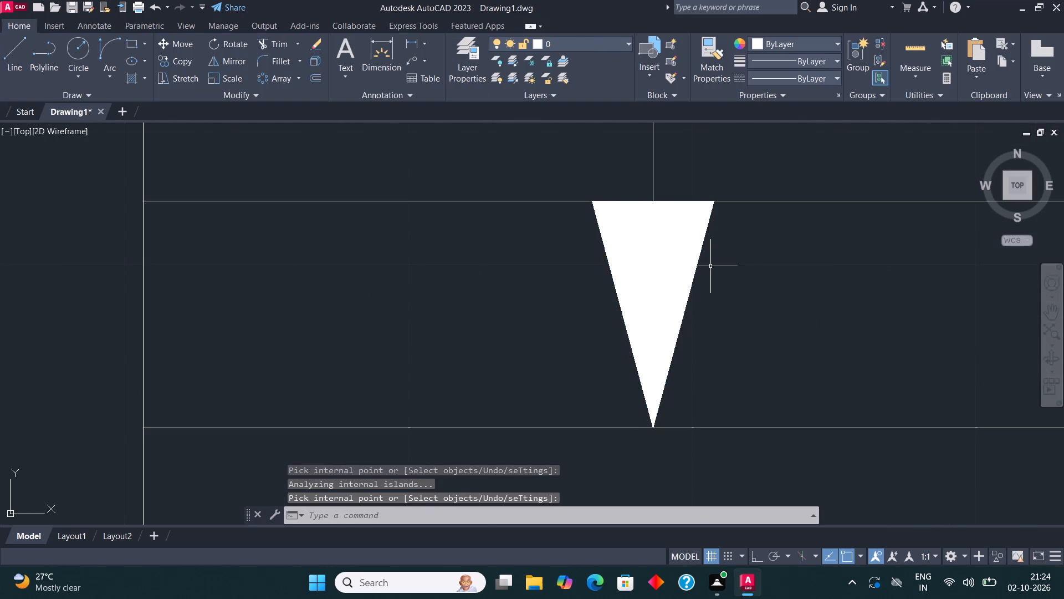
# Look over the floor plan from the staircase up to the kitchen and bedrooms and back down to the hall.
pyautogui.scroll(-7, 703, 267)
pyautogui.moveTo(715, 301); pyautogui.dragTo(753, 308, button='middle')
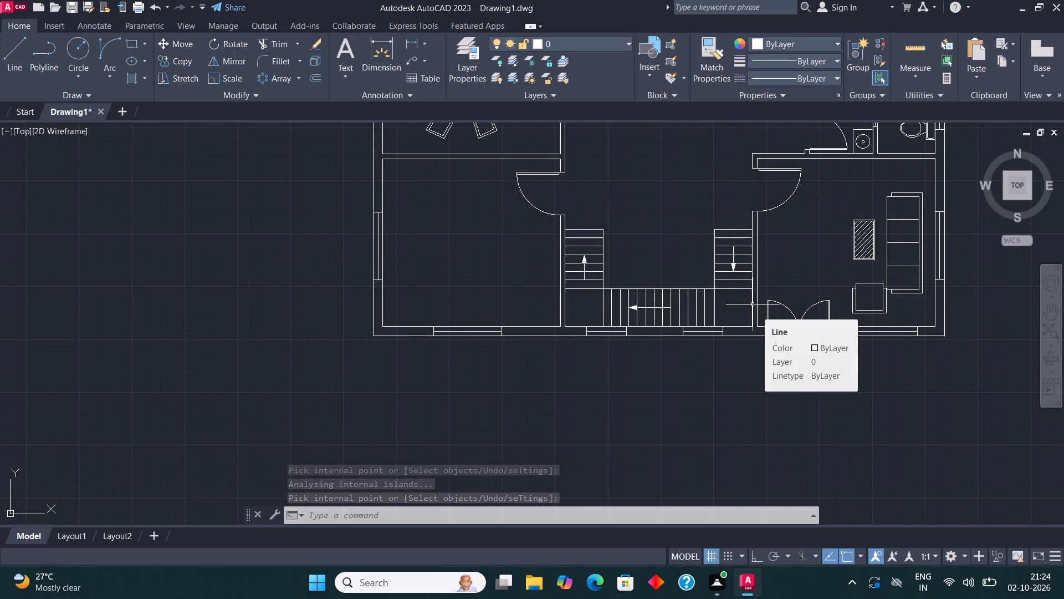
pyautogui.moveTo(603, 278); pyautogui.dragTo(612, 333, button='middle')
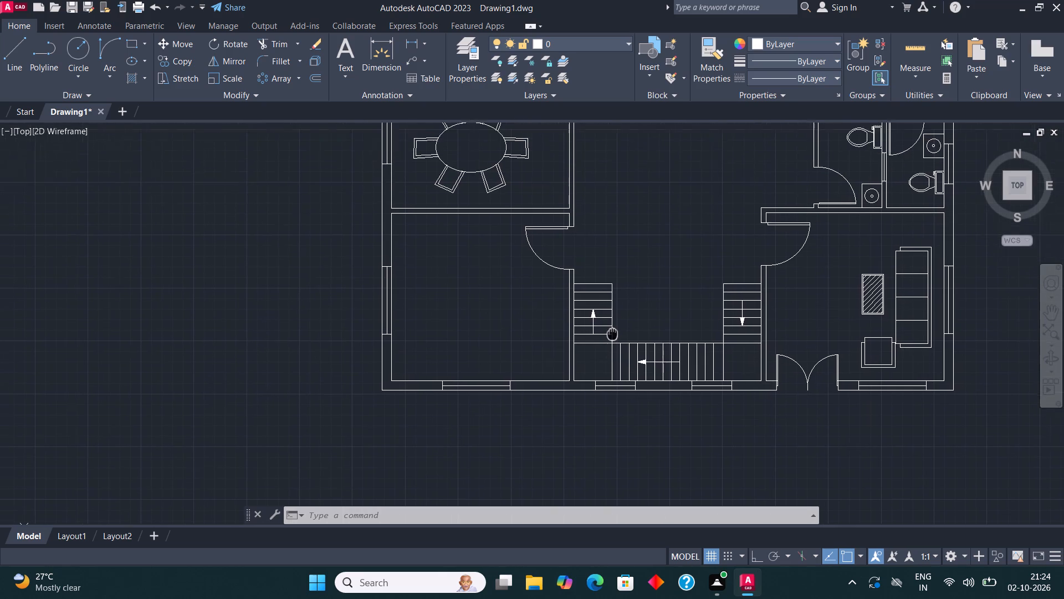
pyautogui.moveTo(612, 333); pyautogui.dragTo(627, 423, button='middle')
pyautogui.moveTo(612, 375); pyautogui.dragTo(589, 469, button='middle')
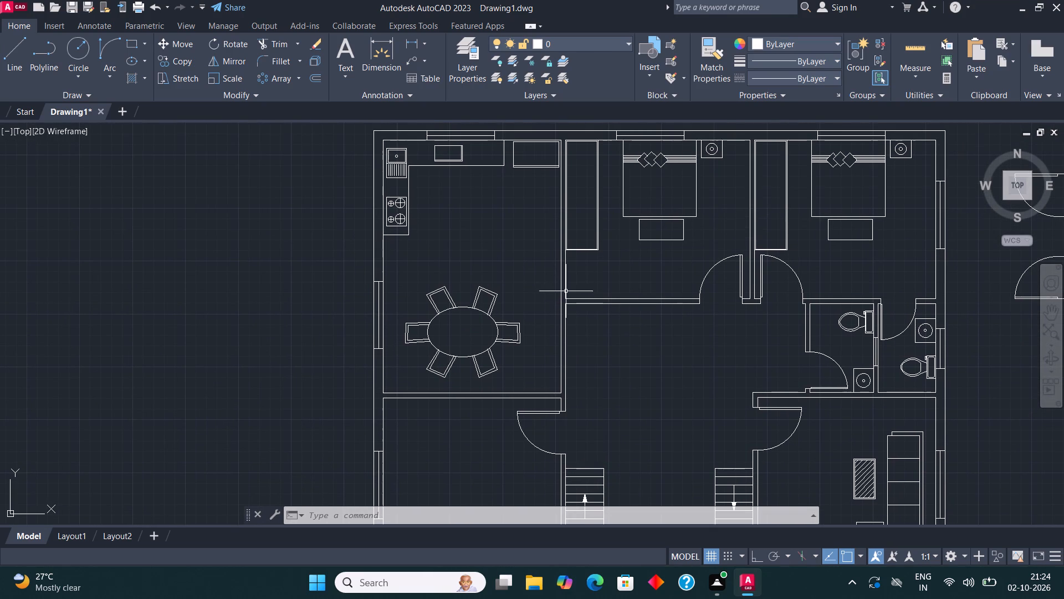
pyautogui.moveTo(525, 267); pyautogui.dragTo(526, 302, button='middle')
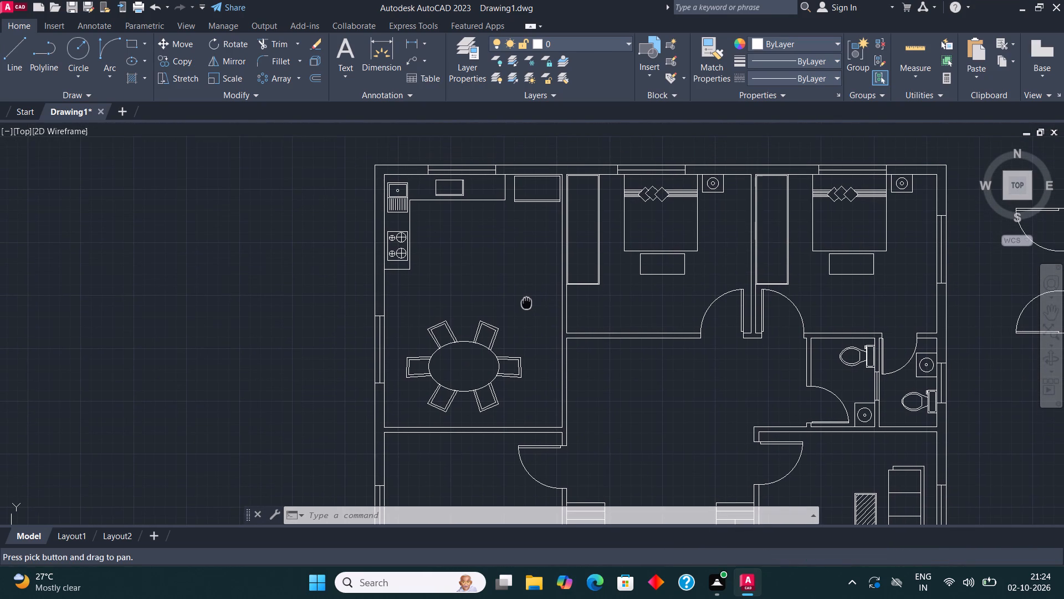
pyautogui.moveTo(747, 366); pyautogui.dragTo(698, 268, button='middle')
pyautogui.moveTo(689, 370); pyautogui.dragTo(683, 338, button='middle')
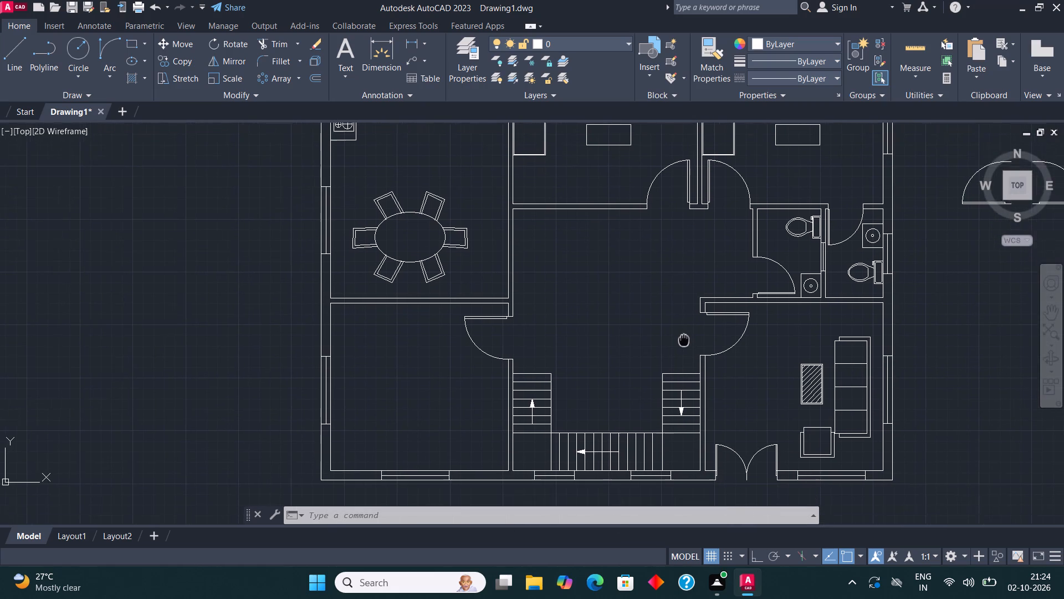
pyautogui.moveTo(683, 338); pyautogui.dragTo(682, 335, button='middle')
# Draw a wide horizontal rectangle as the sofa seat in the open hall, centred above the staircase.
pyautogui.scroll(1, 629, 334)
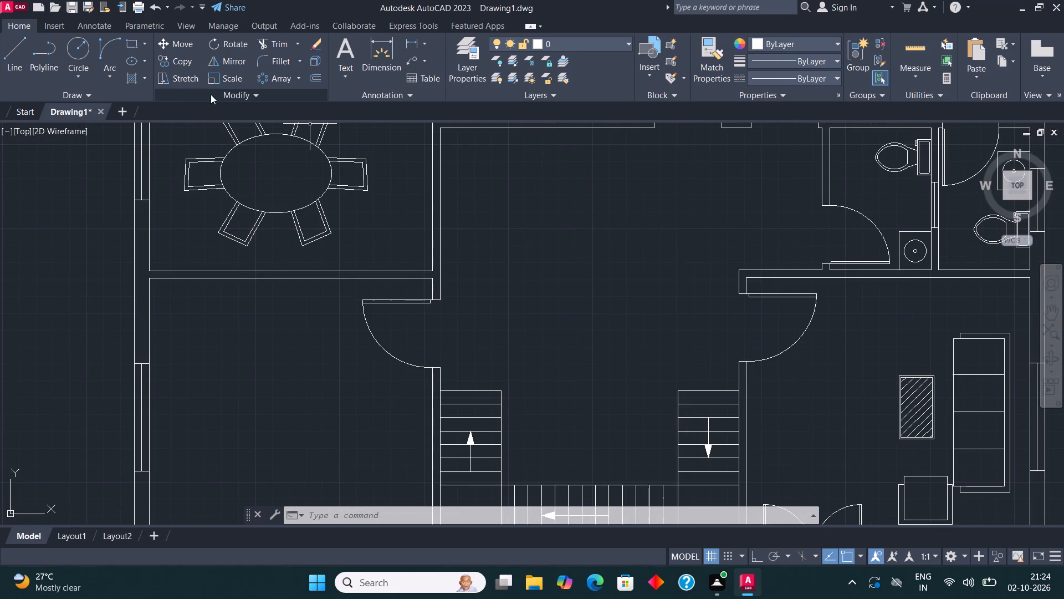
pyautogui.click(126, 41)
pyautogui.moveTo(549, 307); pyautogui.dragTo(543, 272, button='middle')
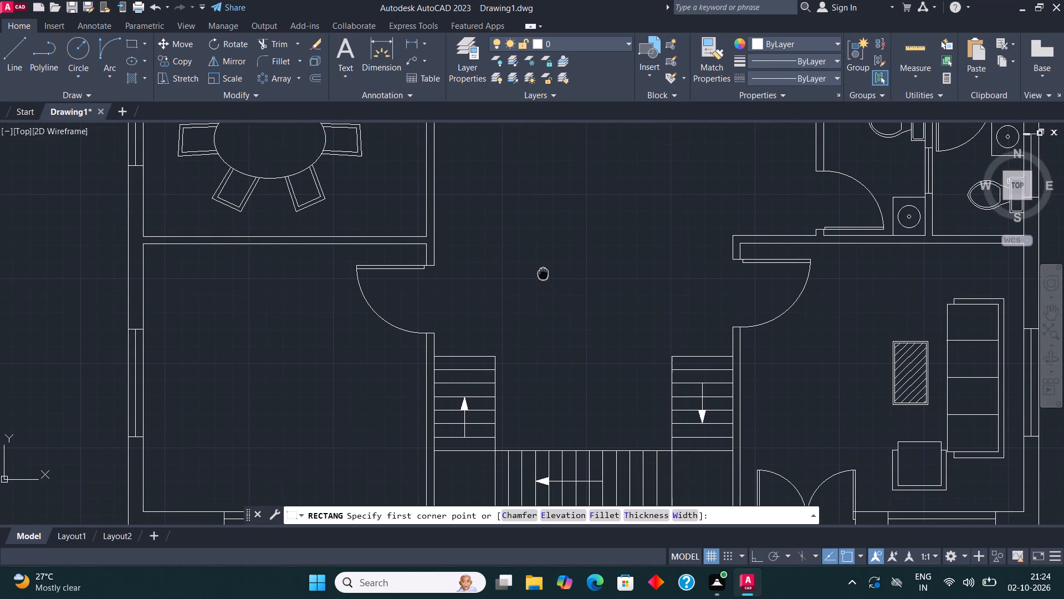
pyautogui.moveTo(543, 272); pyautogui.dragTo(543, 272, button='middle')
pyautogui.scroll(2, 553, 316)
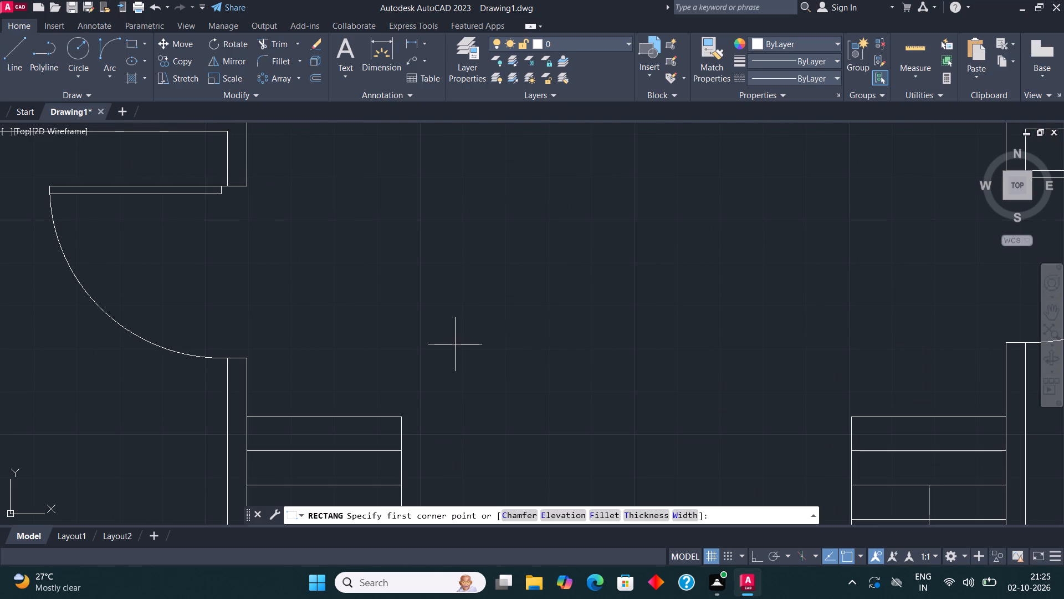
pyautogui.click(444, 334)
pyautogui.scroll(-1, 505, 287)
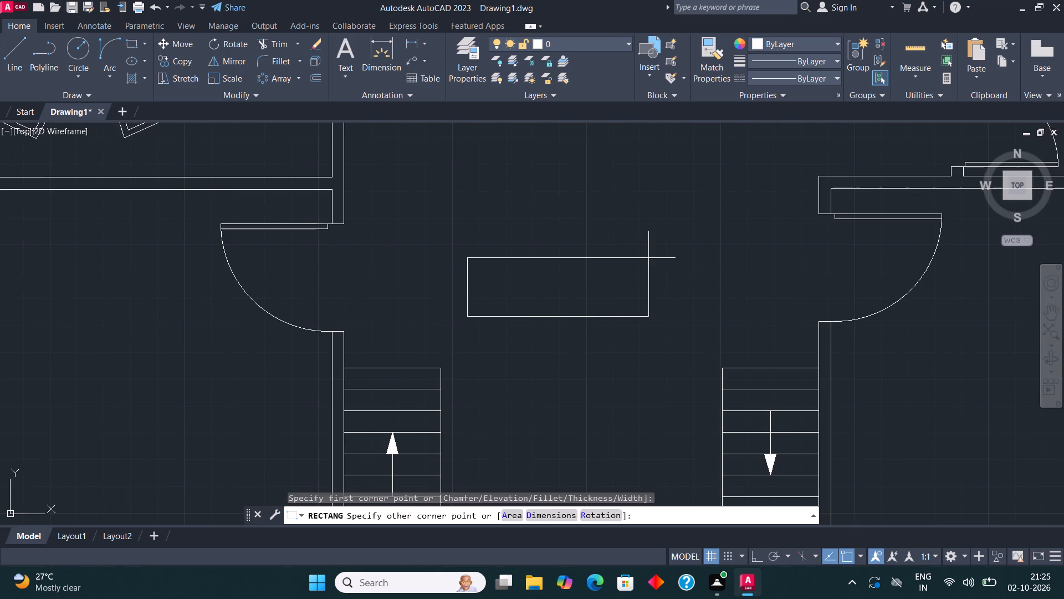
pyautogui.click(671, 252)
# With Ortho on, draw the sofa's arms and back as lines about 6 inches outside the rectangle's left, bottom and right sides.
pyautogui.moveTo(653, 261); pyautogui.dragTo(639, 277, button='middle')
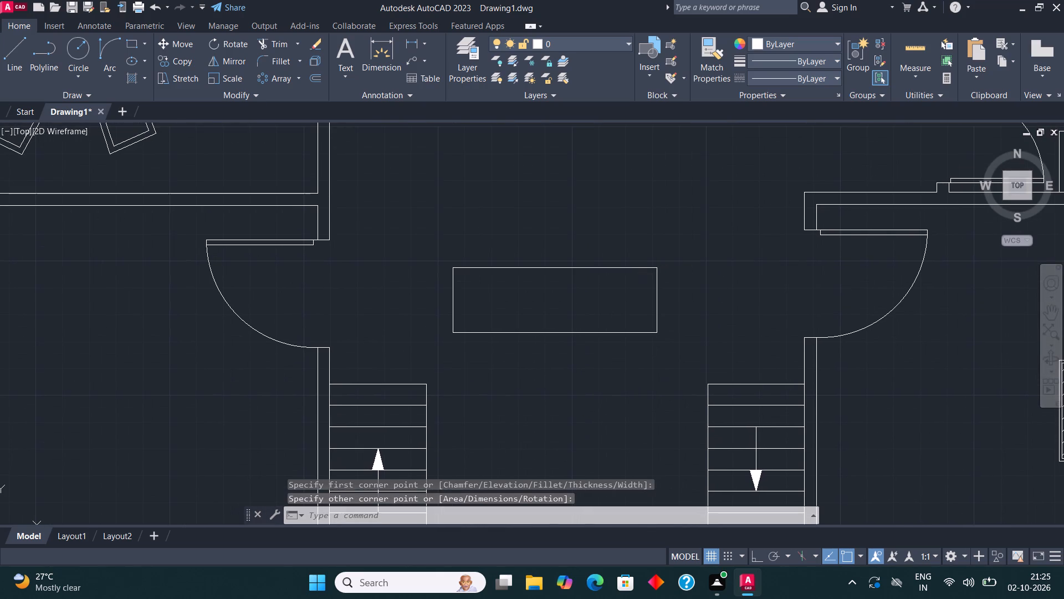
pyautogui.click(5, 51)
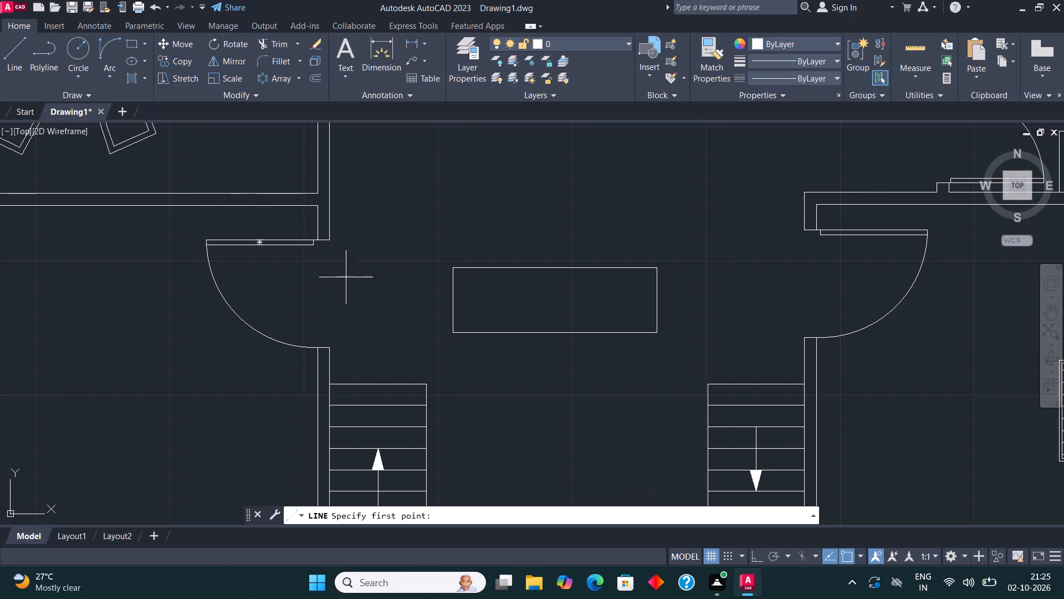
pyautogui.click(455, 278)
pyautogui.click(439, 278)
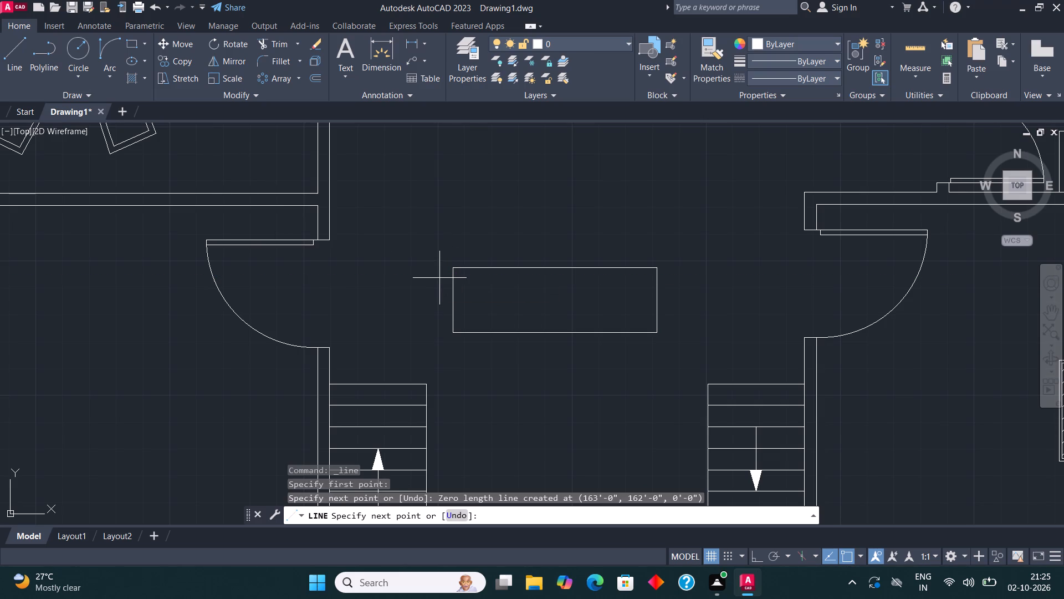
pyautogui.press('F8')
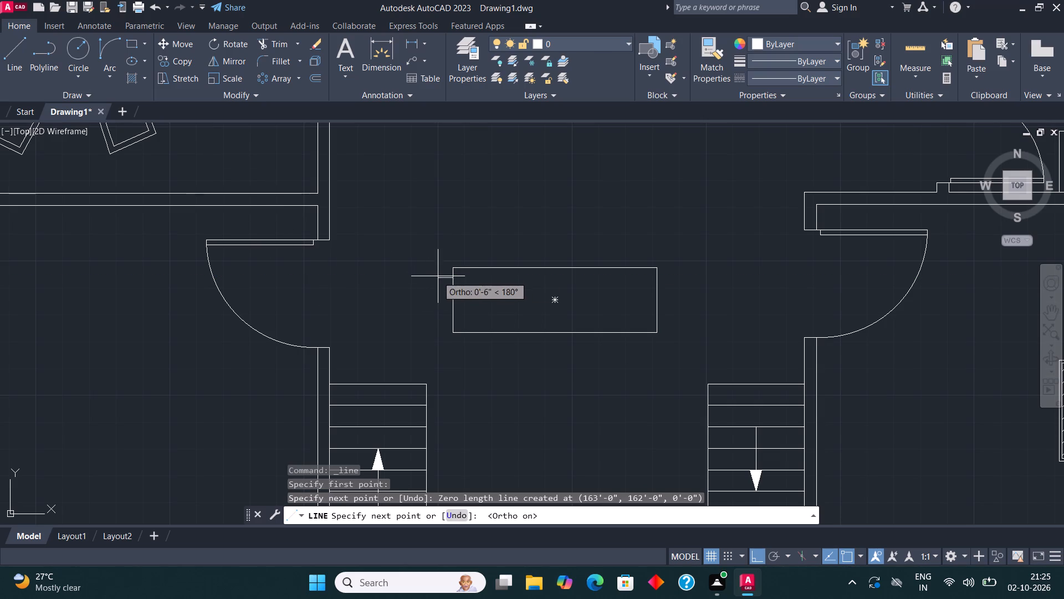
pyautogui.click(440, 277)
pyautogui.click(448, 344)
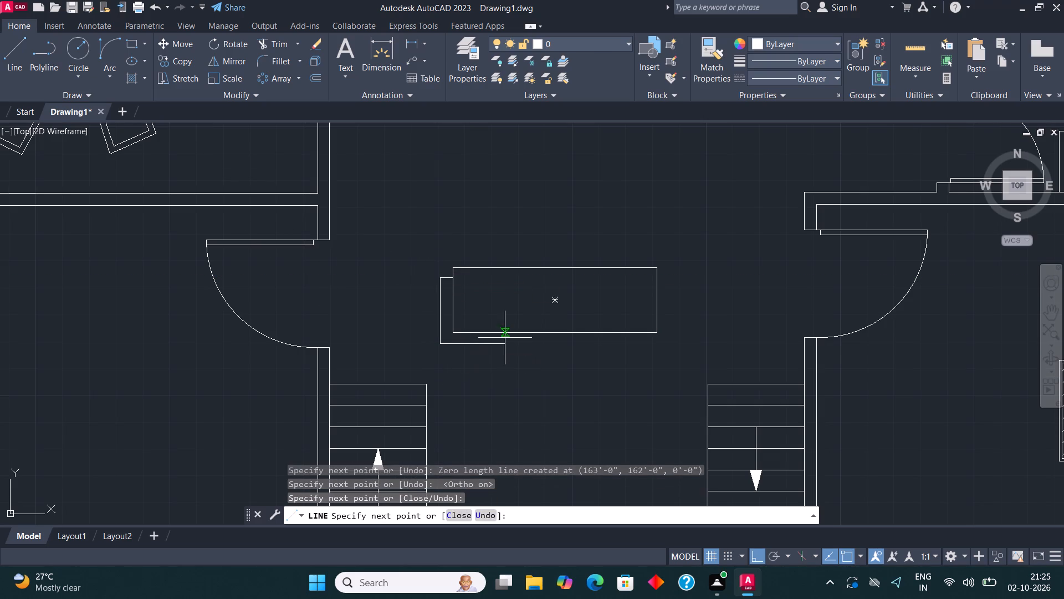
pyautogui.click(667, 342)
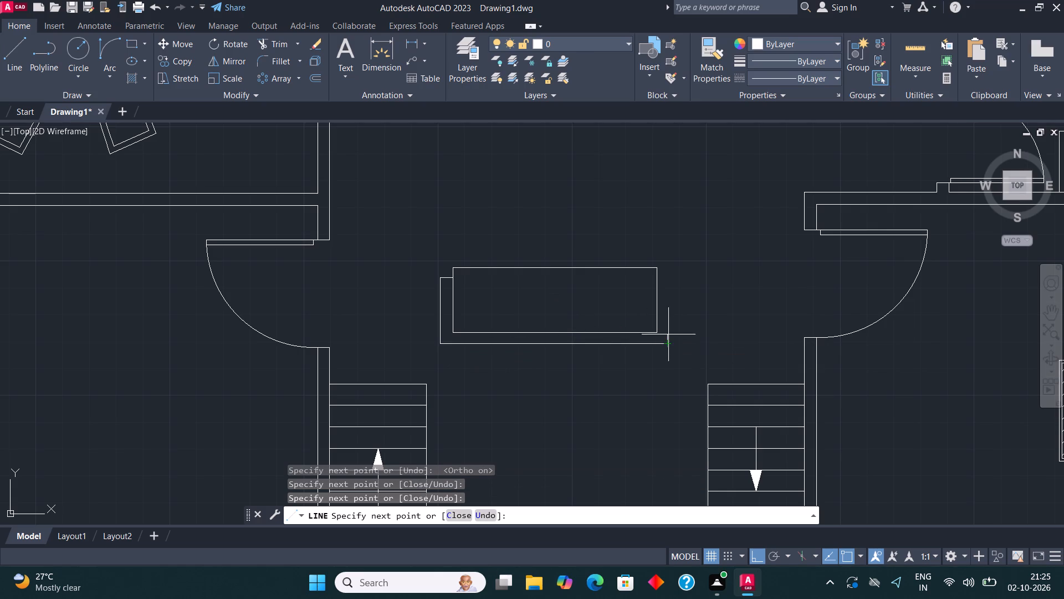
pyautogui.click(671, 280)
pyautogui.click(653, 280)
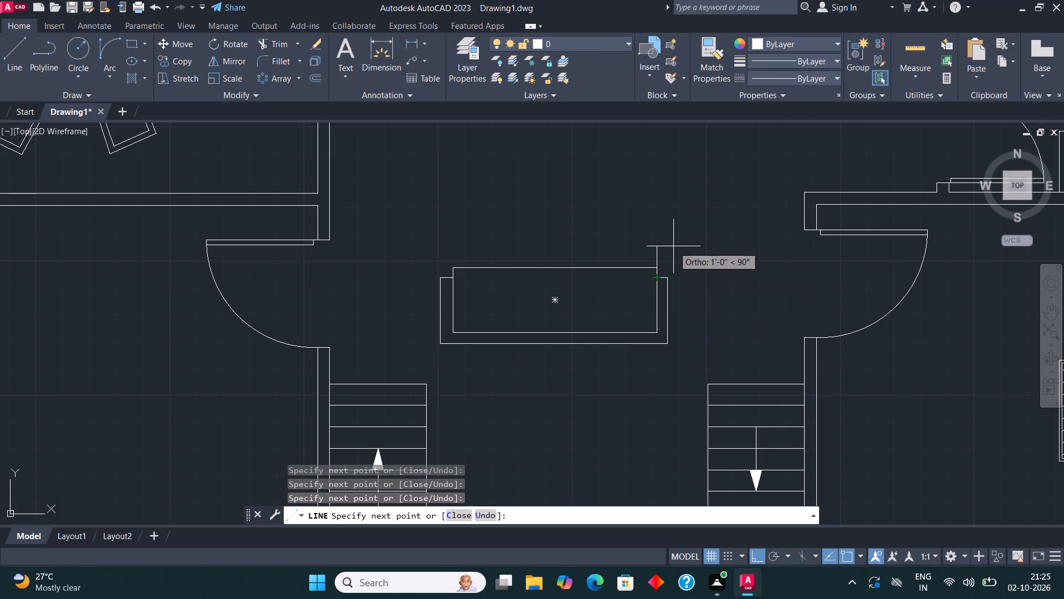
pyautogui.press('Escape')
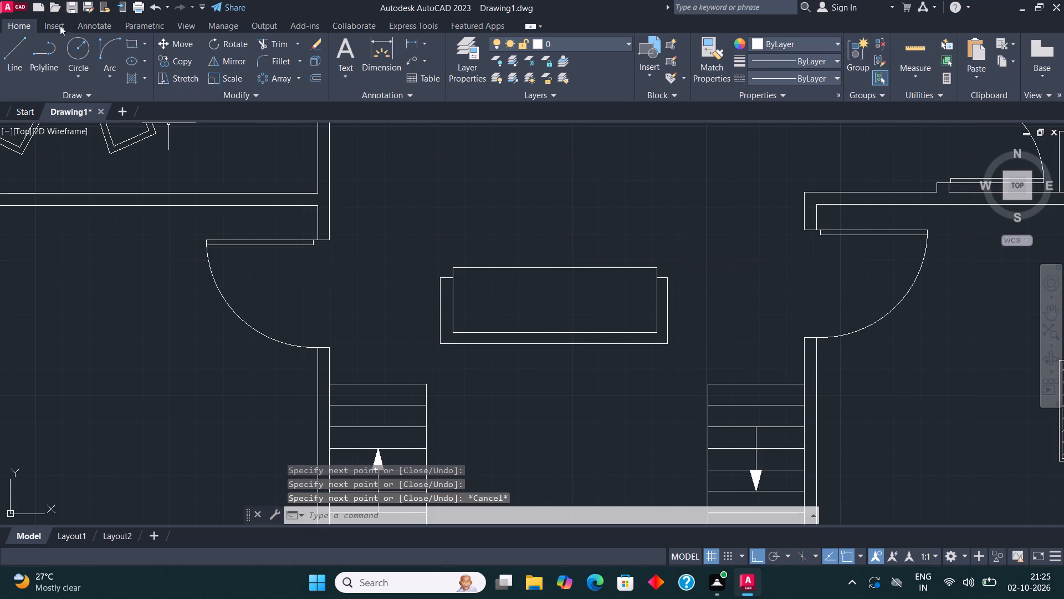
# Draw a vertical seat divider from the sofa rectangle's top edge to its bottom edge, in the left third.
pyautogui.click(17, 57)
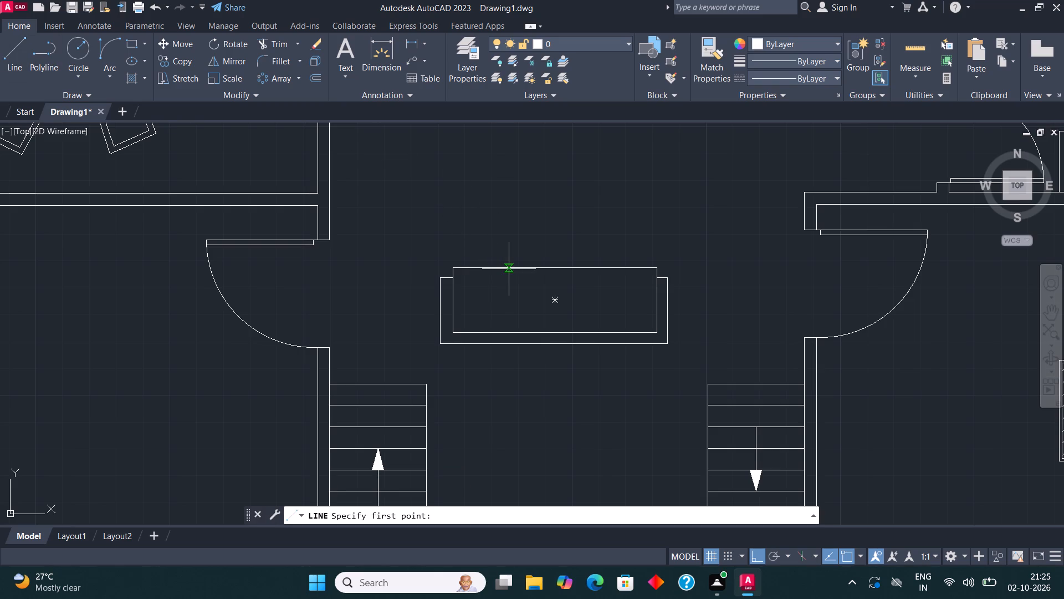
pyautogui.click(509, 269)
pyautogui.click(512, 332)
pyautogui.press('Escape')
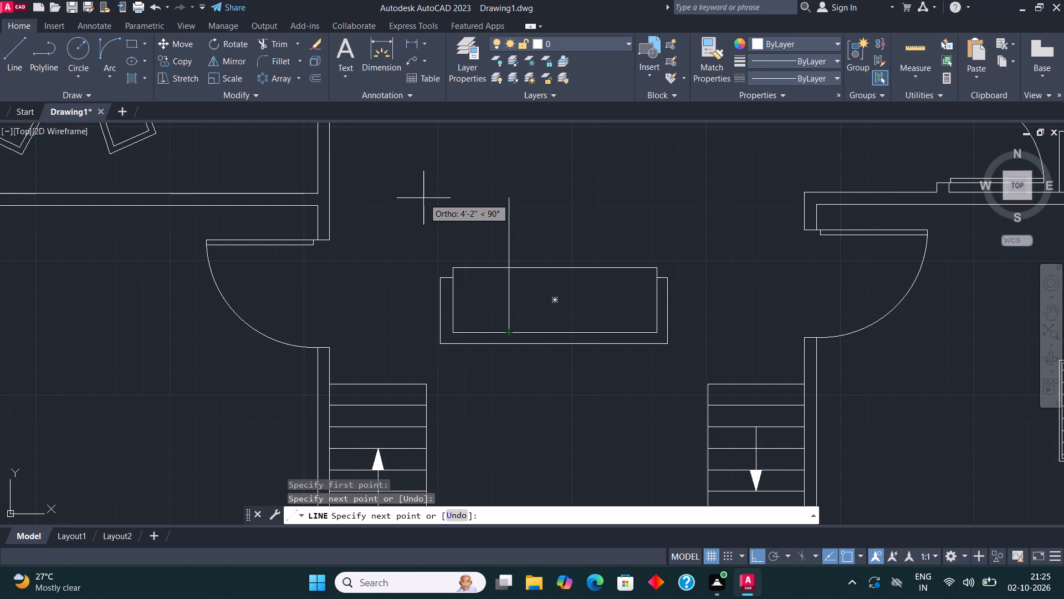
# Copy the seat divider about 2'-5" to the right inside the sofa rectangle.
pyautogui.click(509, 297)
pyautogui.click(180, 59)
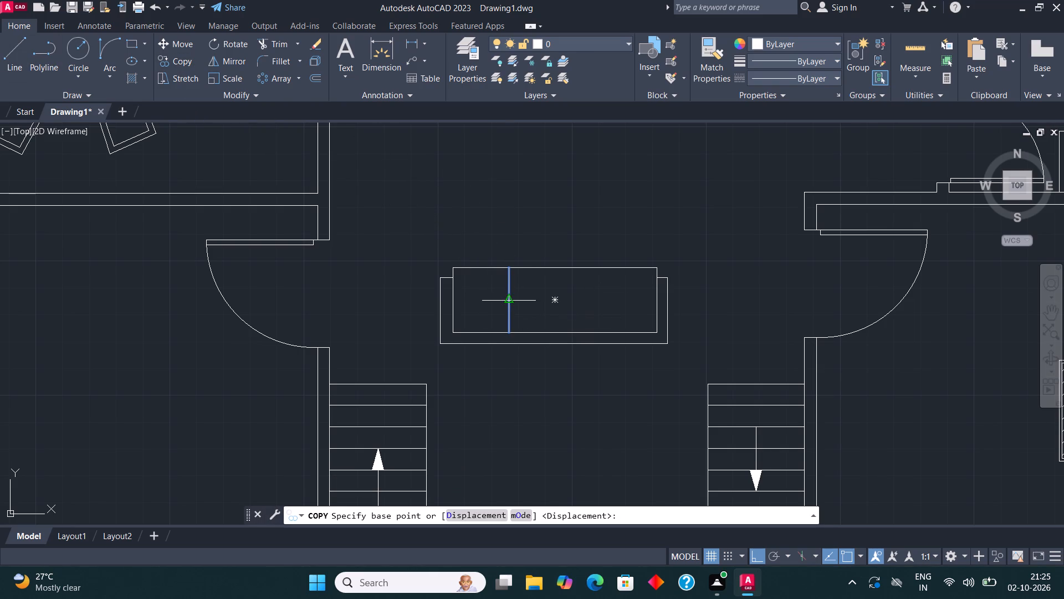
pyautogui.click(516, 296)
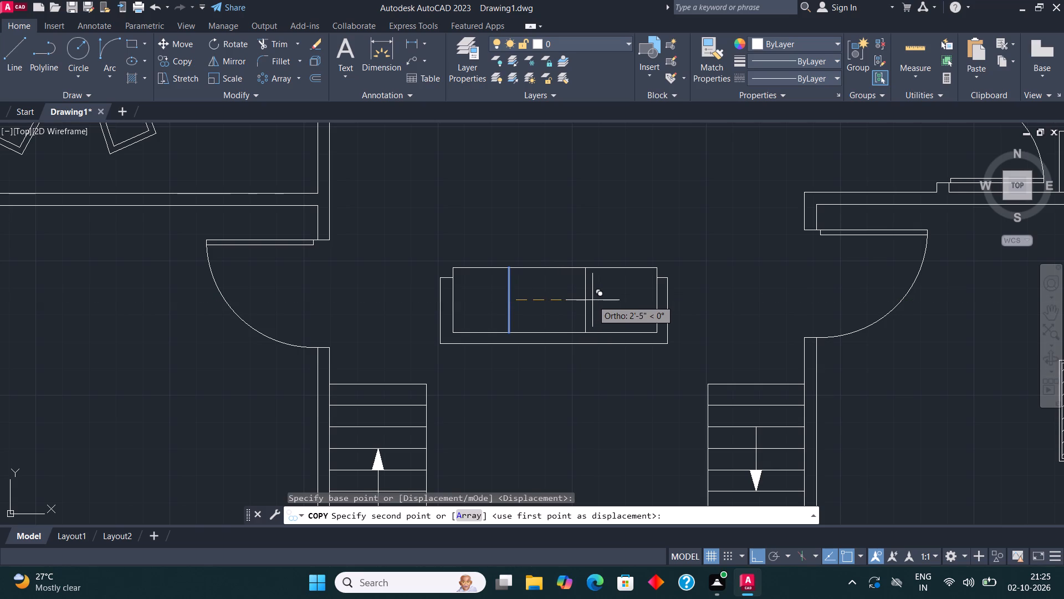
pyautogui.click(592, 300)
pyautogui.press('Escape')
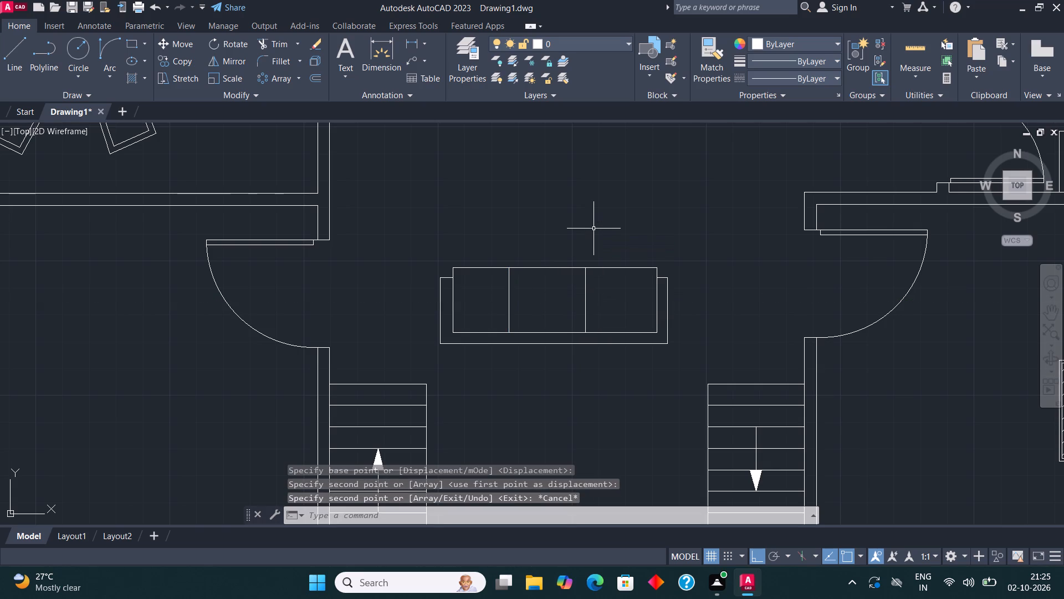
# Shift the sofa's left seat divider about 2 inches to the right by its midpoint.
pyautogui.scroll(1, 489, 315)
pyautogui.click(518, 296)
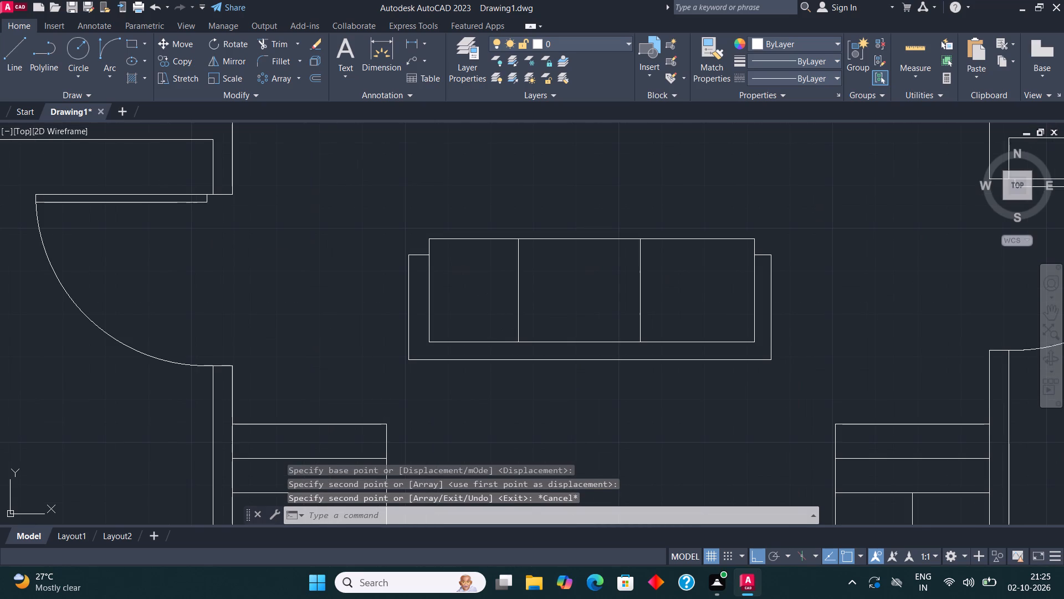
pyautogui.click(517, 290)
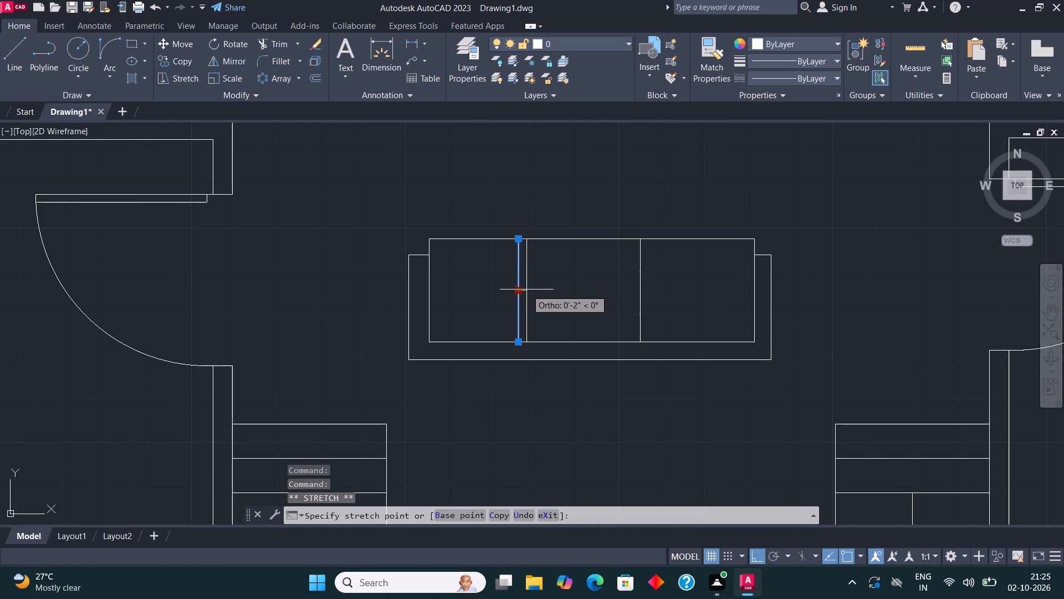
pyautogui.click(526, 290)
pyautogui.press('Escape')
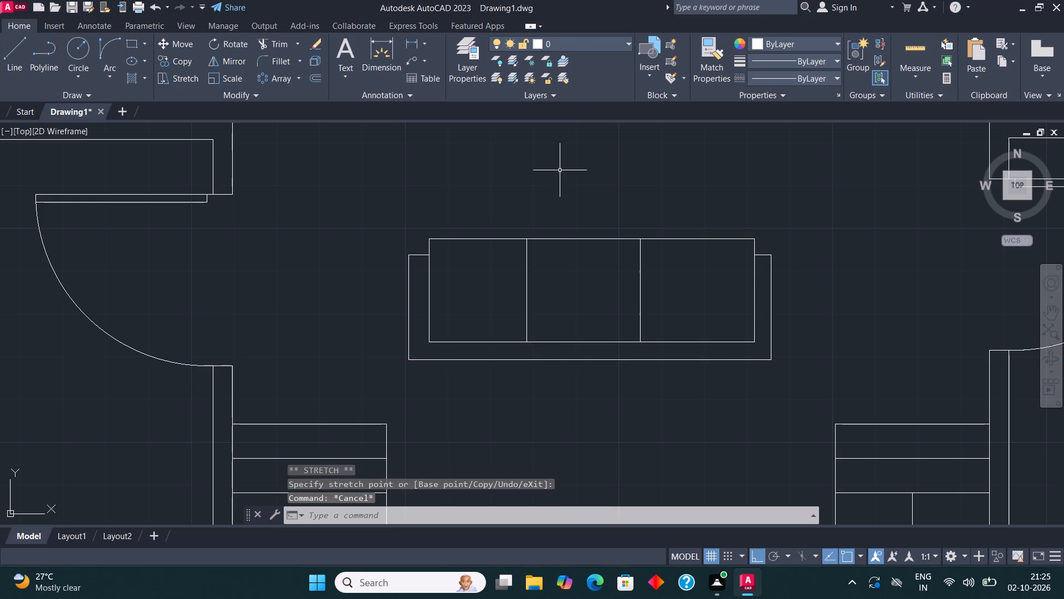
# Draw a rectangle tracing the sofa's left seat, from its upper-left corner to the foot of the left divider.
pyautogui.scroll(-2, 494, 237)
pyautogui.moveTo(515, 220); pyautogui.dragTo(510, 275, button='middle')
pyautogui.moveTo(497, 256); pyautogui.dragTo(484, 283, button='middle')
pyautogui.scroll(2, 467, 351)
pyautogui.click(132, 42)
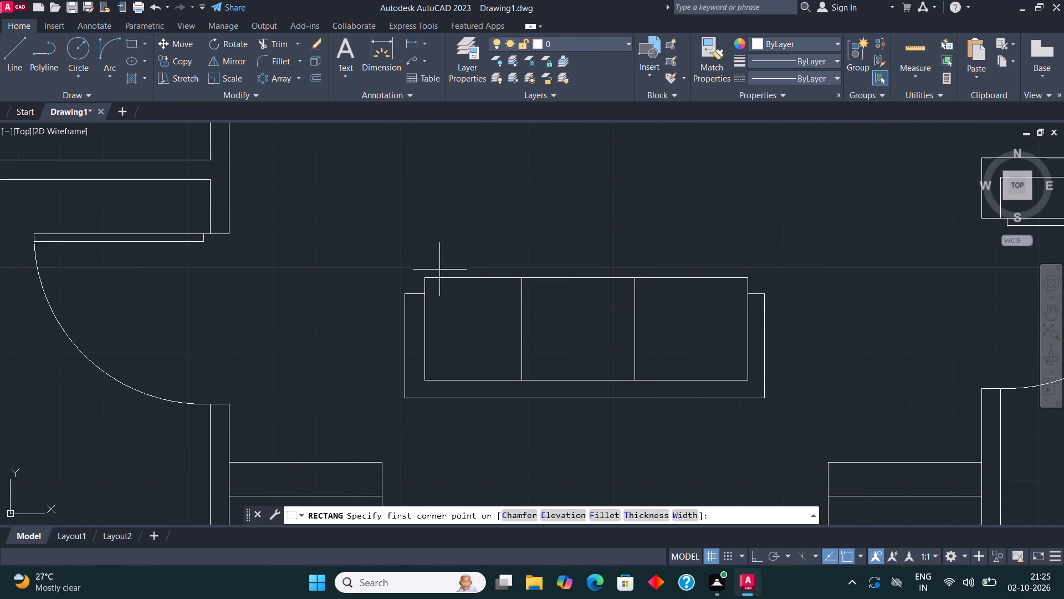
pyautogui.click(428, 278)
pyautogui.click(525, 378)
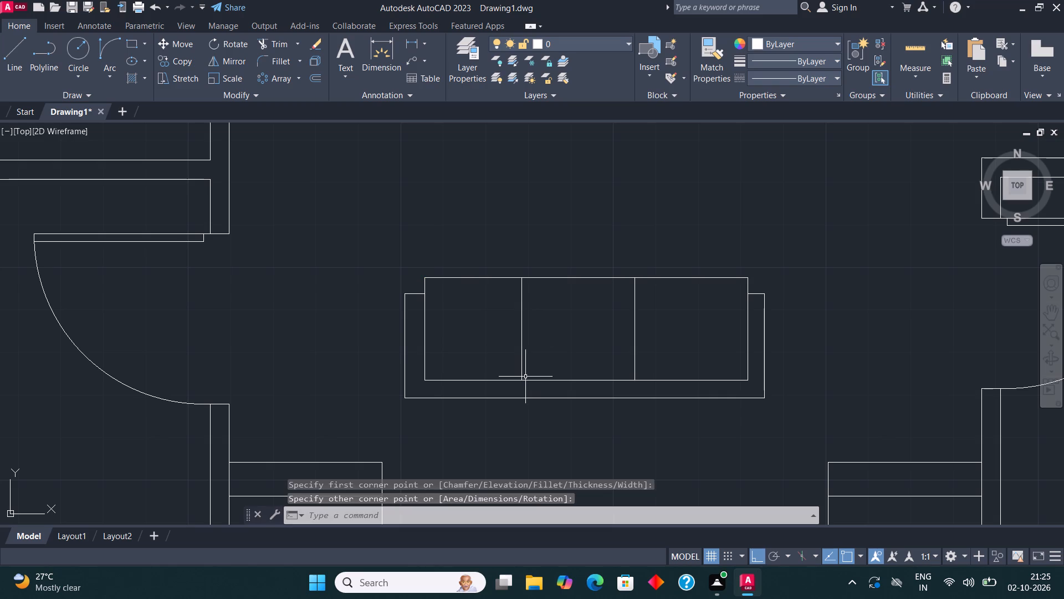
pyautogui.press('Escape')
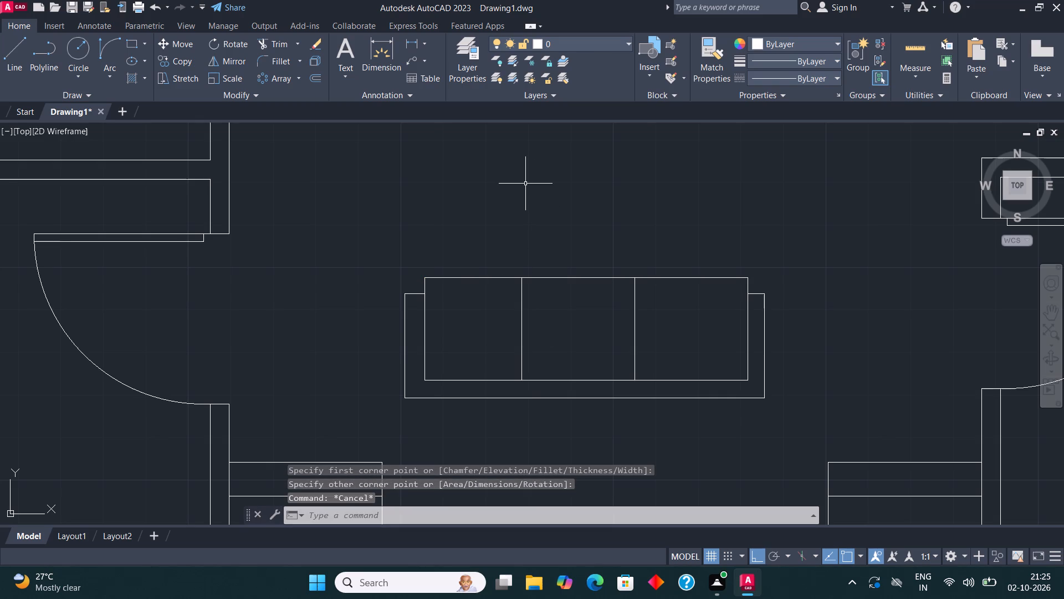
# Copy the left seat rectangle about 5'-0" straight up into the open hall area above the sofa.
pyautogui.click(473, 277)
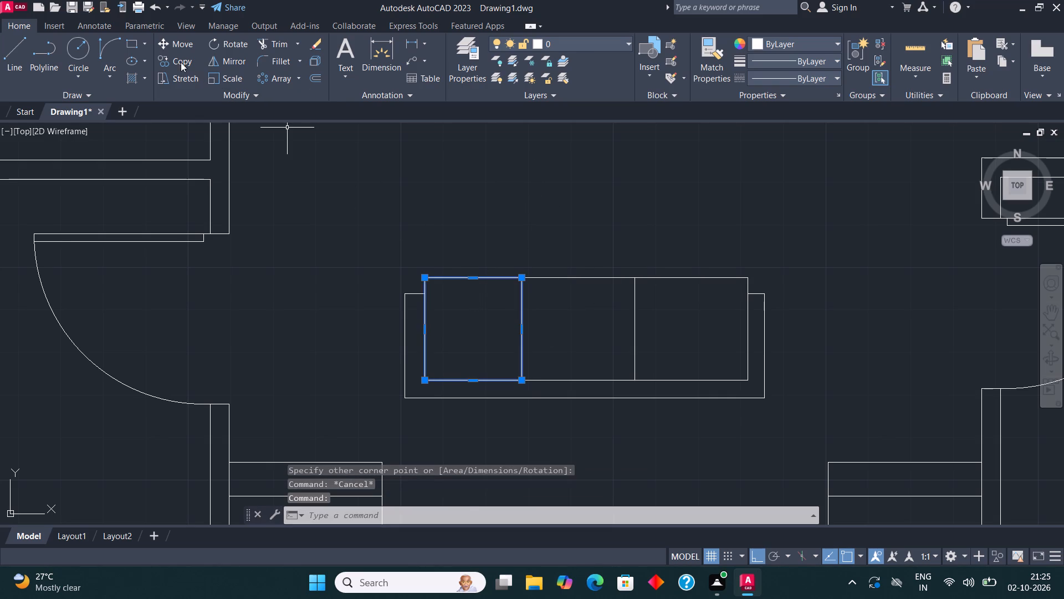
pyautogui.click(179, 61)
pyautogui.click(430, 285)
pyautogui.scroll(-2, 442, 360)
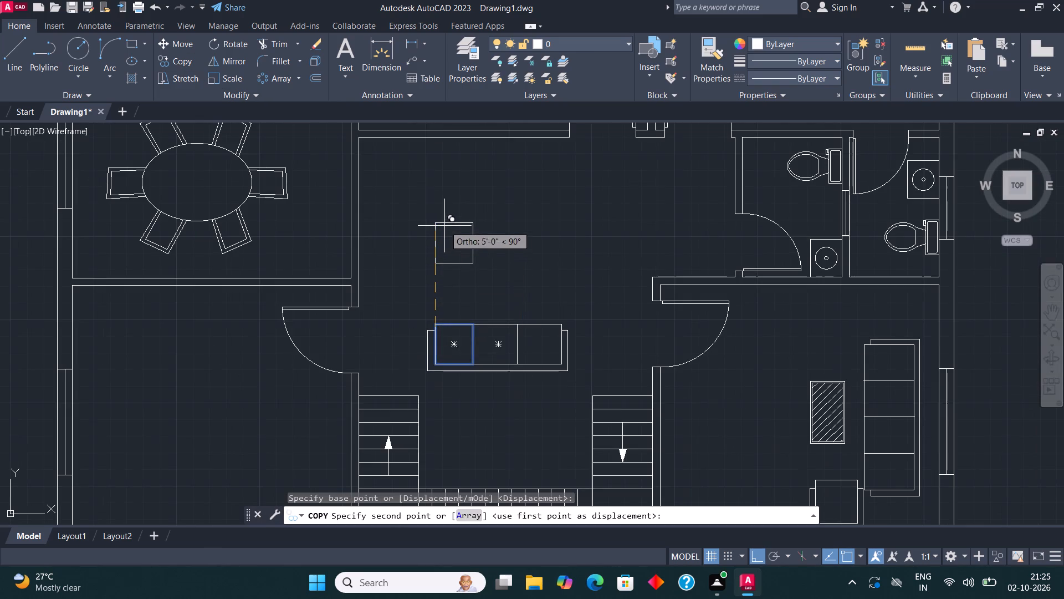
pyautogui.click(446, 225)
pyautogui.press('Escape')
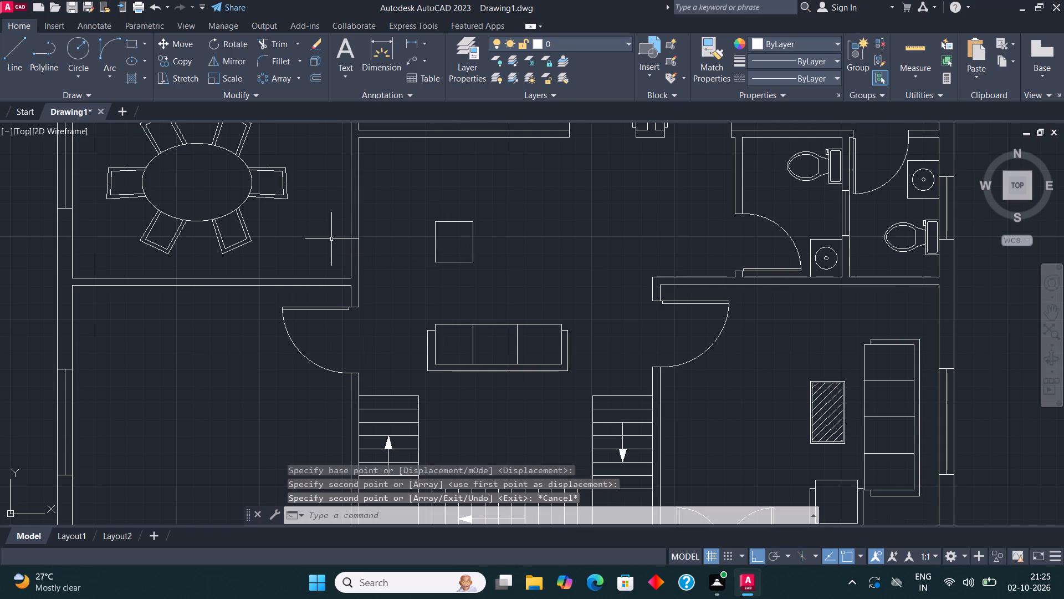
# Rotate the copied seat rectangle a quarter turn clockwise about a point just outside its lower right side.
pyautogui.moveTo(501, 262); pyautogui.dragTo(488, 245)
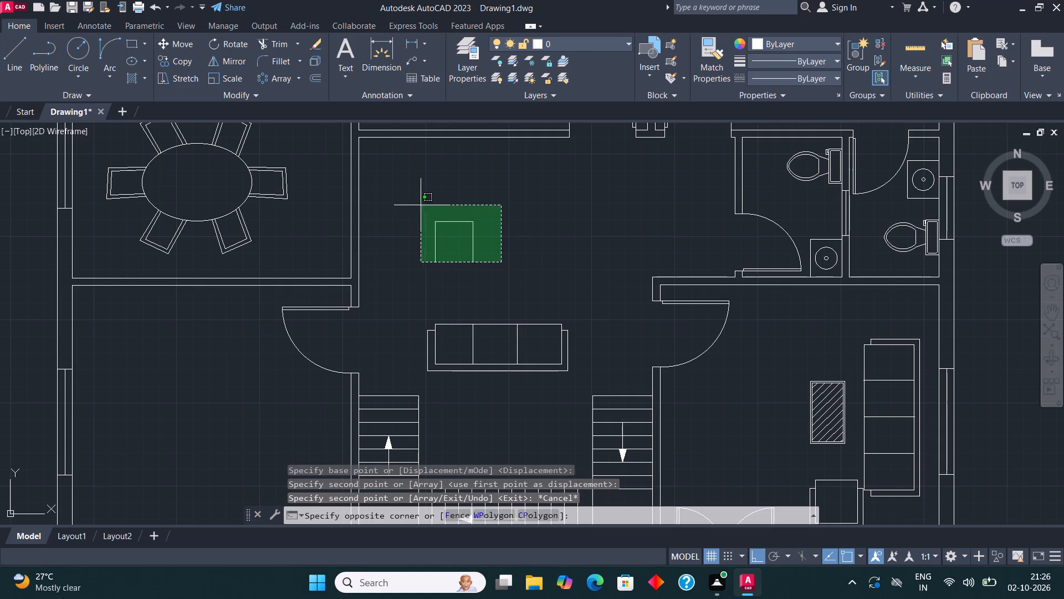
pyautogui.click(421, 205)
pyautogui.click(233, 45)
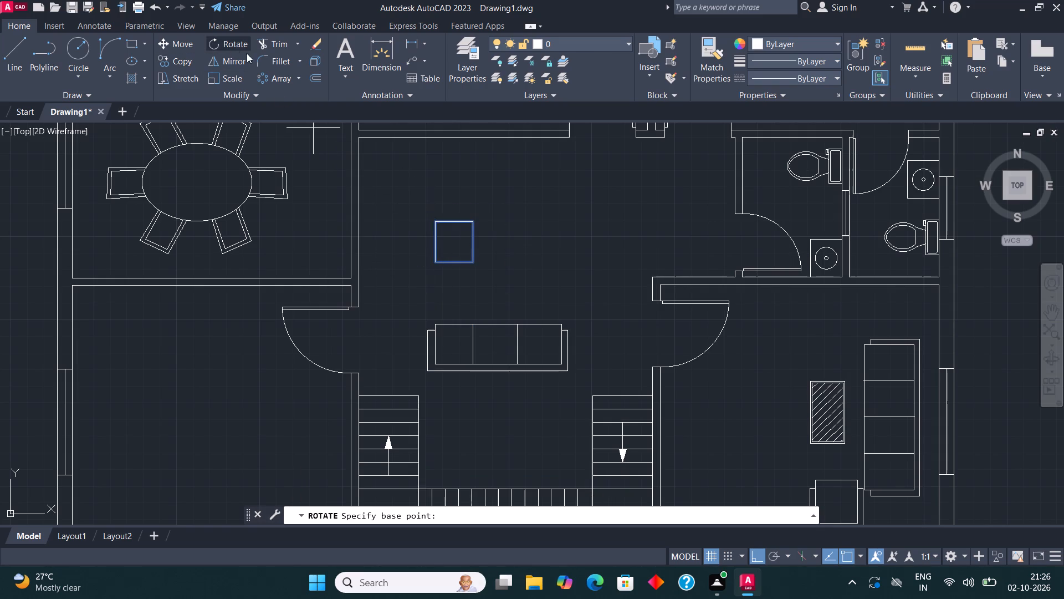
pyautogui.click(484, 253)
pyautogui.click(498, 273)
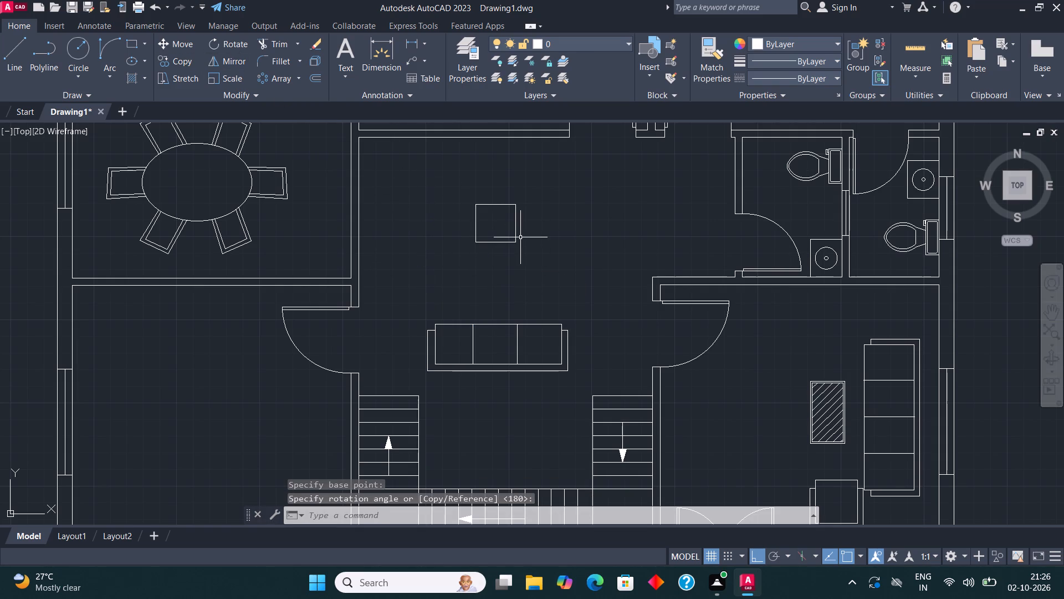
# Draw the armchair's arms and back as lines outside the seat's top, left and bottom edges, with the back about 2'-5" long.
pyautogui.scroll(2, 501, 186)
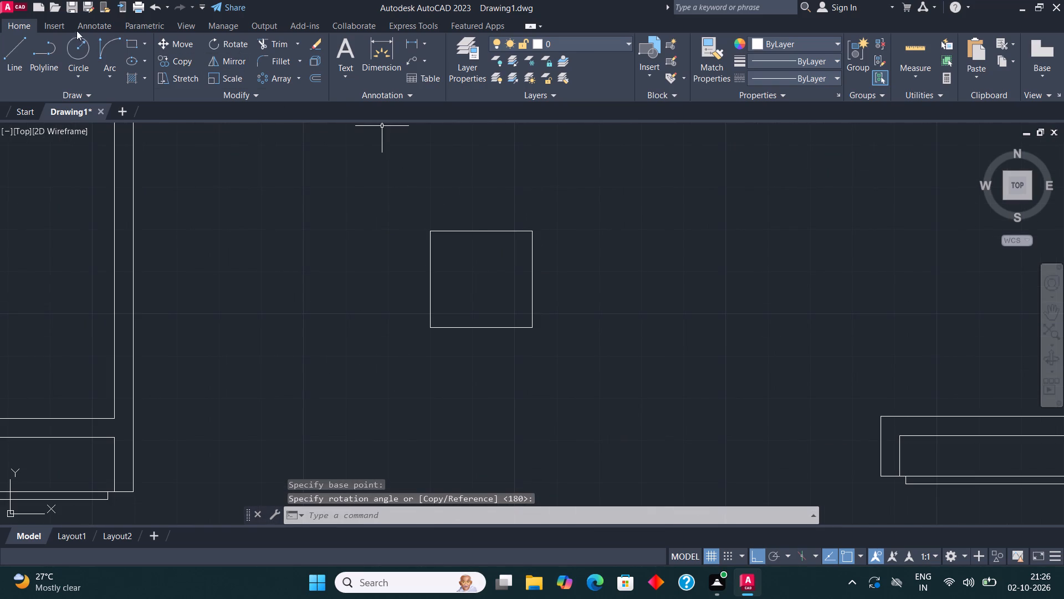
pyautogui.click(15, 40)
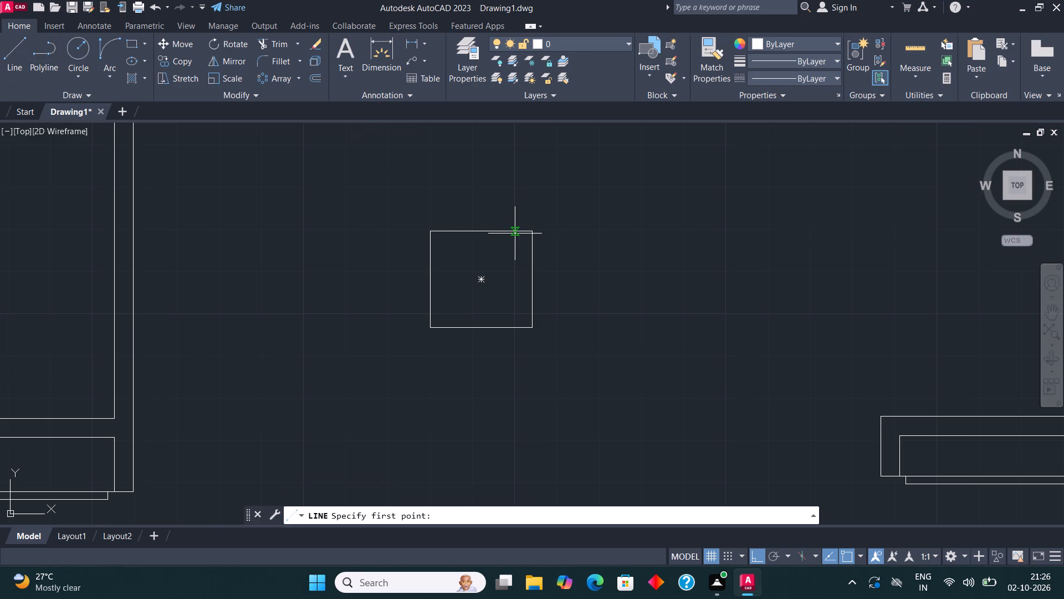
pyautogui.click(508, 233)
pyautogui.click(507, 216)
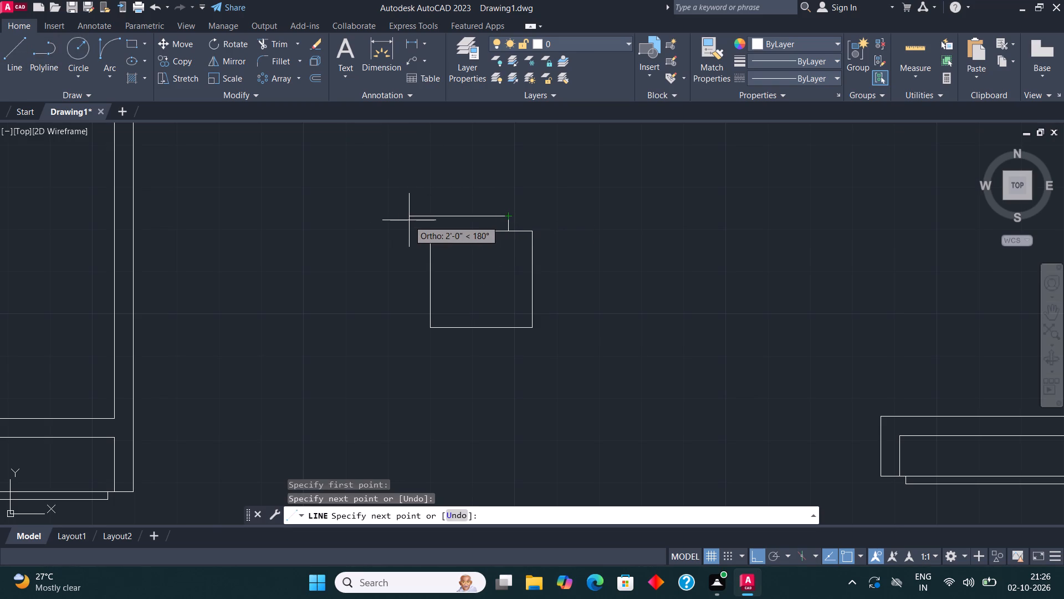
pyautogui.click(416, 220)
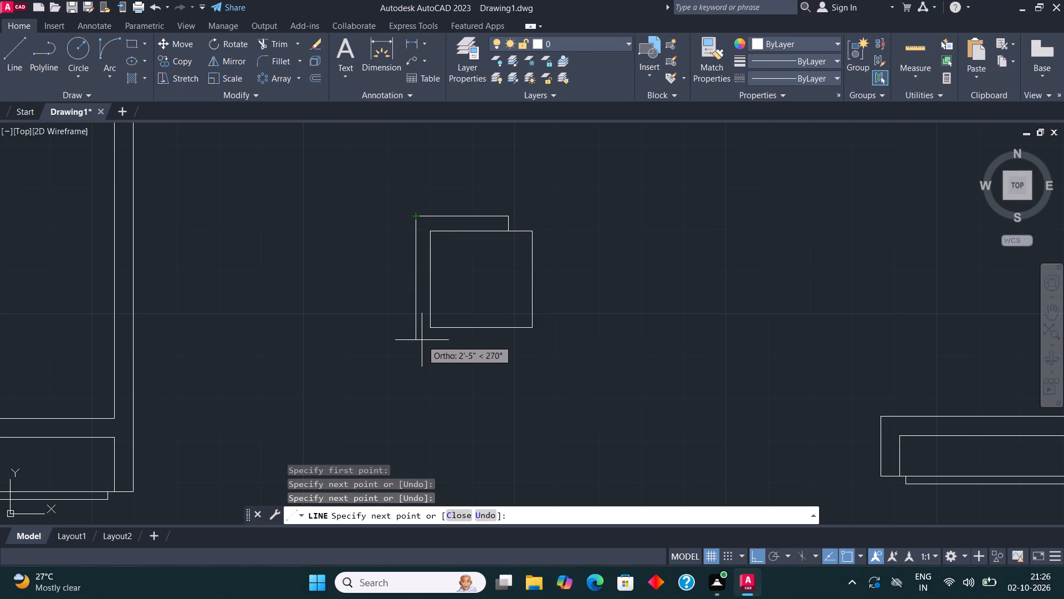
pyautogui.click(422, 340)
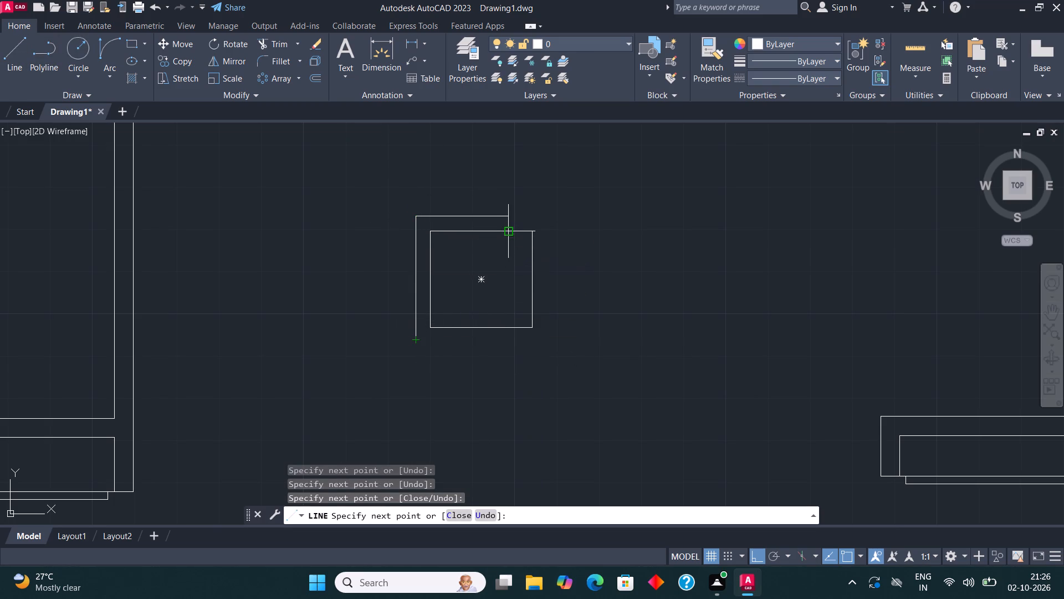
pyautogui.click(508, 341)
pyautogui.click(508, 322)
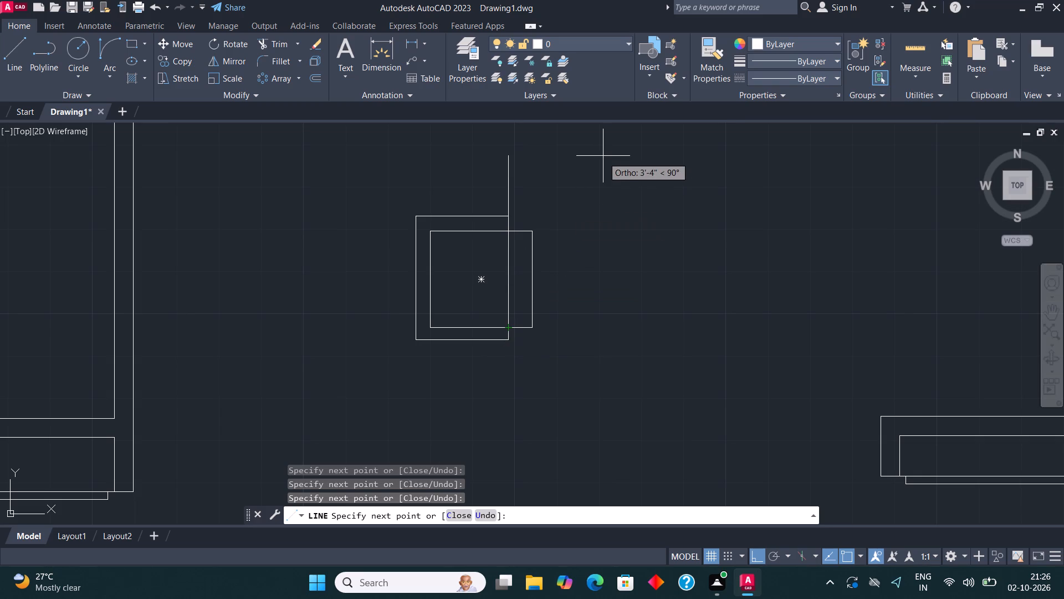
pyautogui.press('Escape')
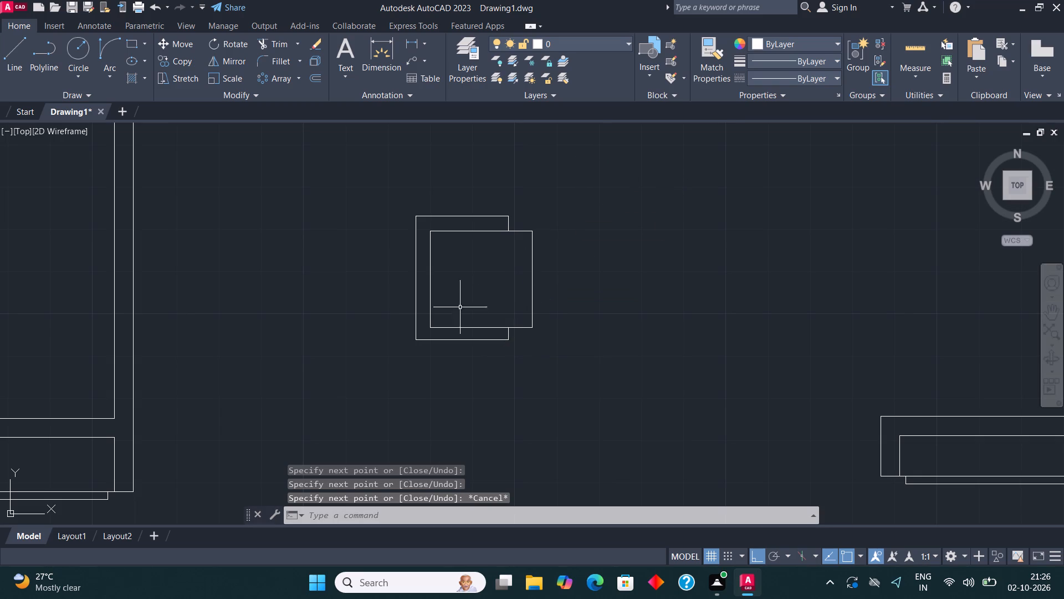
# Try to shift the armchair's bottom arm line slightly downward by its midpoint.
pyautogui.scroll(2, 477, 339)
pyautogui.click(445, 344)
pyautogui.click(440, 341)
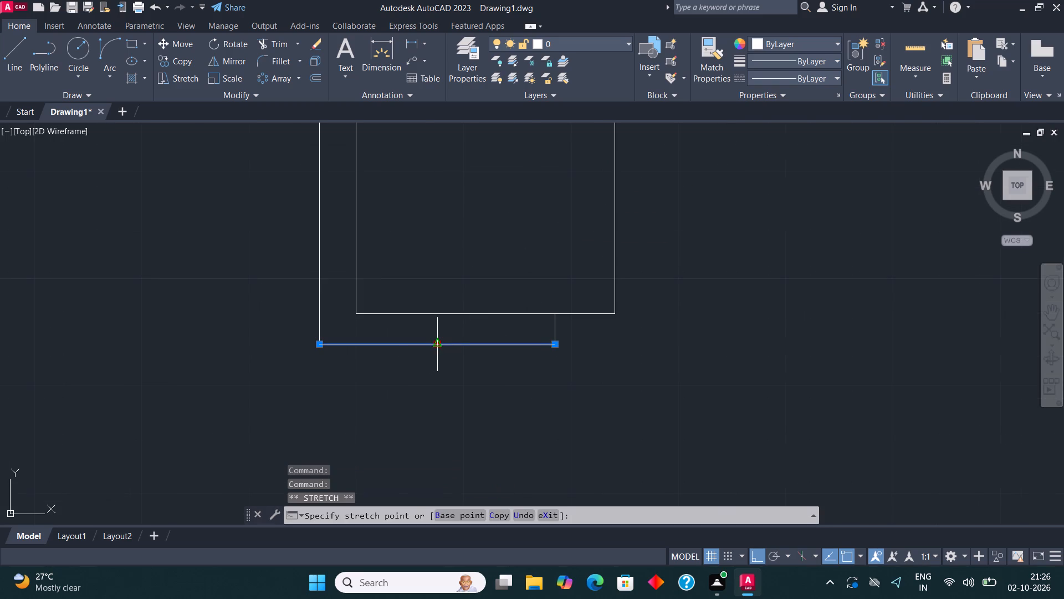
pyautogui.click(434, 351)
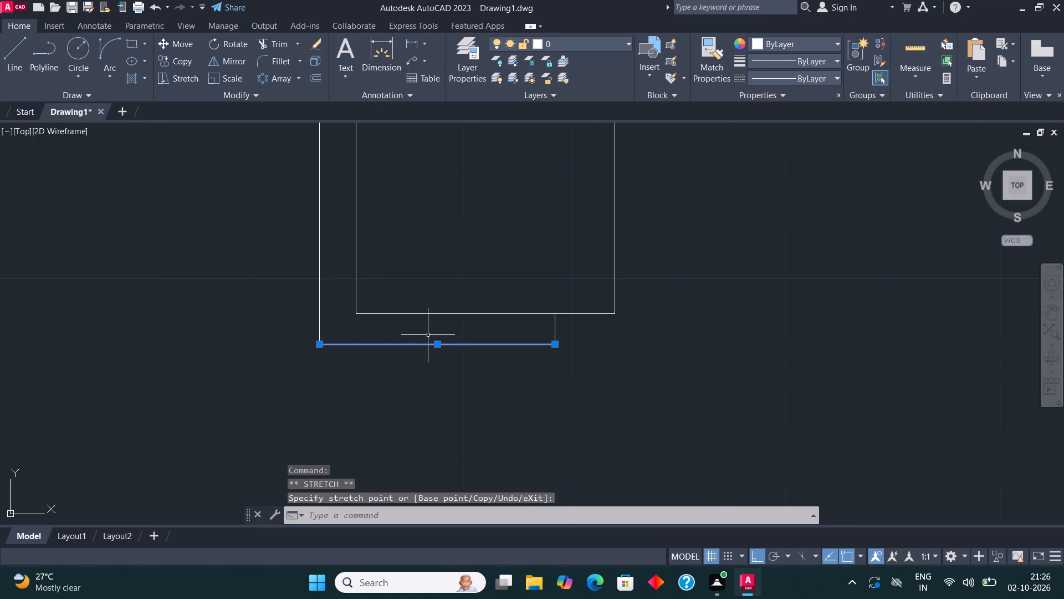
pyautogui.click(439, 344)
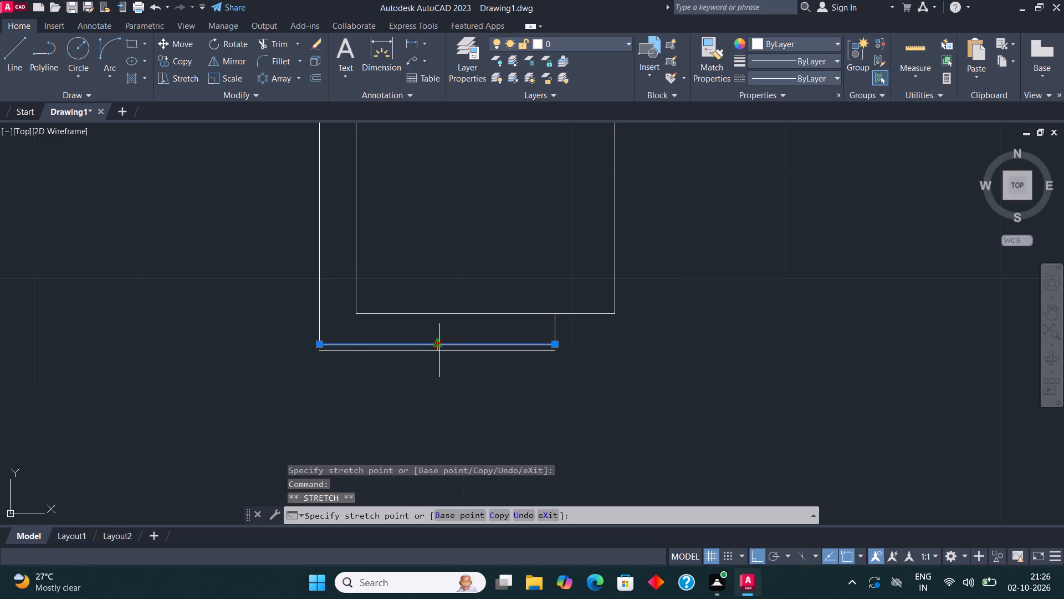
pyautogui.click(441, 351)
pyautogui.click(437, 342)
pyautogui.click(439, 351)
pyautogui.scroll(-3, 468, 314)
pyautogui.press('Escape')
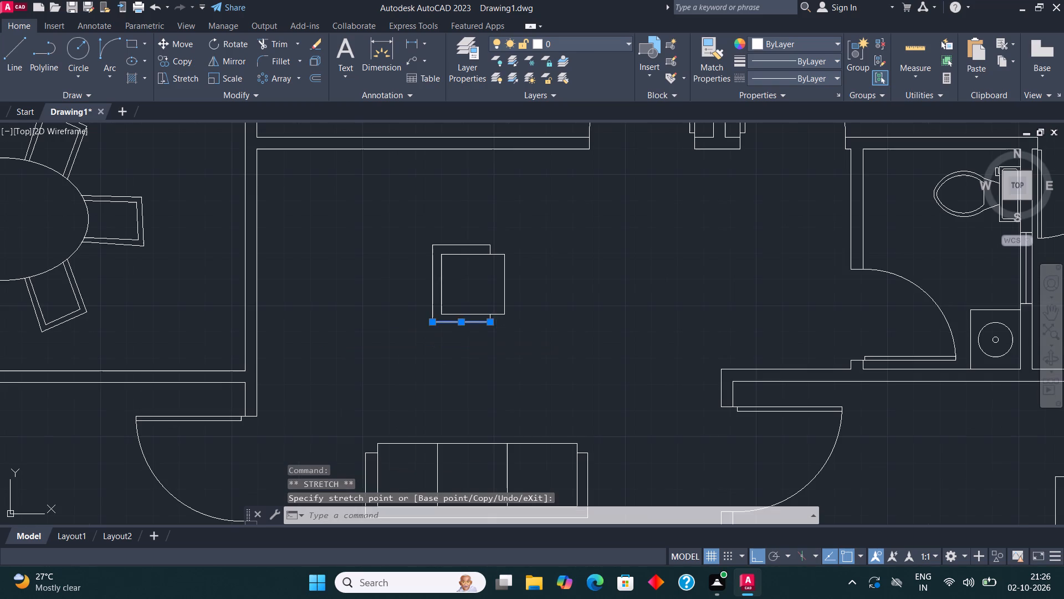
# Shift the armchair's bottom arm line slightly downward by its midpoint, away from the seat.
pyautogui.moveTo(441, 332); pyautogui.dragTo(497, 357, button='middle')
pyautogui.scroll(1, 497, 357)
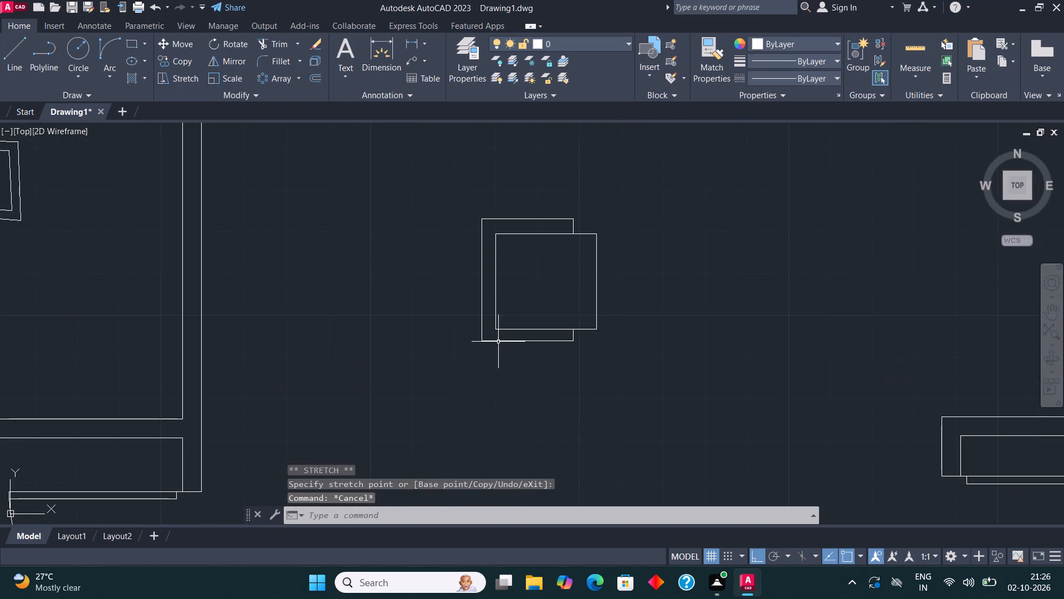
pyautogui.scroll(2, 498, 342)
pyautogui.click(506, 343)
pyautogui.scroll(3, 572, 373)
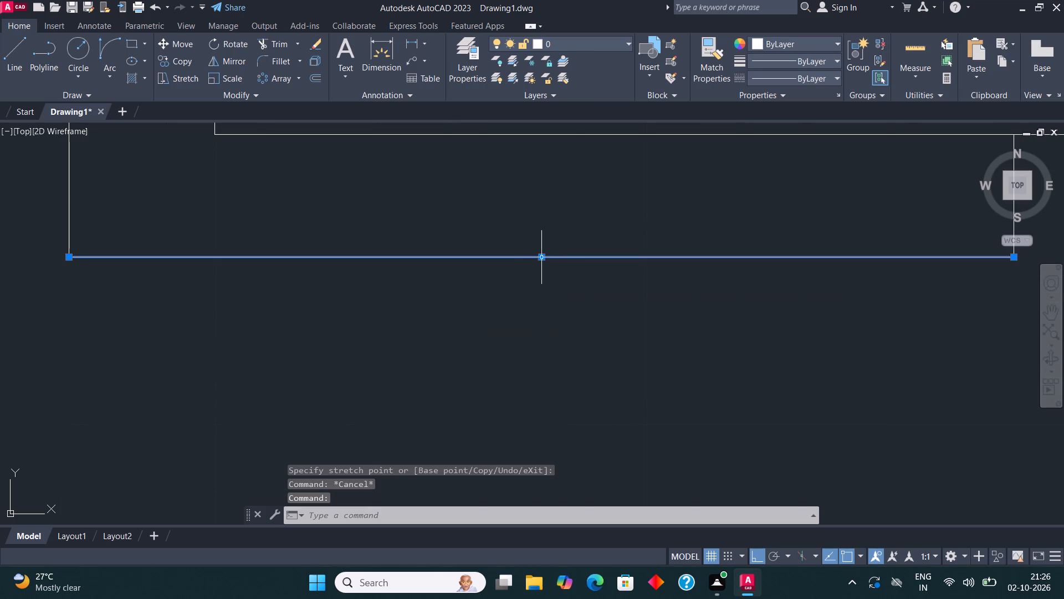
pyautogui.click(541, 256)
pyautogui.click(543, 276)
pyautogui.scroll(-2, 538, 290)
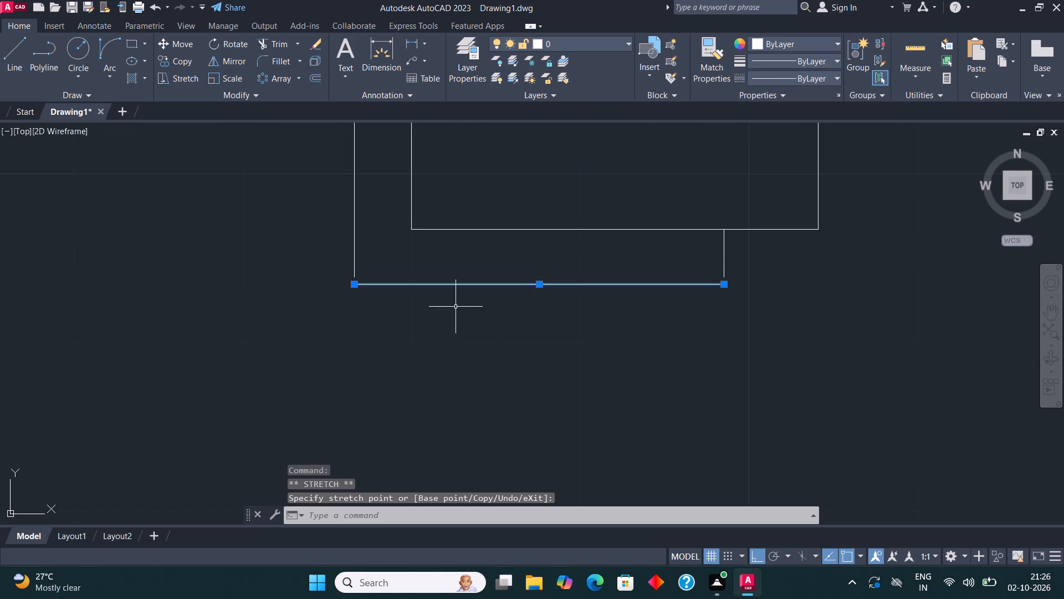
# Fillet the bottom arm line with the armchair's back line and with its short front end line to close both corners.
pyautogui.click(279, 66)
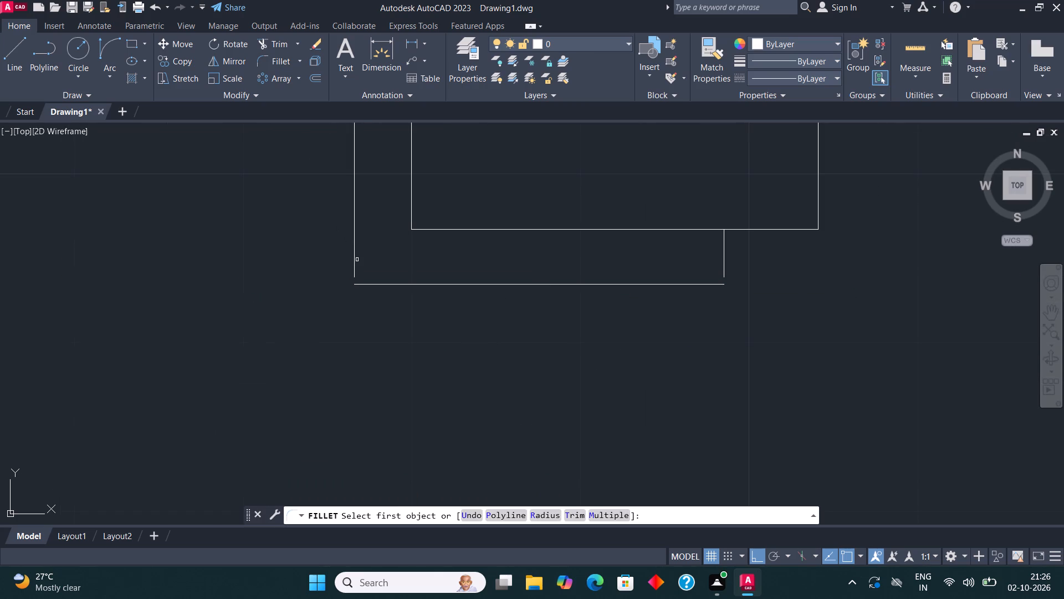
pyautogui.click(355, 260)
pyautogui.click(374, 285)
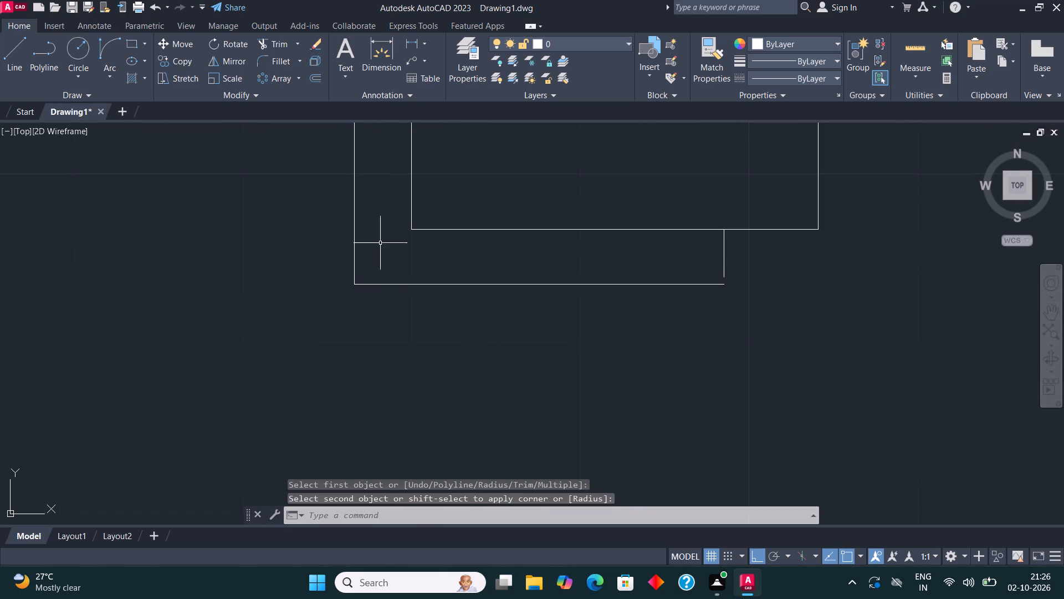
pyautogui.click(273, 56)
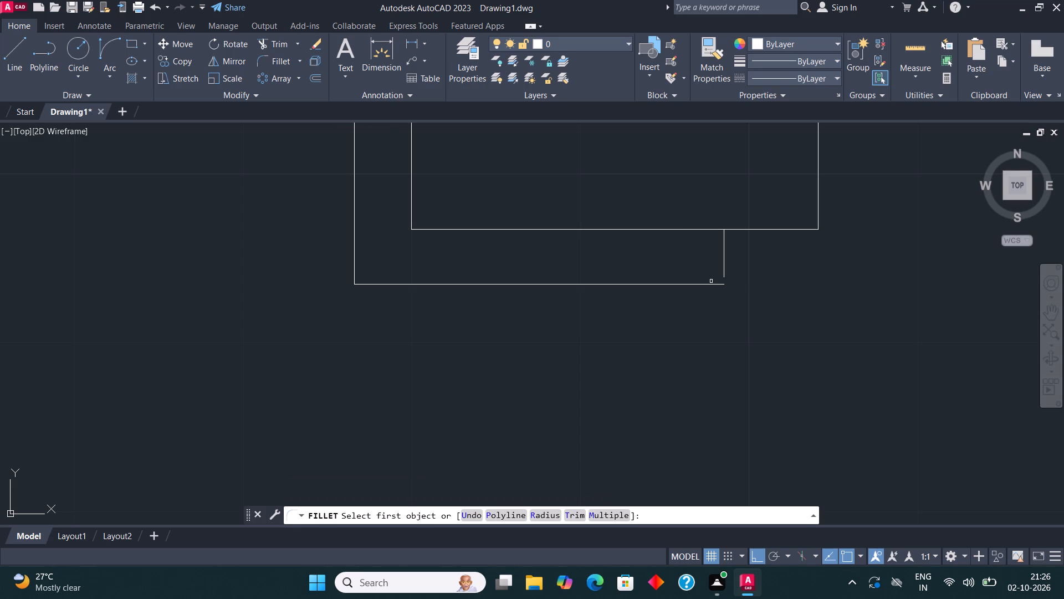
pyautogui.click(715, 286)
pyautogui.click(724, 267)
# With Ortho off, move the whole armchair down and left to just above the sofa's left end.
pyautogui.scroll(-4, 646, 297)
pyautogui.moveTo(638, 308); pyautogui.dragTo(624, 296, button='middle')
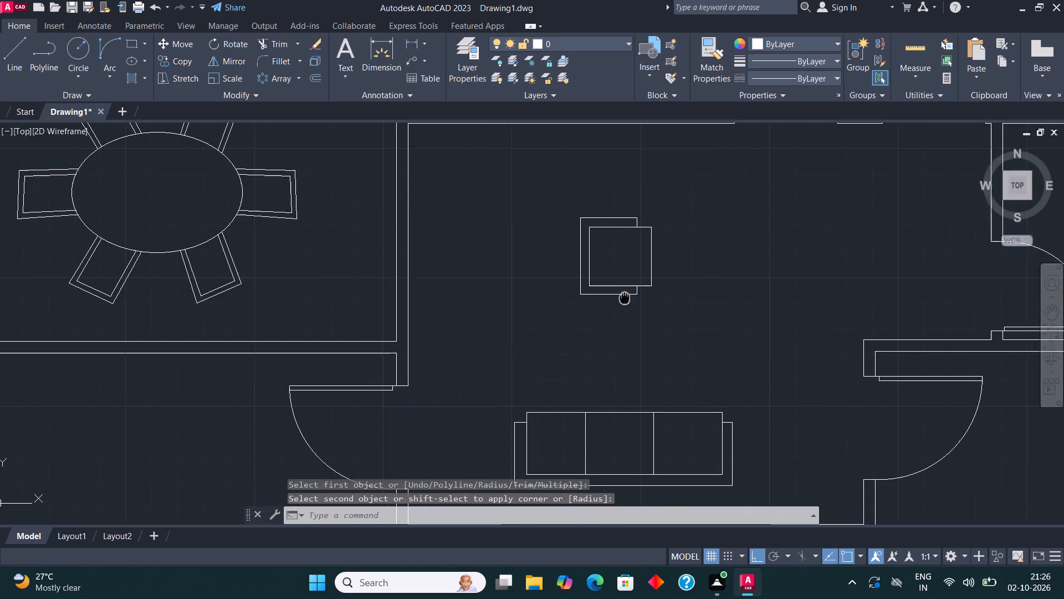
pyautogui.moveTo(624, 296); pyautogui.dragTo(605, 274, button='middle')
pyautogui.scroll(-1, 611, 288)
pyautogui.scroll(1, 647, 291)
pyautogui.moveTo(643, 298); pyautogui.dragTo(638, 286)
pyautogui.click(501, 174)
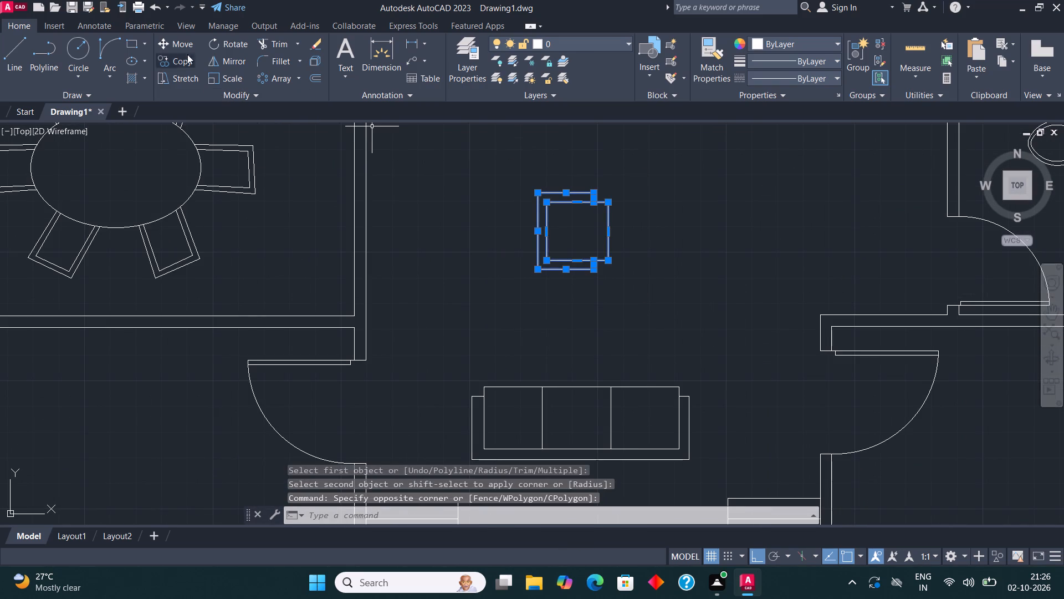
pyautogui.click(183, 44)
pyautogui.click(575, 243)
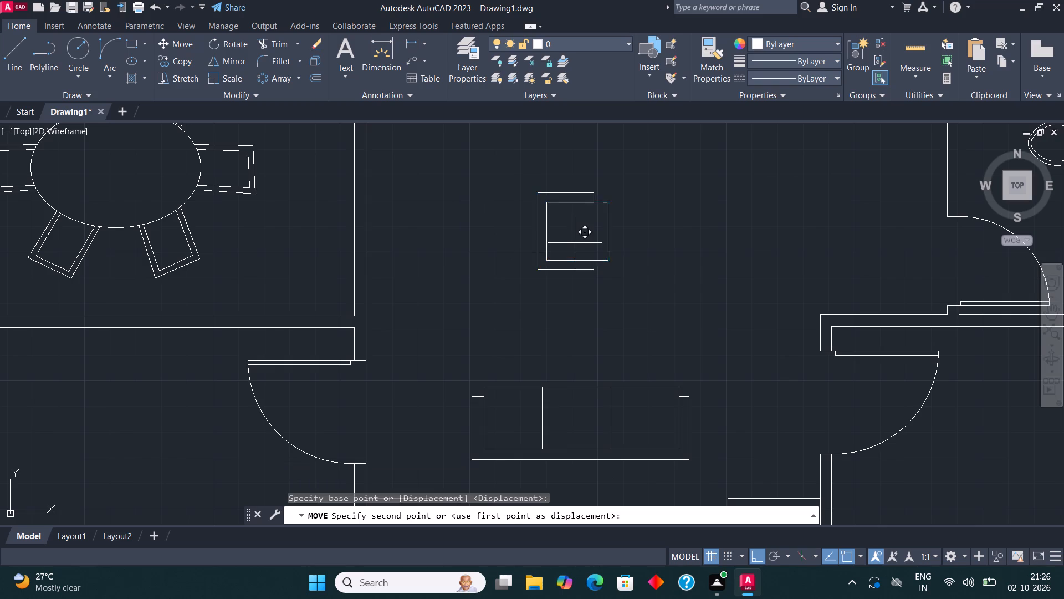
pyautogui.press('F8')
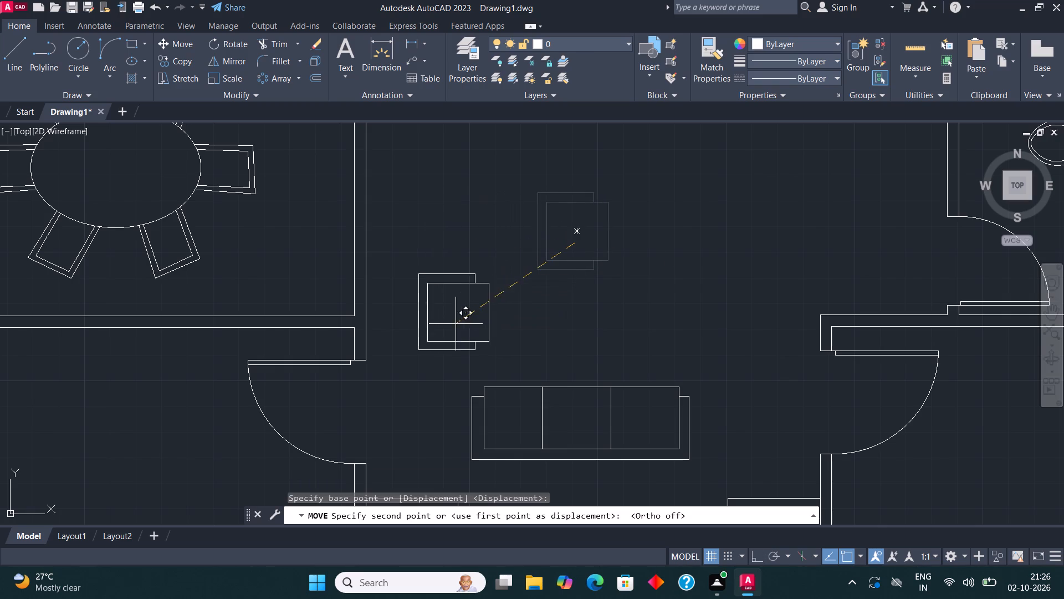
pyautogui.click(470, 322)
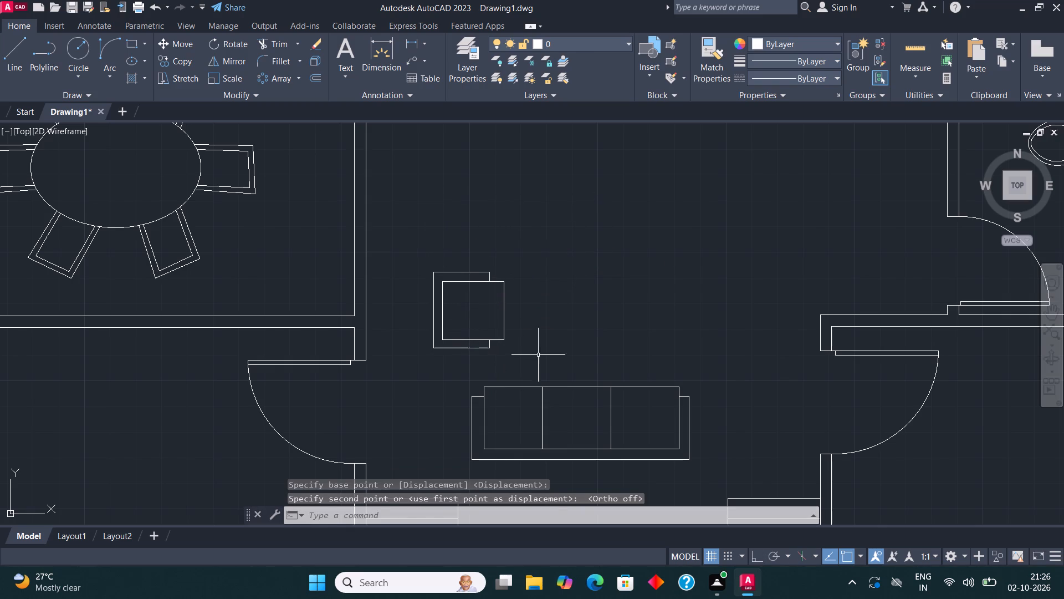
# Mirror the armchair about a vertical line above the sofa's middle with Ortho on, keeping the original.
pyautogui.click(540, 355)
pyautogui.click(416, 242)
pyautogui.click(234, 59)
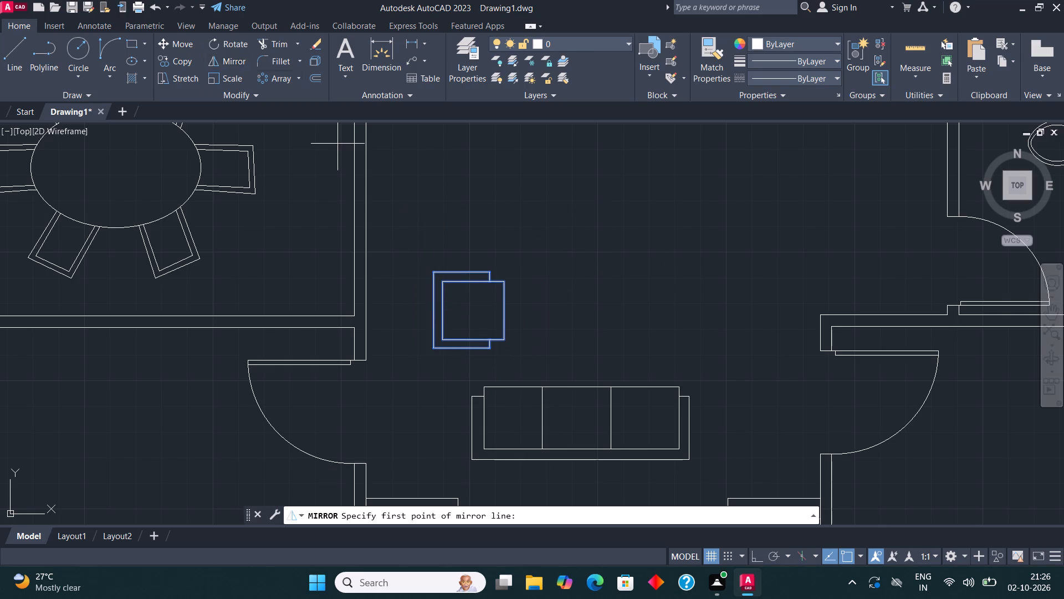
pyautogui.click(594, 310)
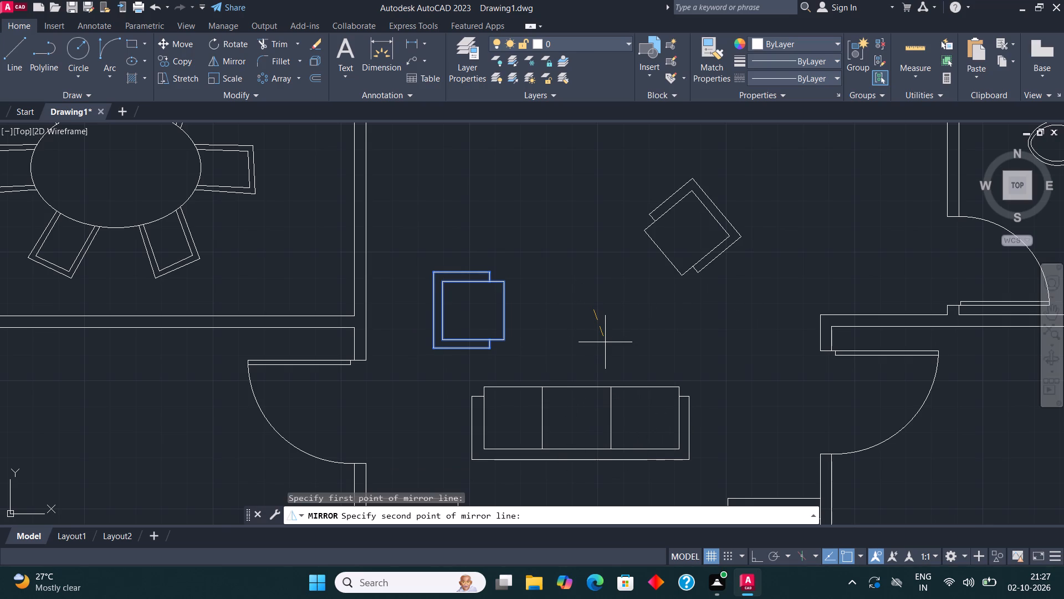
pyautogui.press('F8')
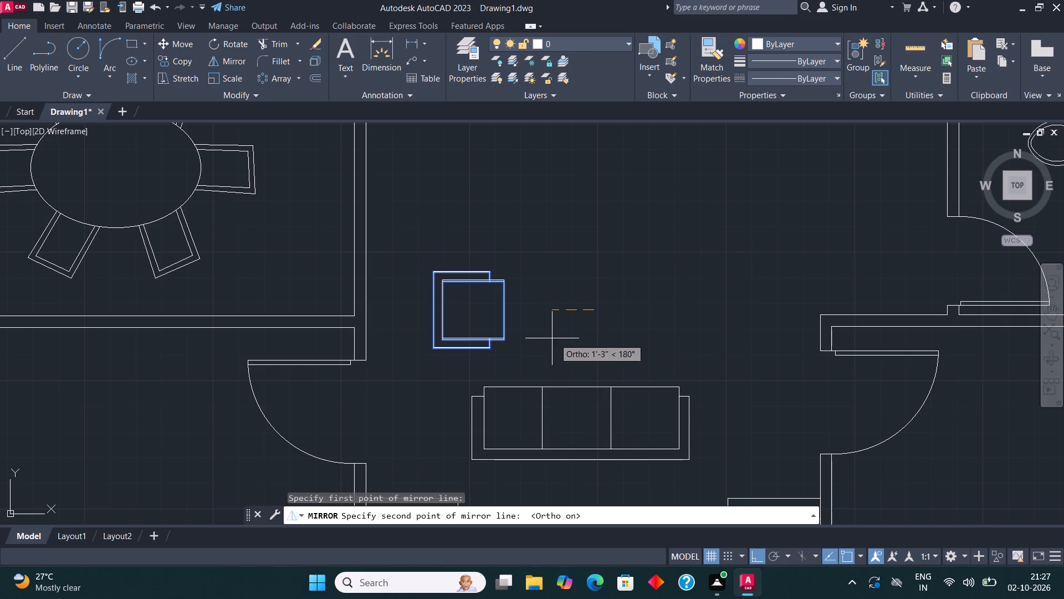
pyautogui.click(587, 356)
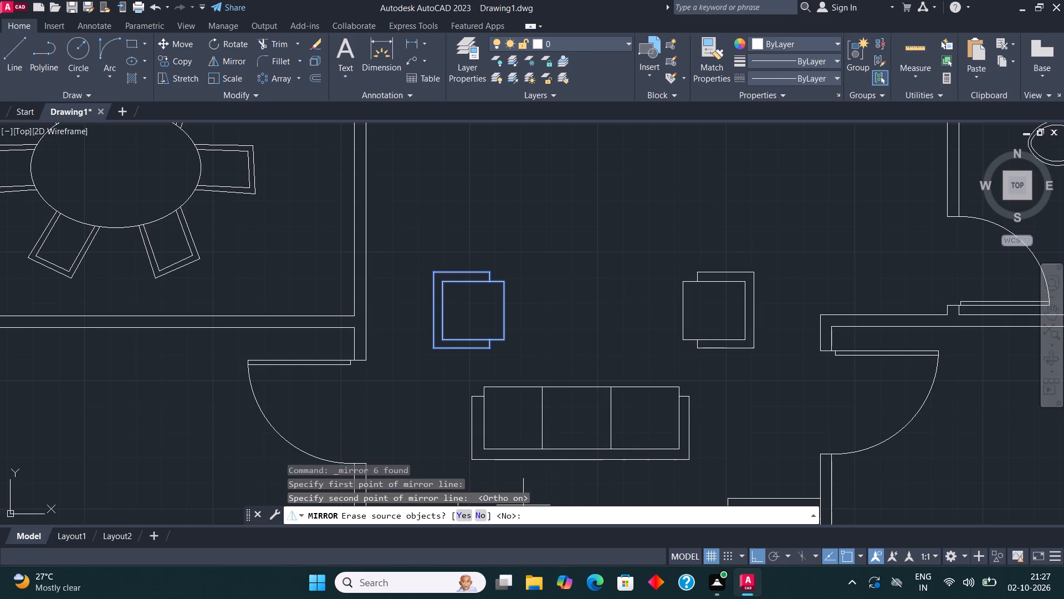
pyautogui.click(478, 514)
# Move the mirrored armchair slightly left, closer to the original armchair and the sofa's right end.
pyautogui.moveTo(692, 390); pyautogui.dragTo(676, 384, button='middle')
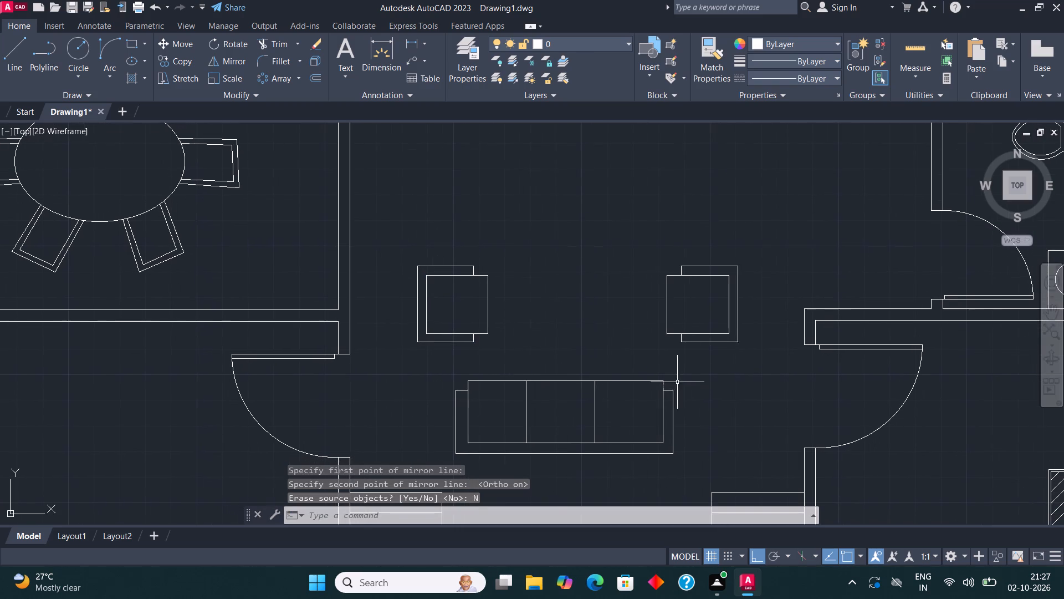
pyautogui.click(743, 357)
pyautogui.click(625, 261)
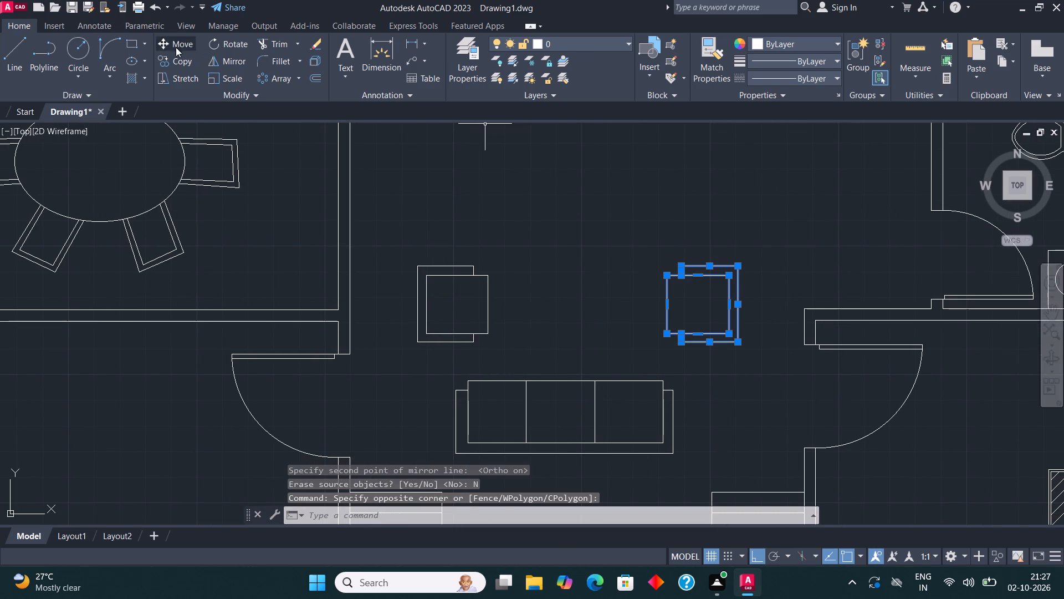
pyautogui.click(174, 45)
pyautogui.click(689, 306)
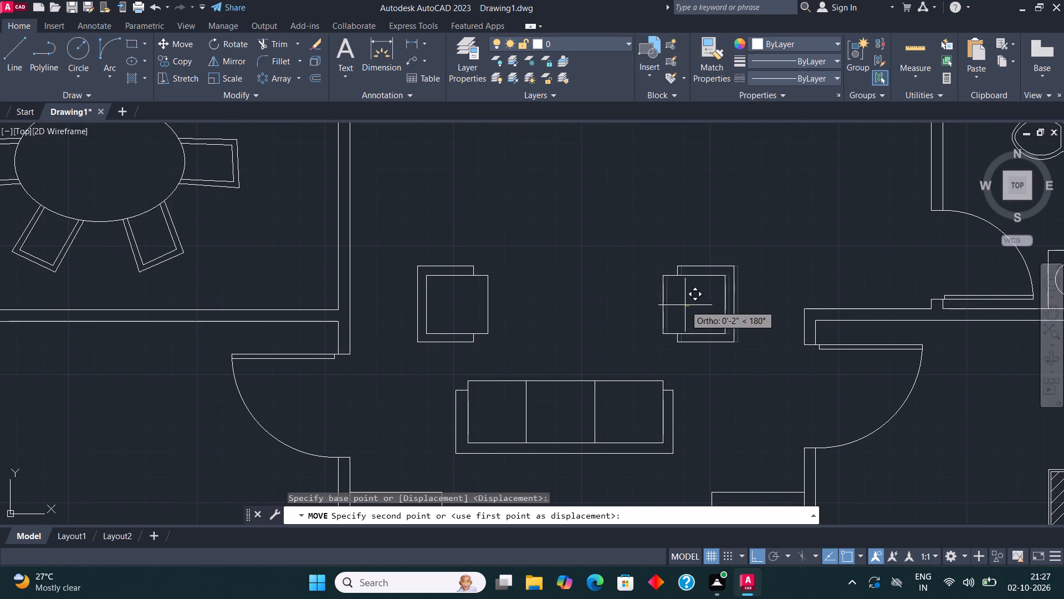
pyautogui.click(672, 299)
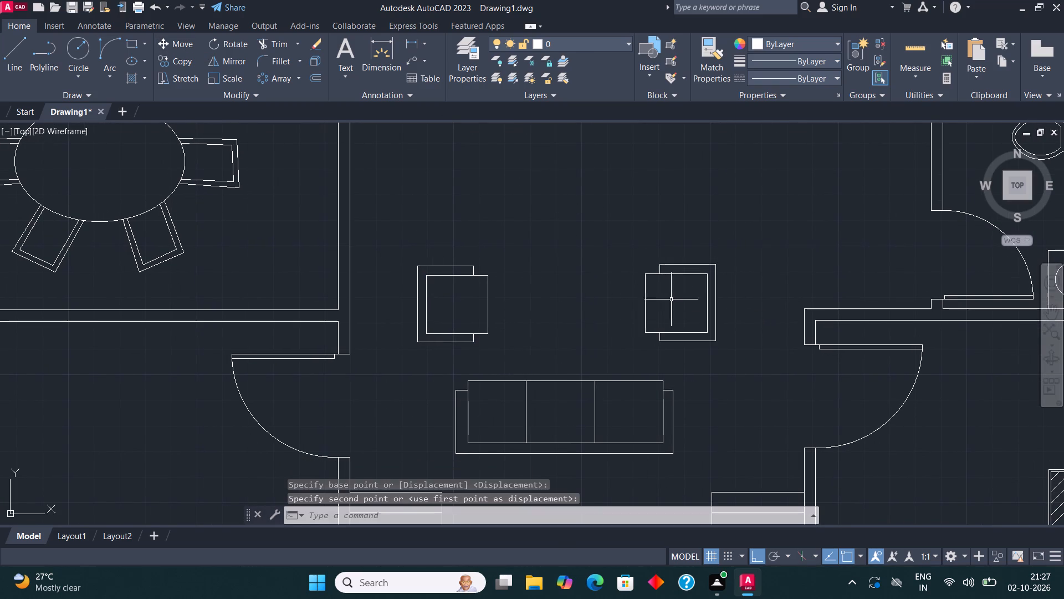
pyautogui.press('Escape')
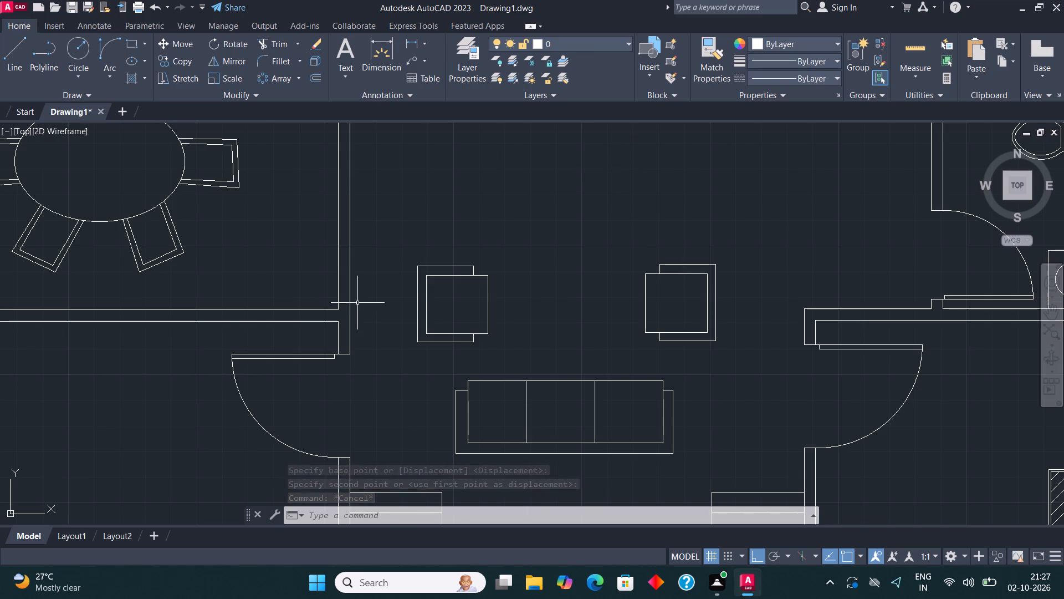
# Draw a horizontal rectangle midway between the two armchairs as the hall's coffee table.
pyautogui.click(125, 44)
pyautogui.moveTo(576, 271); pyautogui.dragTo(559, 266, button='middle')
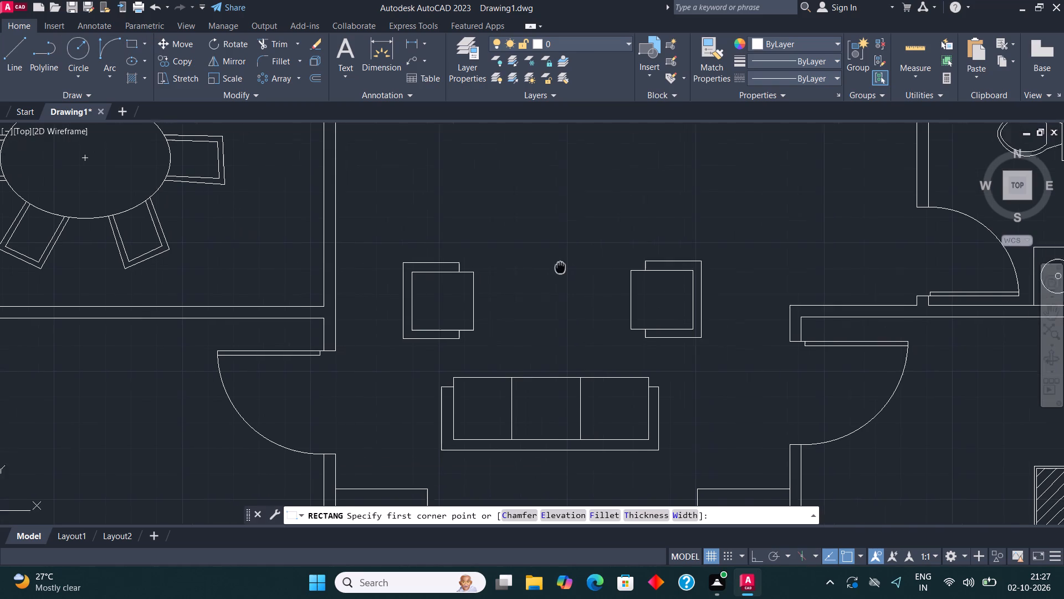
pyautogui.moveTo(559, 266); pyautogui.dragTo(554, 264, button='middle')
pyautogui.scroll(2, 561, 283)
pyautogui.click(423, 260)
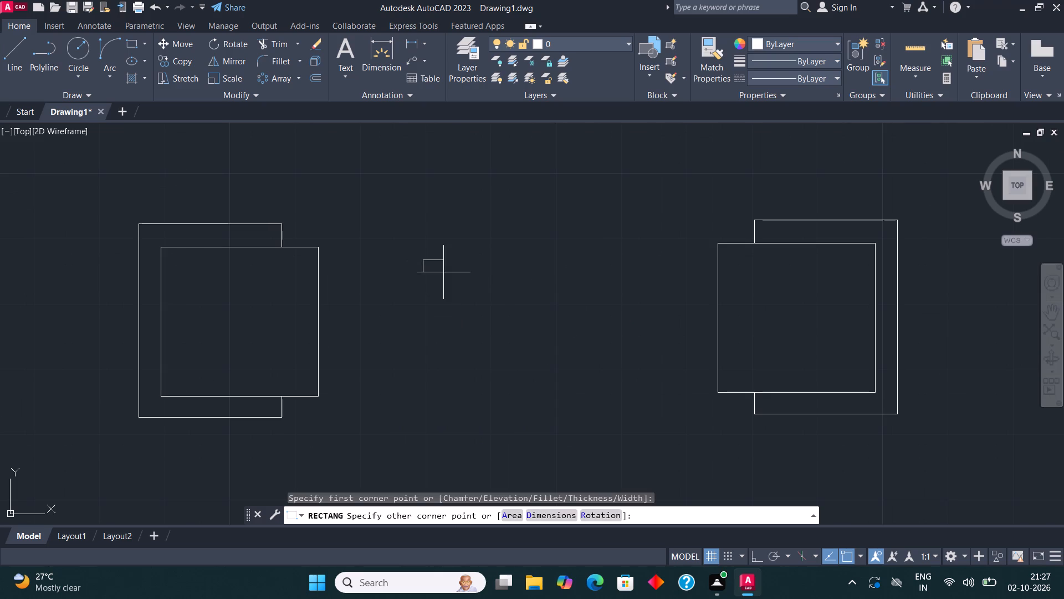
pyautogui.click(640, 377)
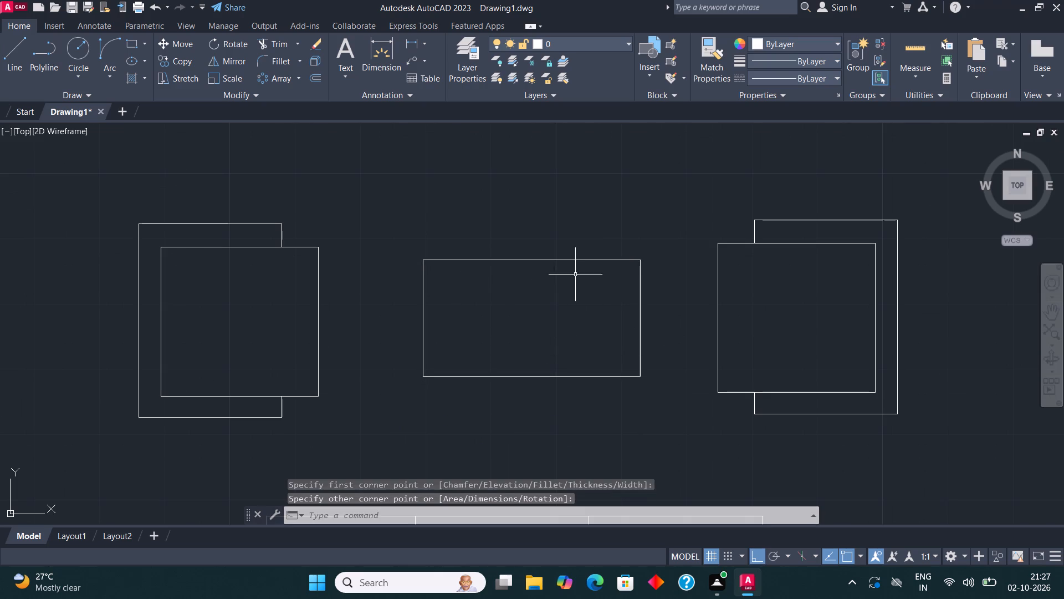
# Offset the coffee table rectangle 1" inward.
pyautogui.click(509, 261)
pyautogui.click(316, 83)
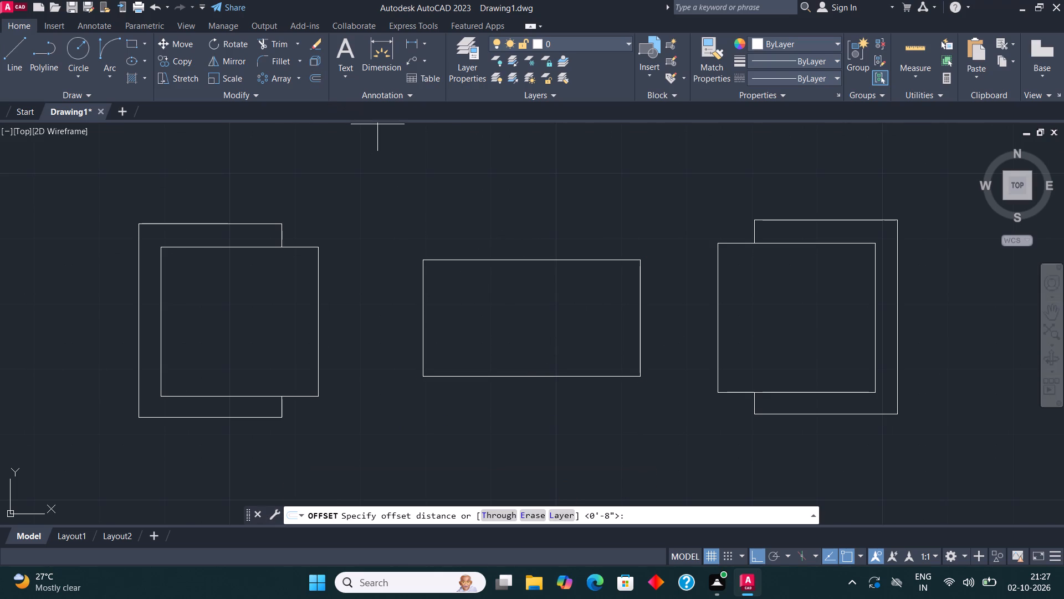
pyautogui.click(531, 255)
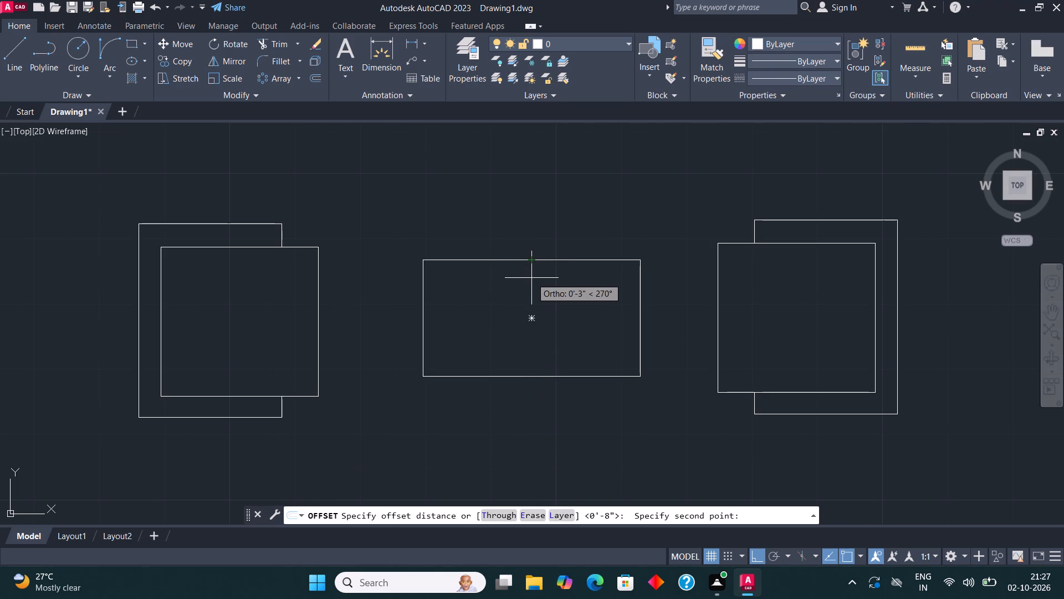
pyautogui.write('1"')
pyautogui.press('Return')
pyautogui.click(531, 278)
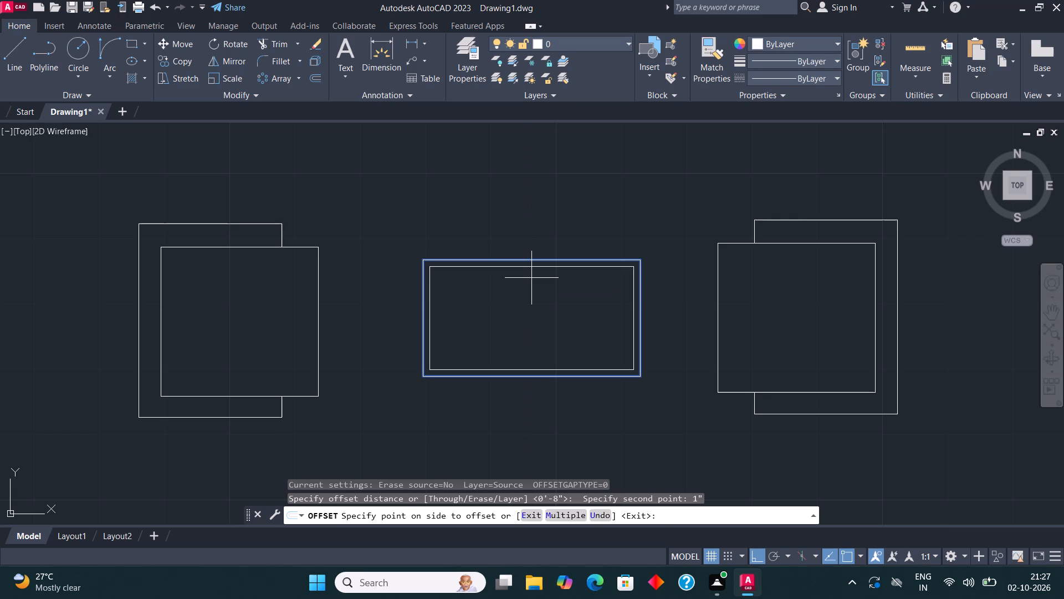
pyautogui.click(504, 298)
pyautogui.press('Escape')
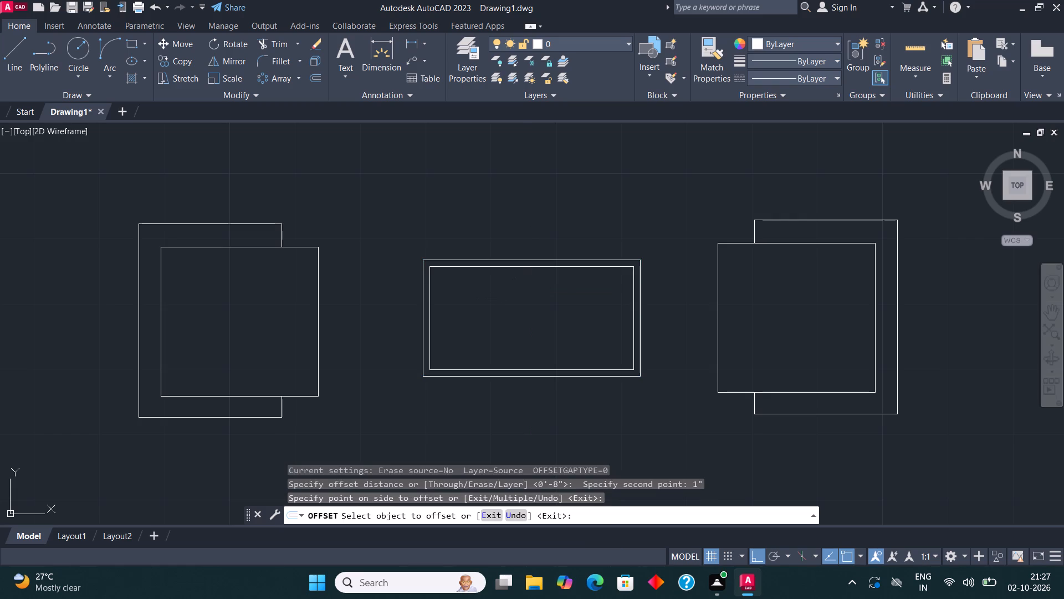
# Hatch the inside of the coffee table's inner rectangle with the ANSI31 pattern.
pyautogui.moveTo(479, 296); pyautogui.dragTo(477, 273, button='middle')
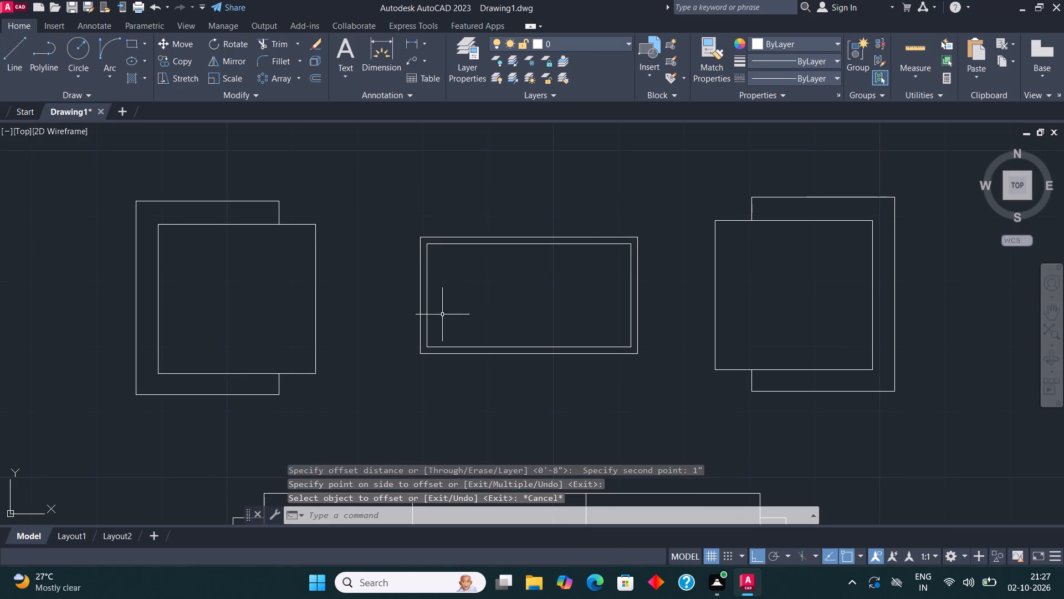
pyautogui.press('h')
pyautogui.press('Return')
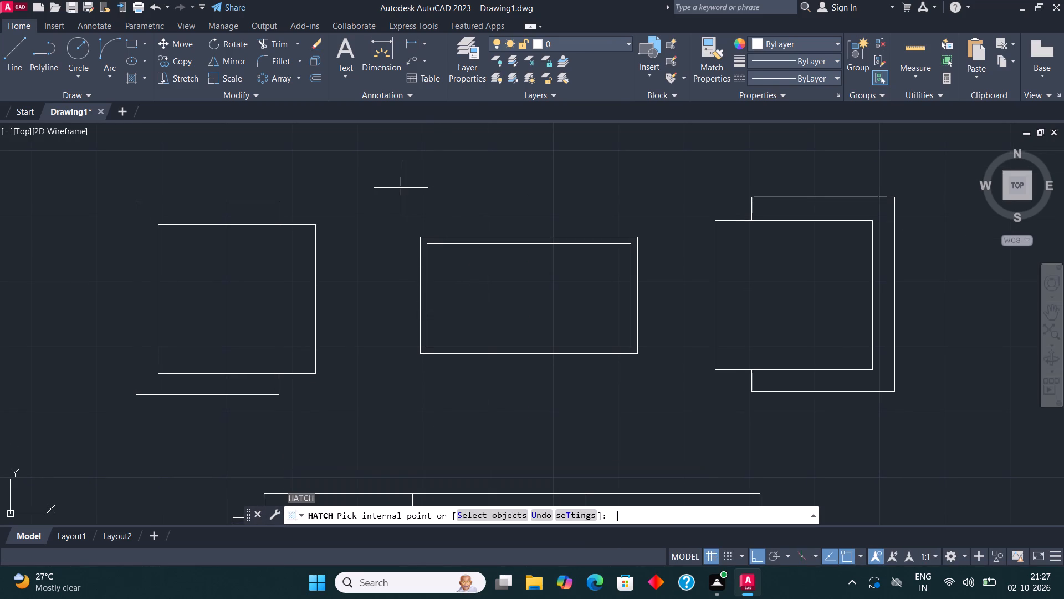
pyautogui.click(230, 59)
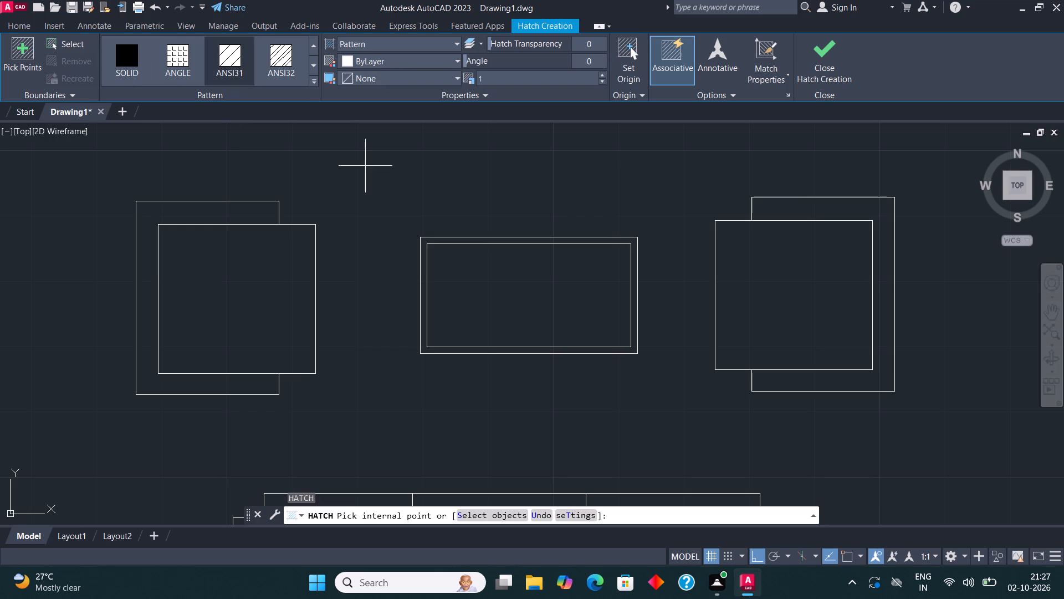
pyautogui.click(482, 288)
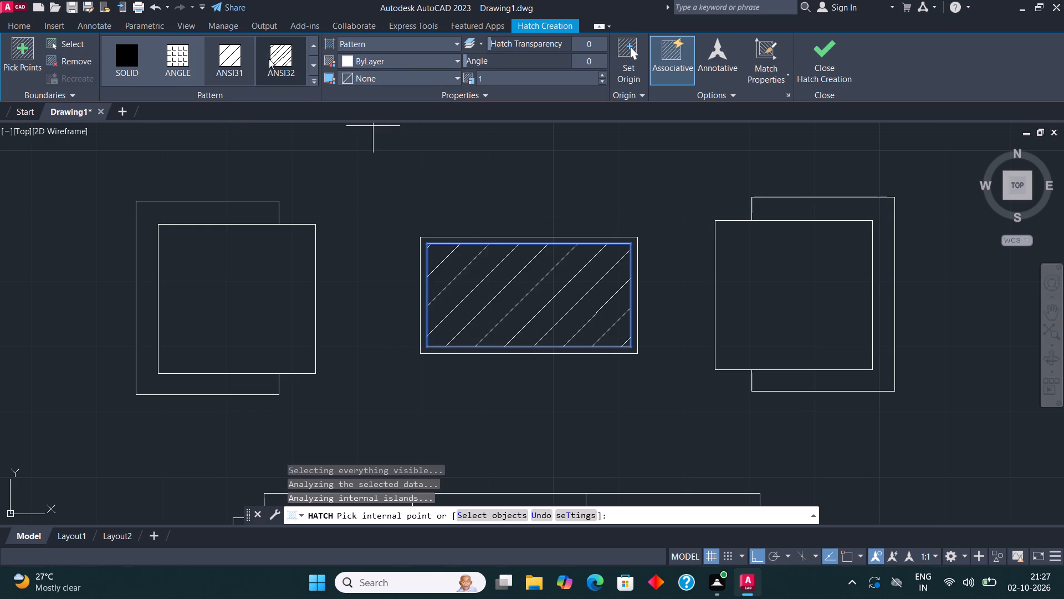
pyautogui.click(278, 54)
pyautogui.click(234, 49)
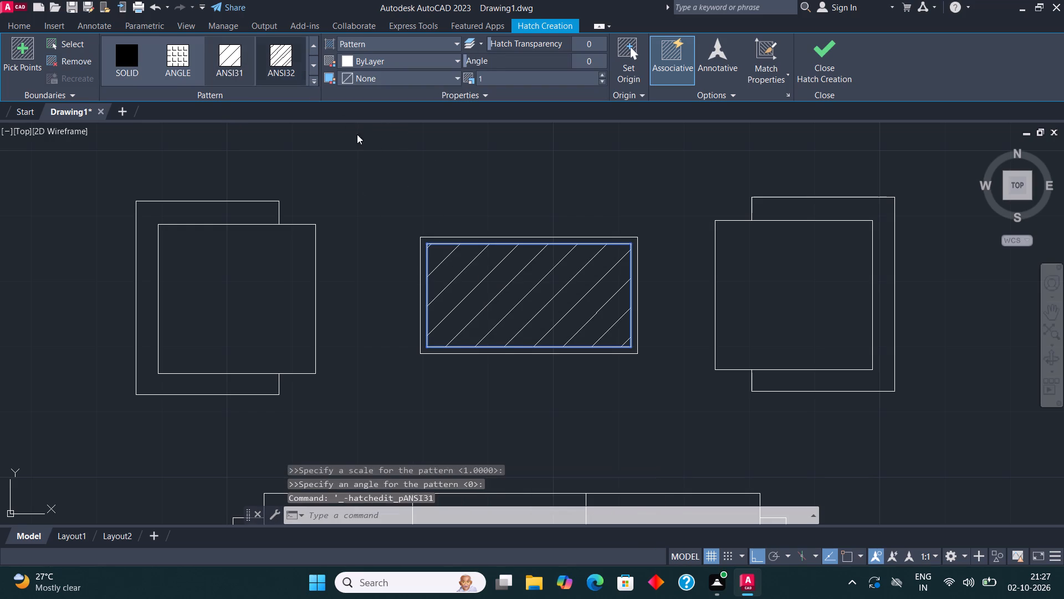
pyautogui.click(826, 50)
# Draw a long, thin rectangle against the hall's upper wall, left of the bedroom door and facing the sofa.
pyautogui.scroll(-2, 500, 308)
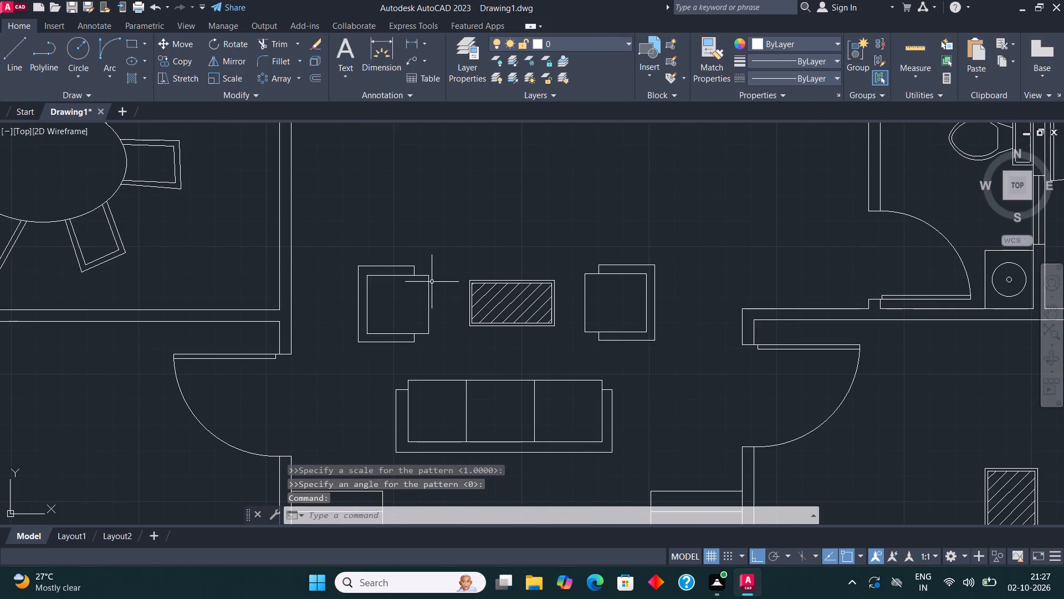
pyautogui.moveTo(561, 302); pyautogui.dragTo(543, 296, button='middle')
pyautogui.scroll(-2, 534, 297)
pyautogui.moveTo(535, 250); pyautogui.dragTo(532, 270, button='middle')
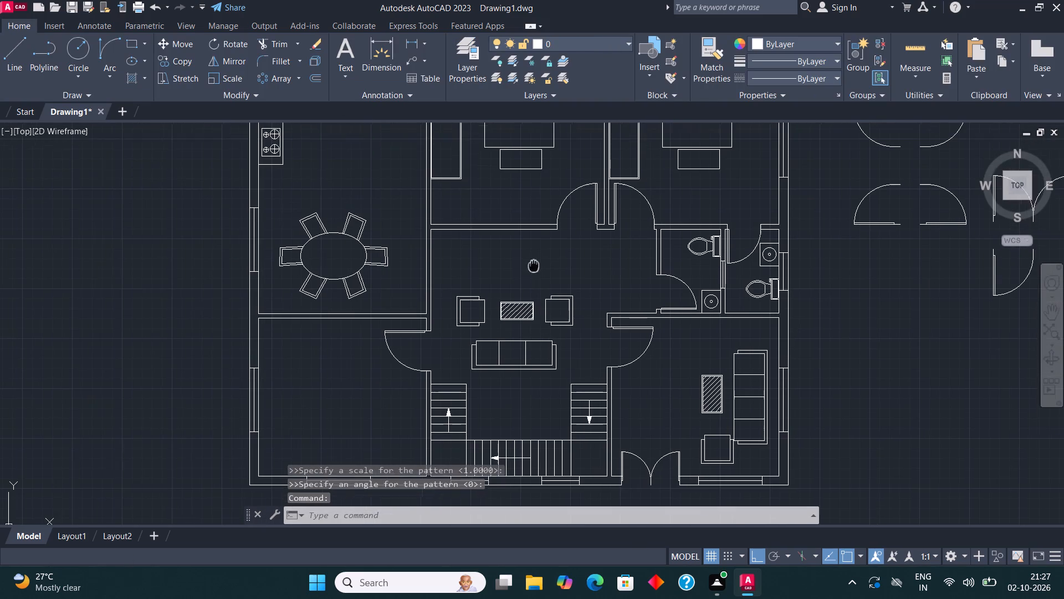
pyautogui.moveTo(532, 270); pyautogui.dragTo(531, 272, button='middle')
pyautogui.click(128, 39)
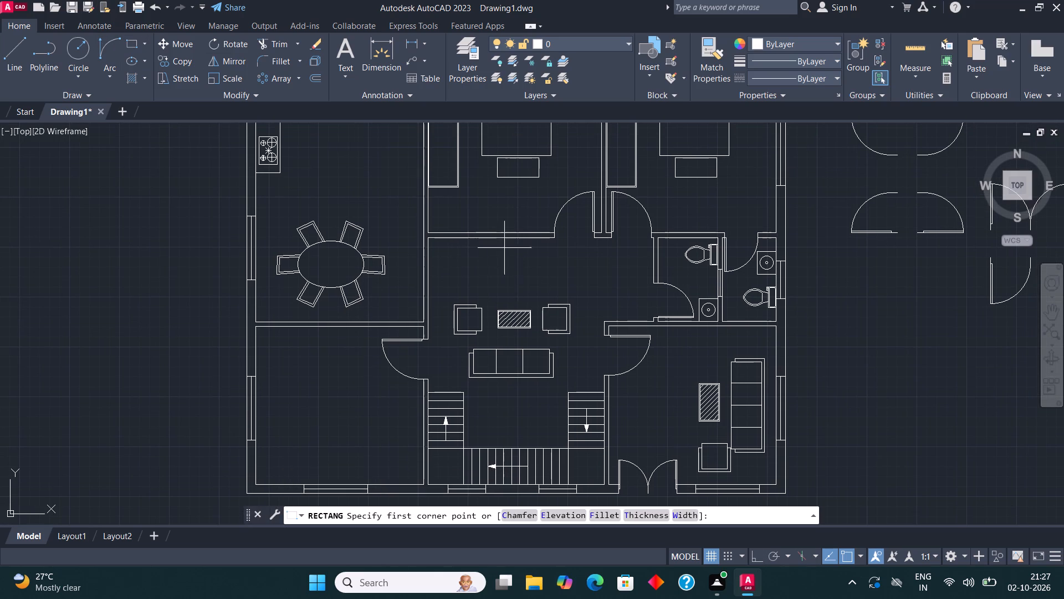
pyautogui.scroll(3, 502, 245)
pyautogui.click(369, 215)
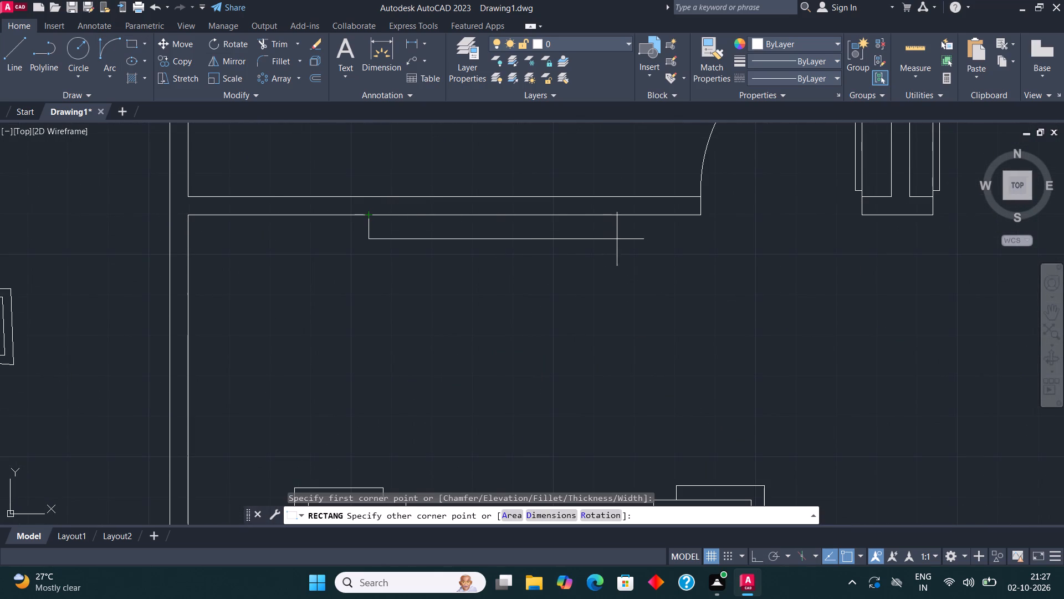
pyautogui.click(681, 236)
# Copy the right bedroom's bed, bench and bedside table horizontally to the empty area left of the floor plan.
pyautogui.scroll(-3, 681, 237)
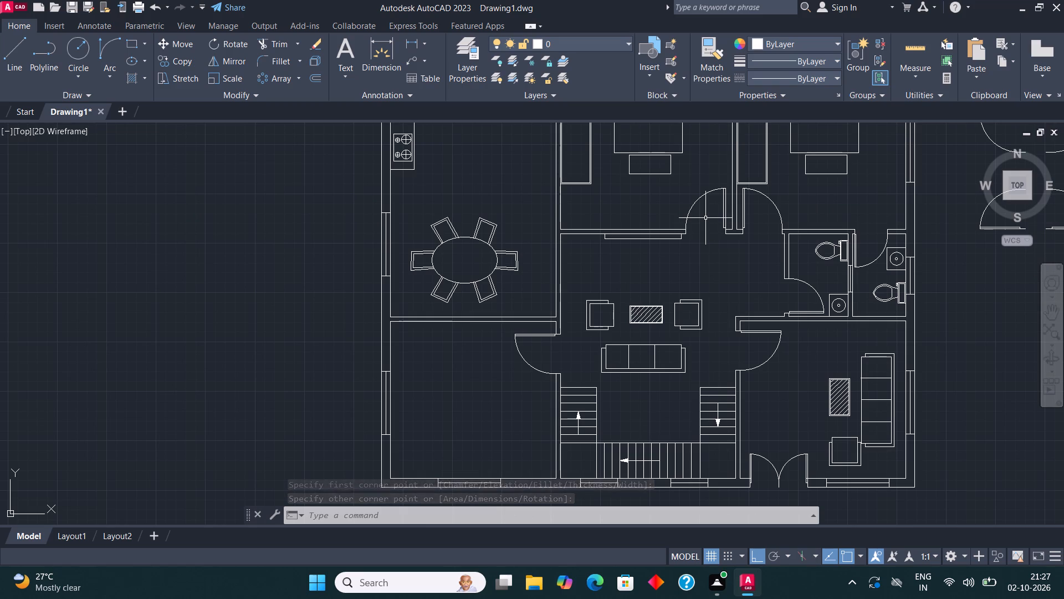
pyautogui.scroll(-1, 705, 218)
pyautogui.moveTo(842, 209); pyautogui.dragTo(773, 327, button='middle')
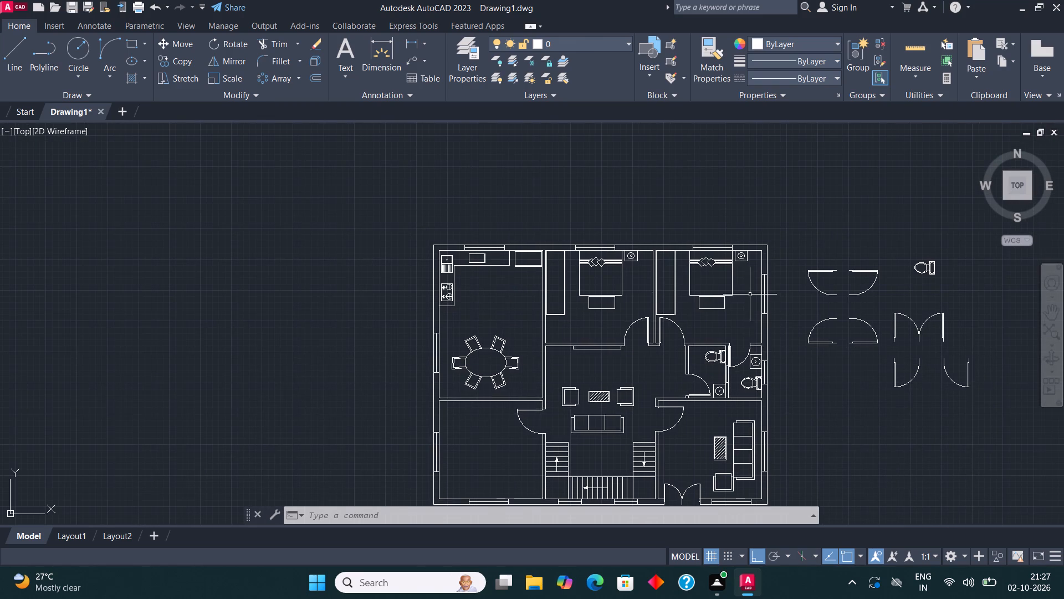
pyautogui.scroll(2, 750, 293)
pyautogui.click(729, 349)
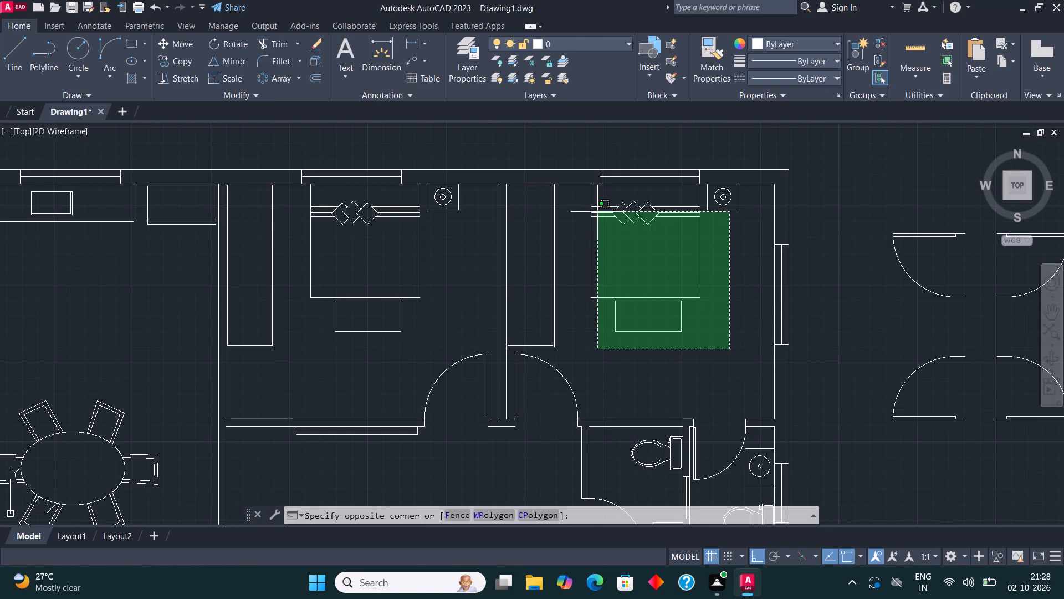
pyautogui.click(586, 193)
pyautogui.click(184, 55)
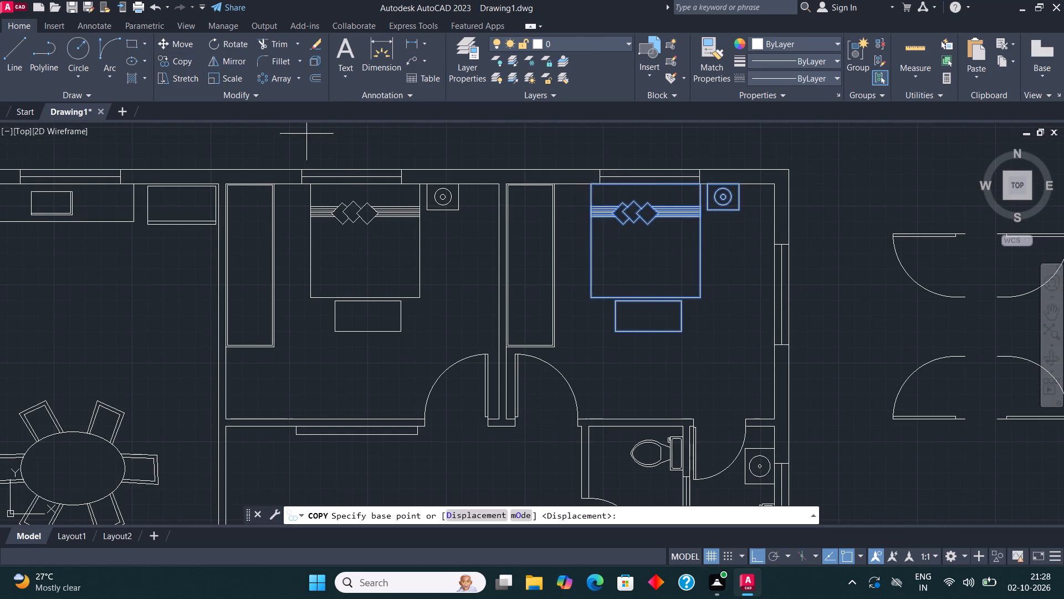
pyautogui.click(707, 261)
pyautogui.scroll(-2, 700, 249)
pyautogui.click(341, 335)
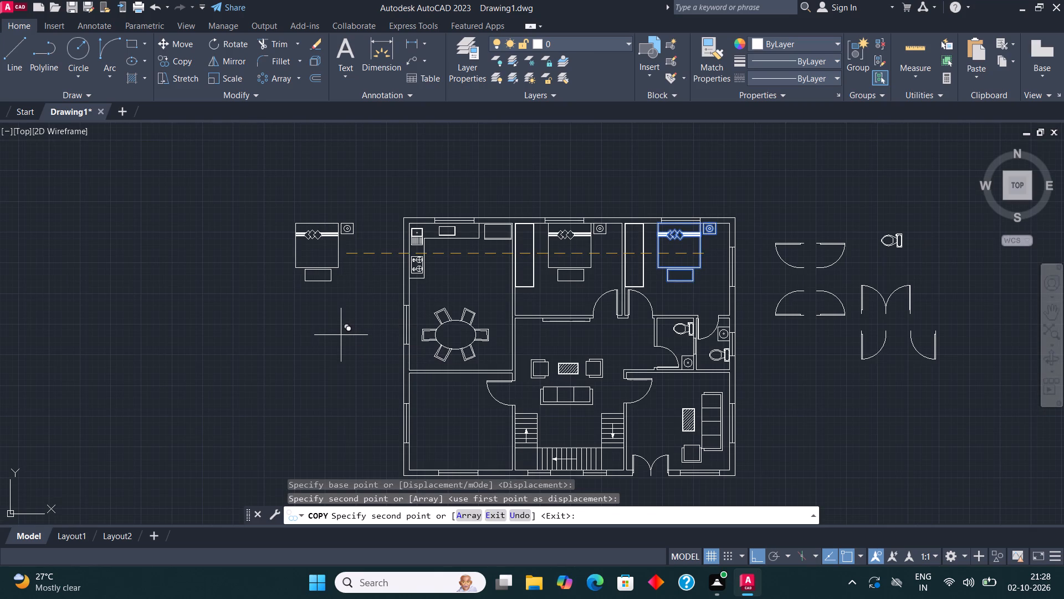
pyautogui.press('Escape')
# Rotate the copied bed, bench and bedside table 90 degrees counterclockwise so the headboard faces left.
pyautogui.moveTo(294, 273); pyautogui.dragTo(356, 282, button='middle')
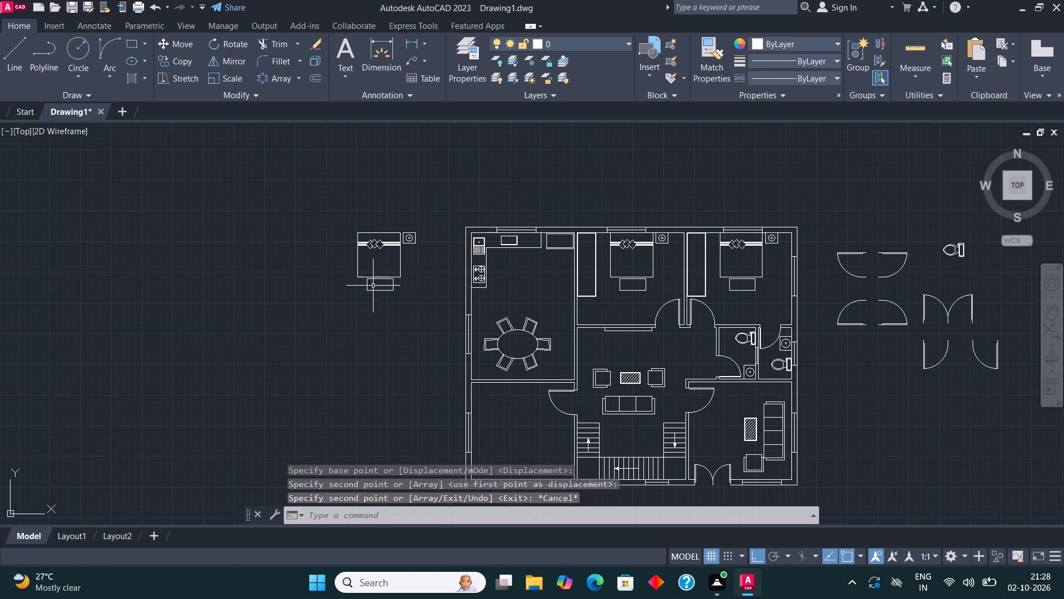
pyautogui.click(430, 302)
pyautogui.click(319, 201)
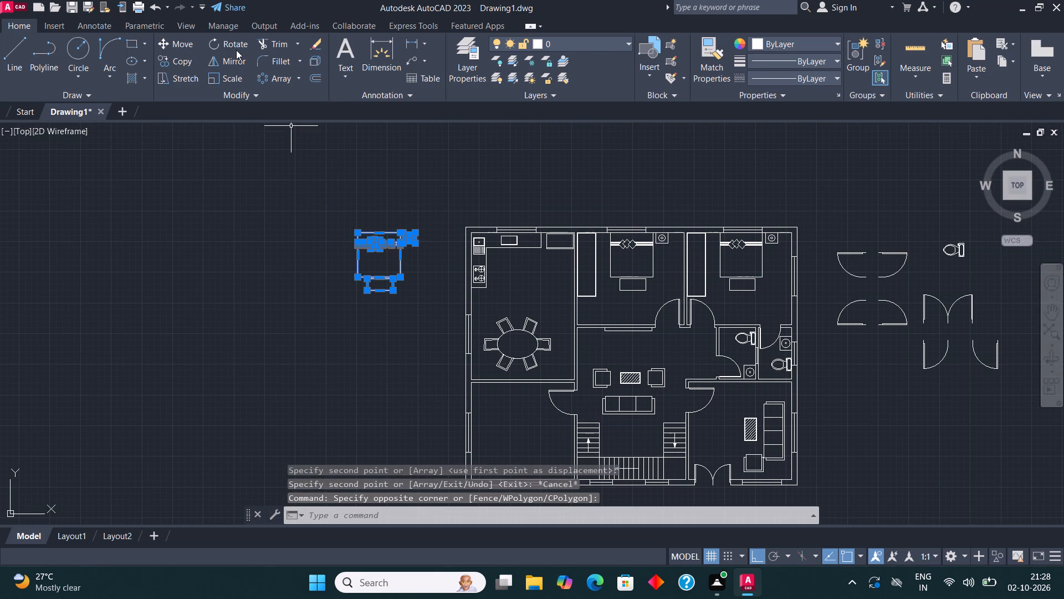
pyautogui.click(234, 48)
pyautogui.click(318, 265)
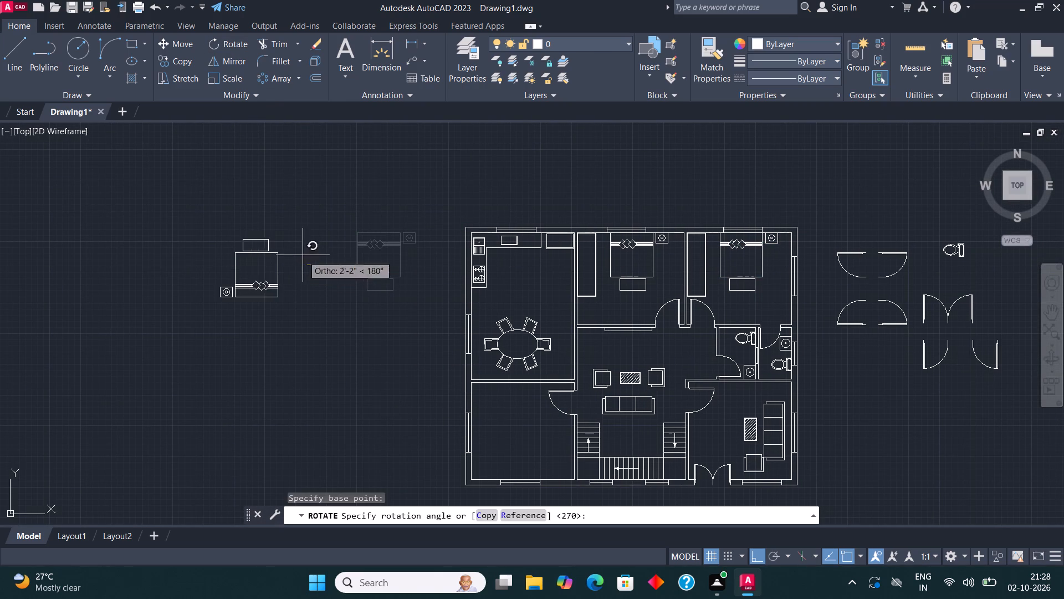
pyautogui.click(326, 243)
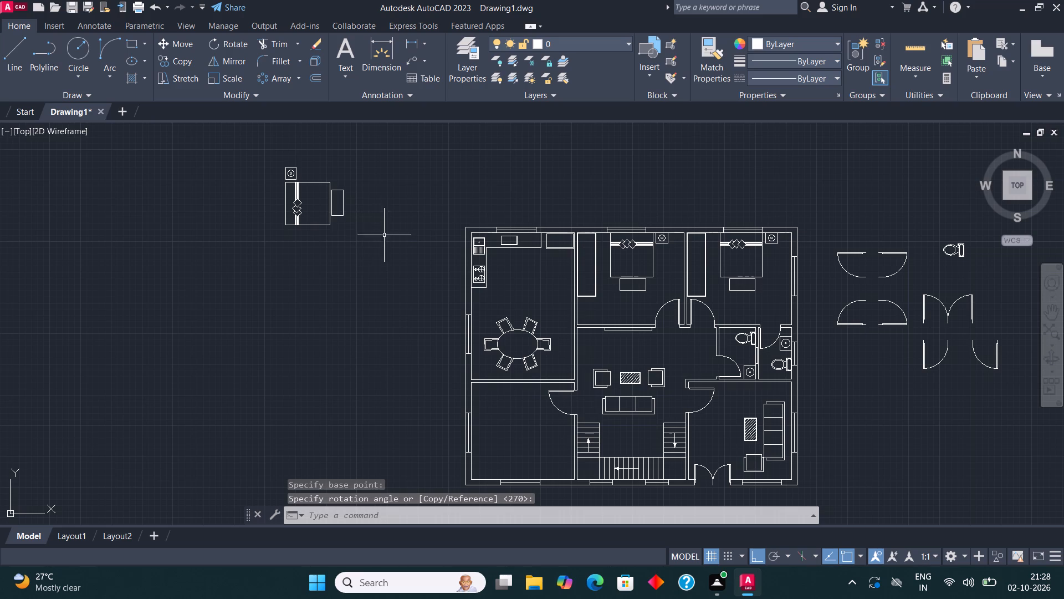
# Move the rotated bed, bench and bedside table into the lower-left room, with the headboard near its left wall and ortho off.
pyautogui.moveTo(376, 244); pyautogui.dragTo(373, 238)
pyautogui.click(249, 157)
pyautogui.click(181, 38)
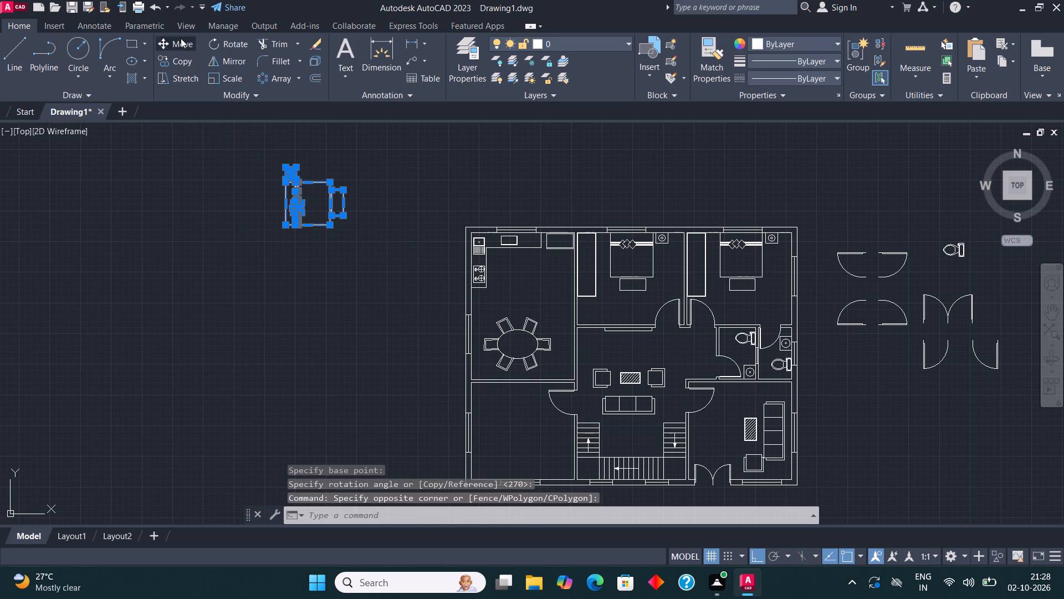
pyautogui.click(283, 230)
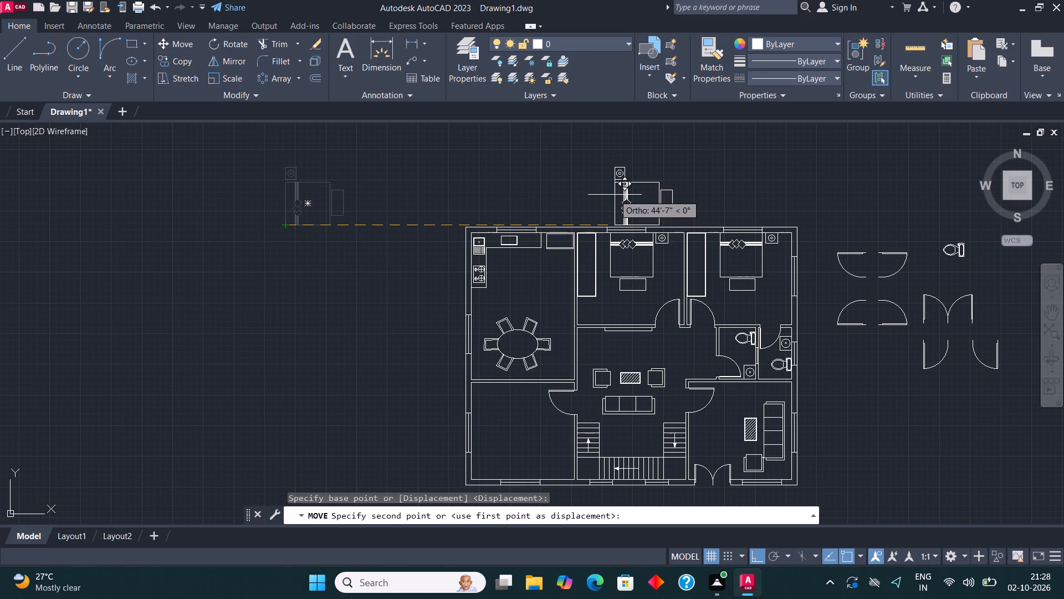
pyautogui.scroll(-2, 621, 202)
pyautogui.press('F8')
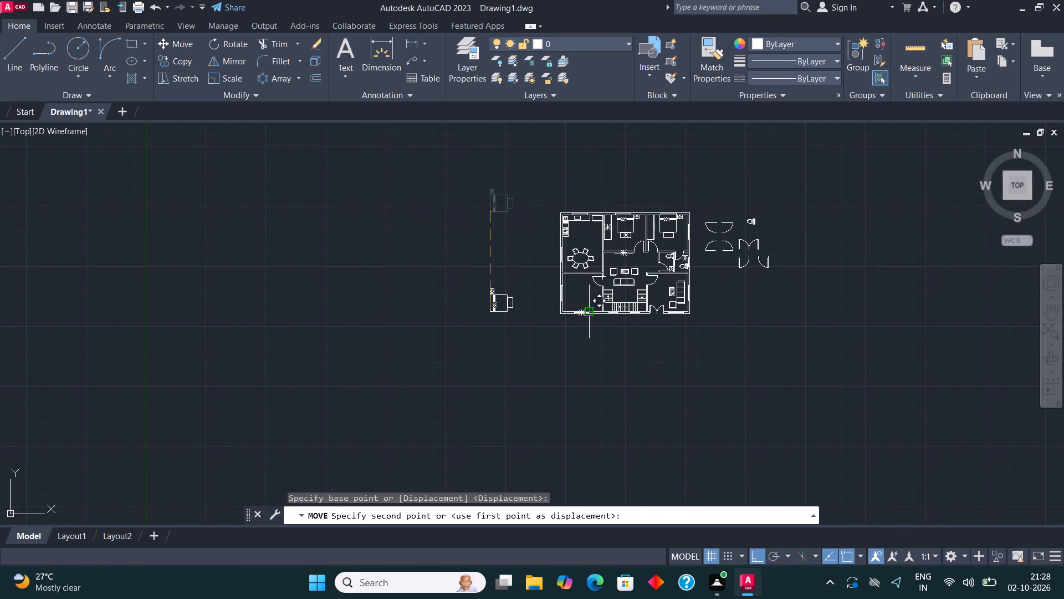
pyautogui.scroll(3, 577, 306)
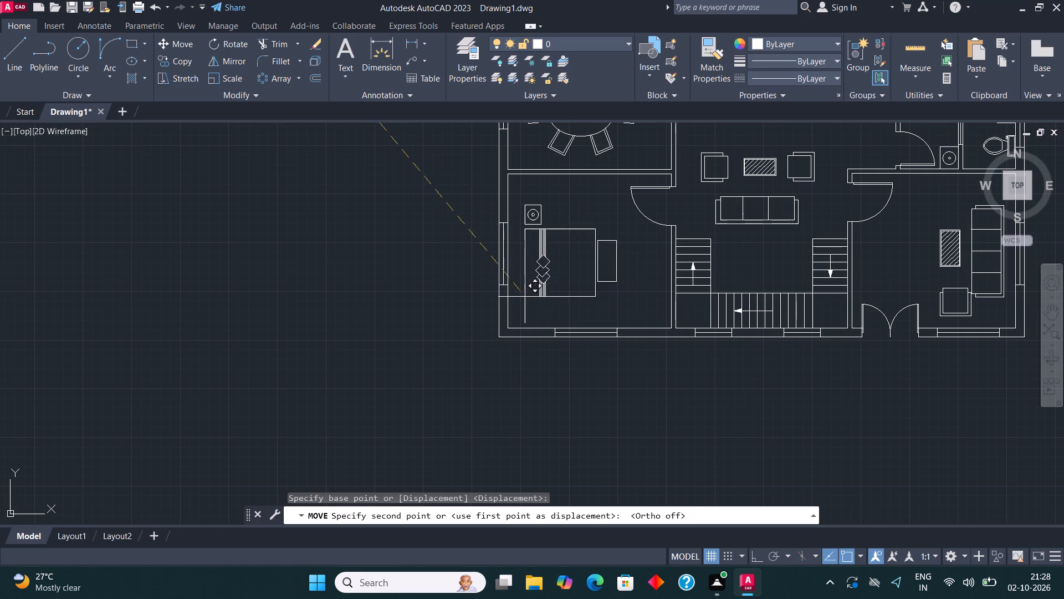
pyautogui.scroll(2, 524, 294)
pyautogui.click(488, 286)
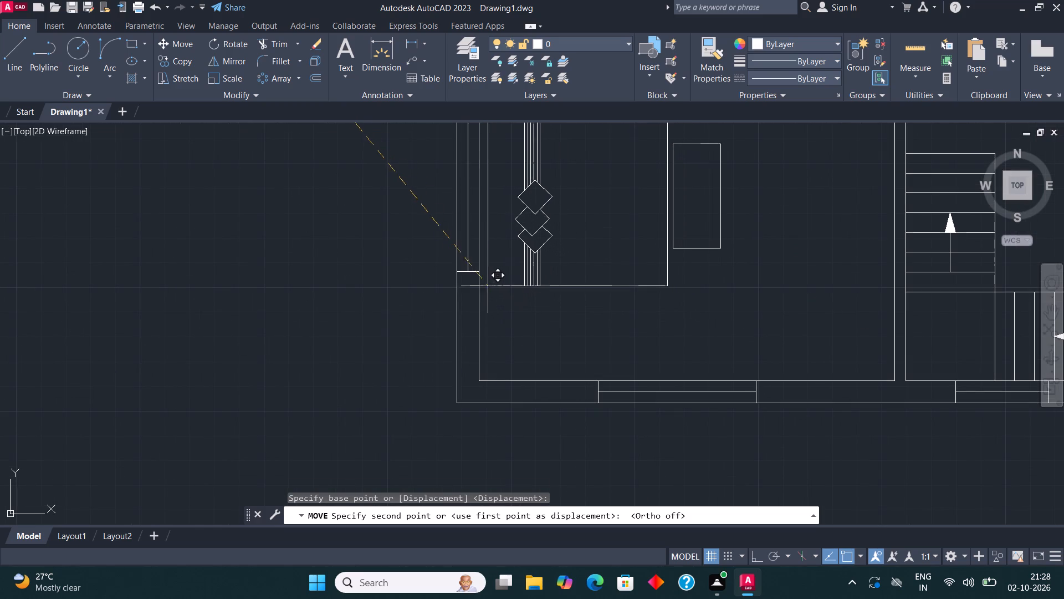
# Draw a tall wardrobe rectangle in the lower-left room along its right wall, from just below the door to the bottom wall.
pyautogui.scroll(-2, 470, 314)
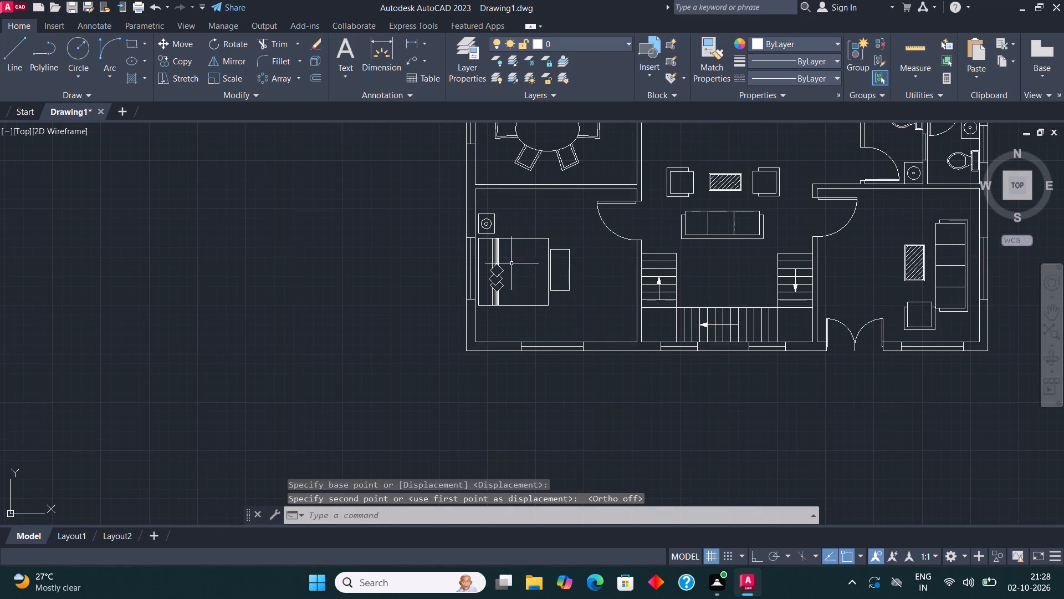
pyautogui.moveTo(507, 287); pyautogui.dragTo(494, 314, button='middle')
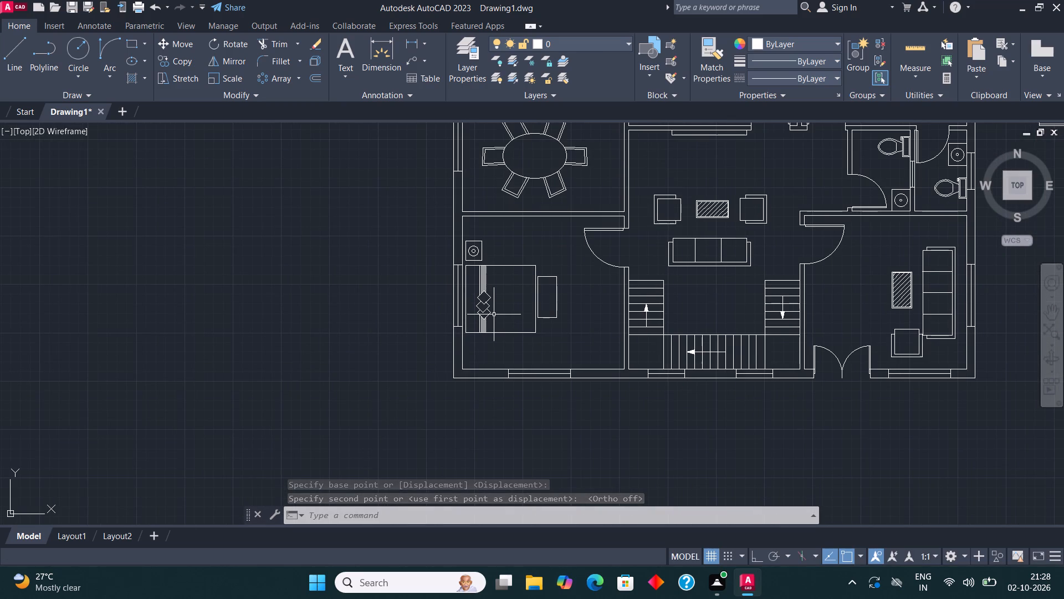
pyautogui.click(129, 48)
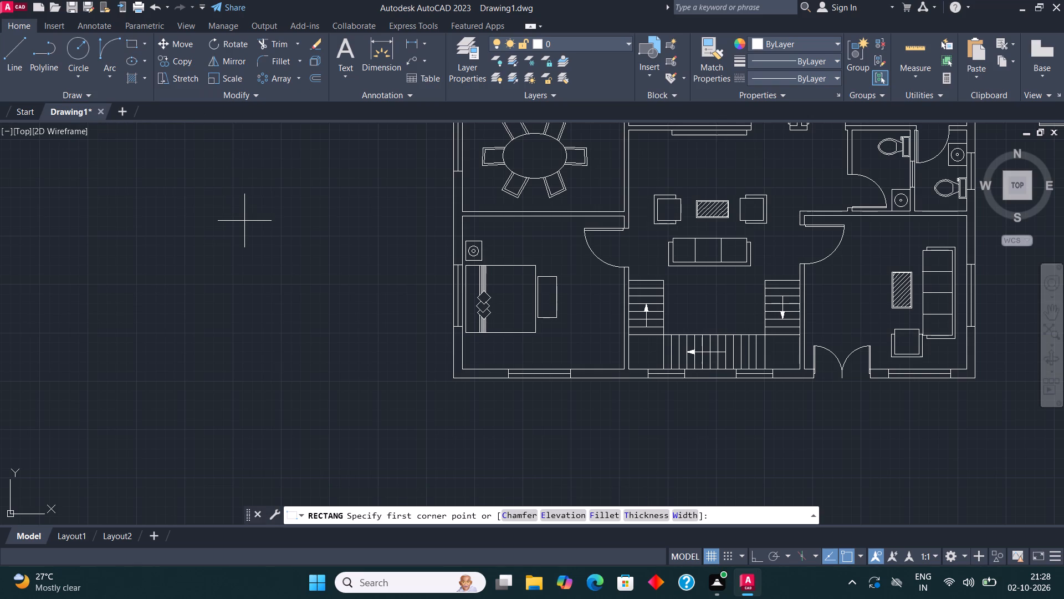
pyautogui.scroll(3, 633, 322)
pyautogui.scroll(-1, 586, 419)
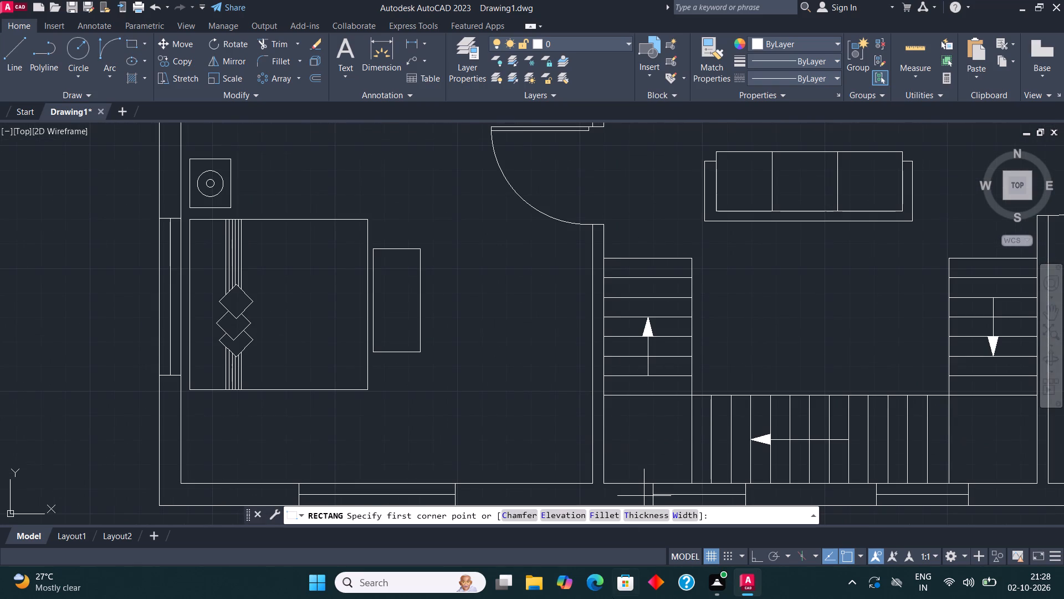
pyautogui.click(590, 239)
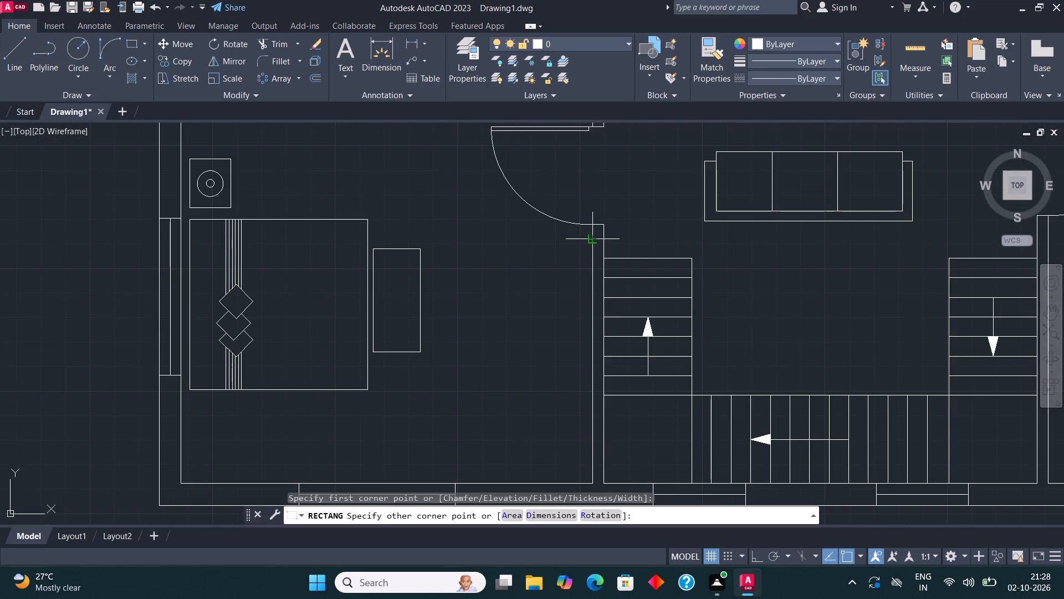
pyautogui.click(538, 482)
# Offset the wardrobe rectangle 1" inward.
pyautogui.click(539, 435)
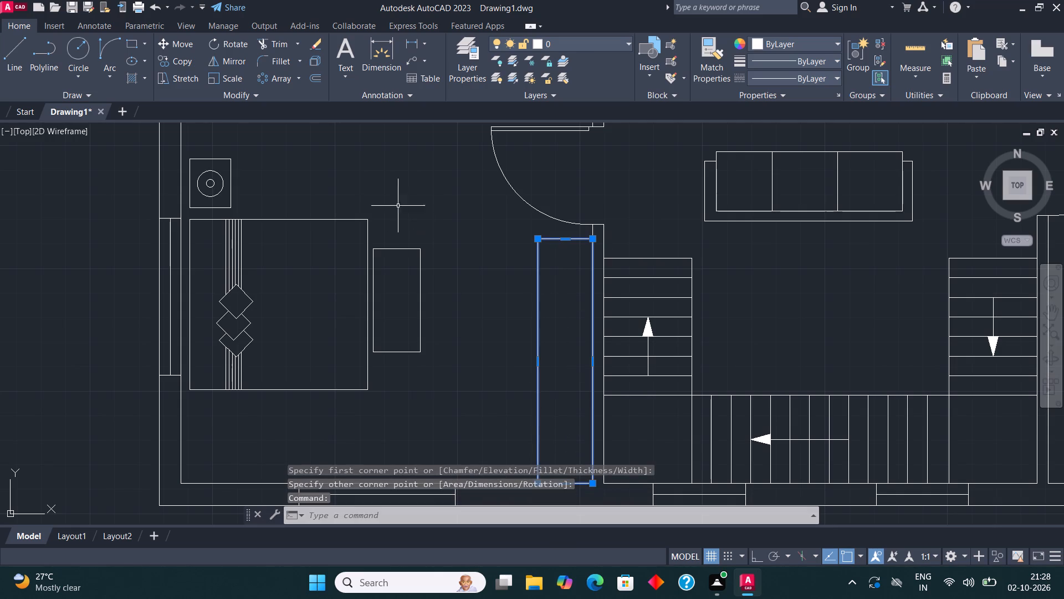
pyautogui.click(313, 73)
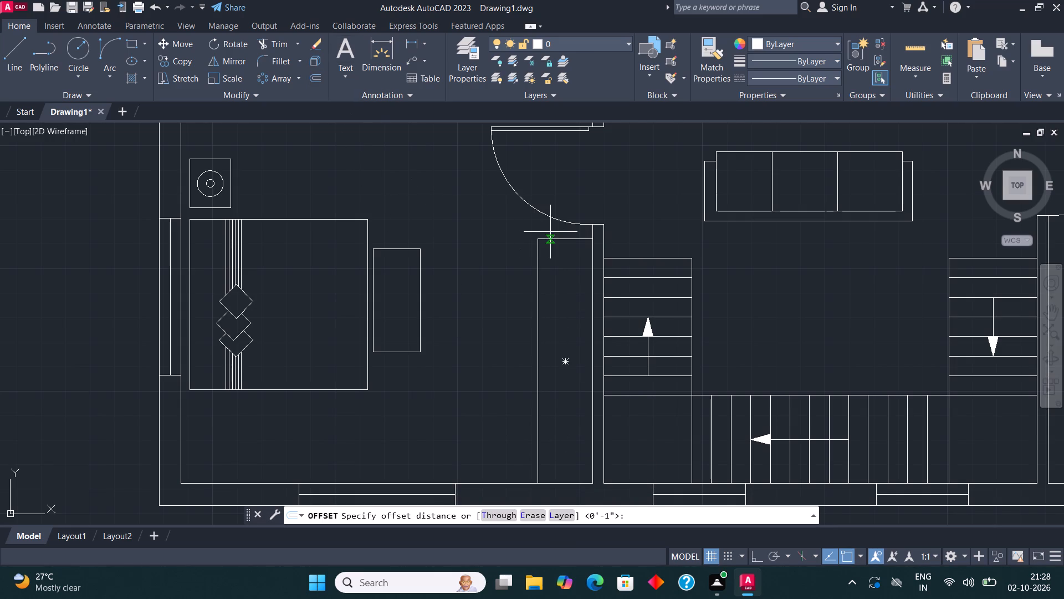
pyautogui.click(553, 235)
pyautogui.press('1')
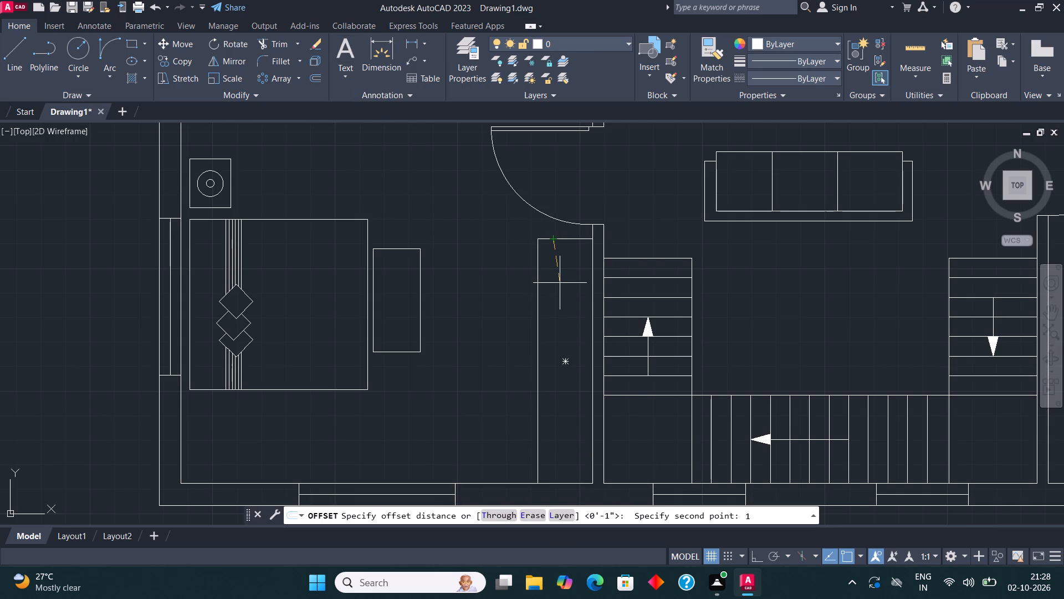
pyautogui.hotkey('shift', '"')
pyautogui.press('Return')
pyautogui.click(560, 283)
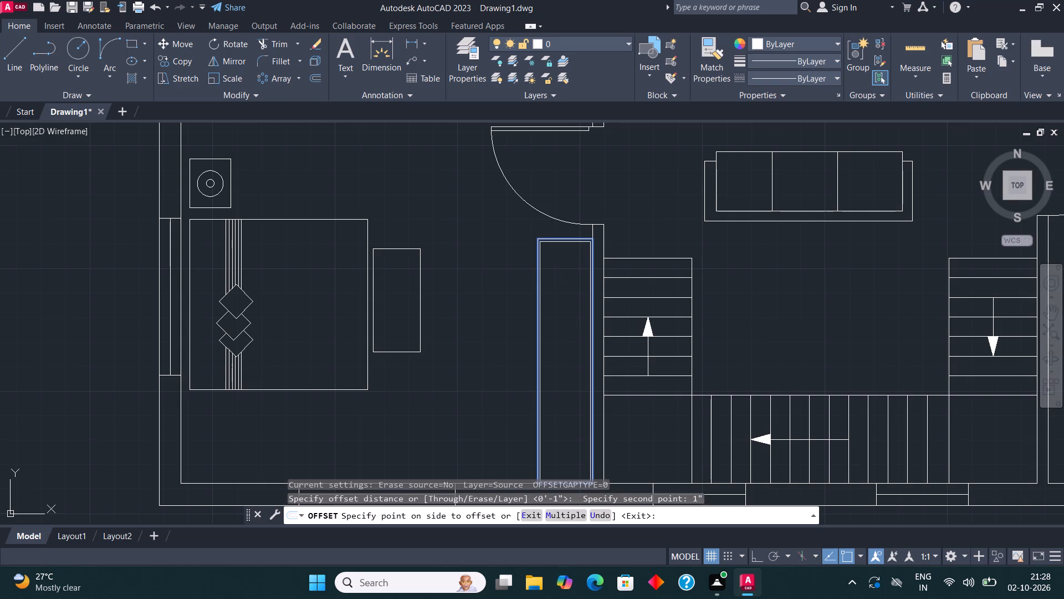
pyautogui.click(577, 293)
pyautogui.scroll(-2, 555, 296)
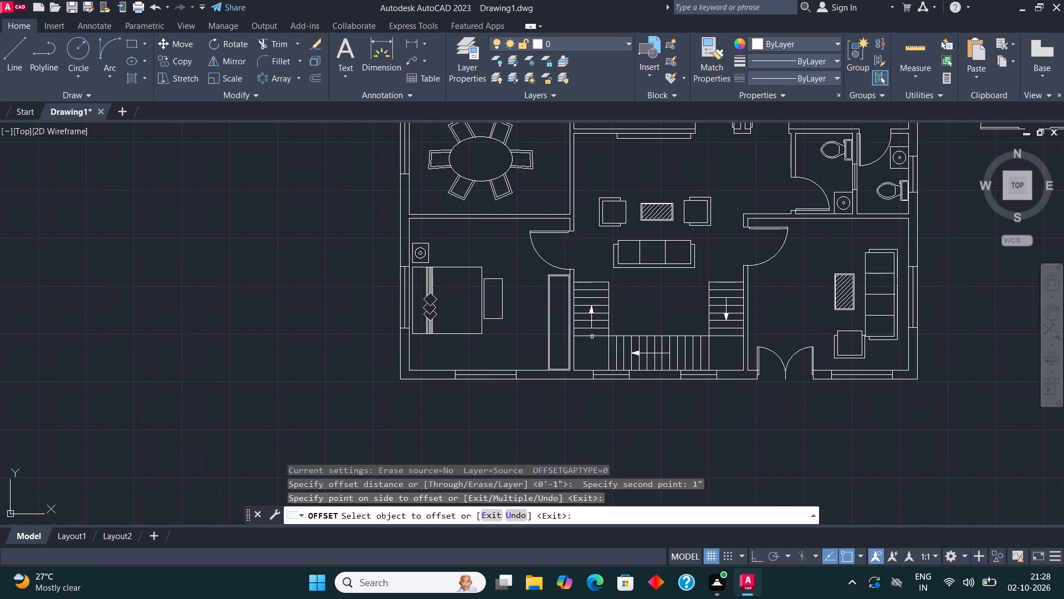
pyautogui.press('Escape')
# Draw a thin vertical rectangle against the entrance room's left wall, below the inner door and facing the sofa.
pyautogui.moveTo(667, 350); pyautogui.dragTo(640, 349, button='middle')
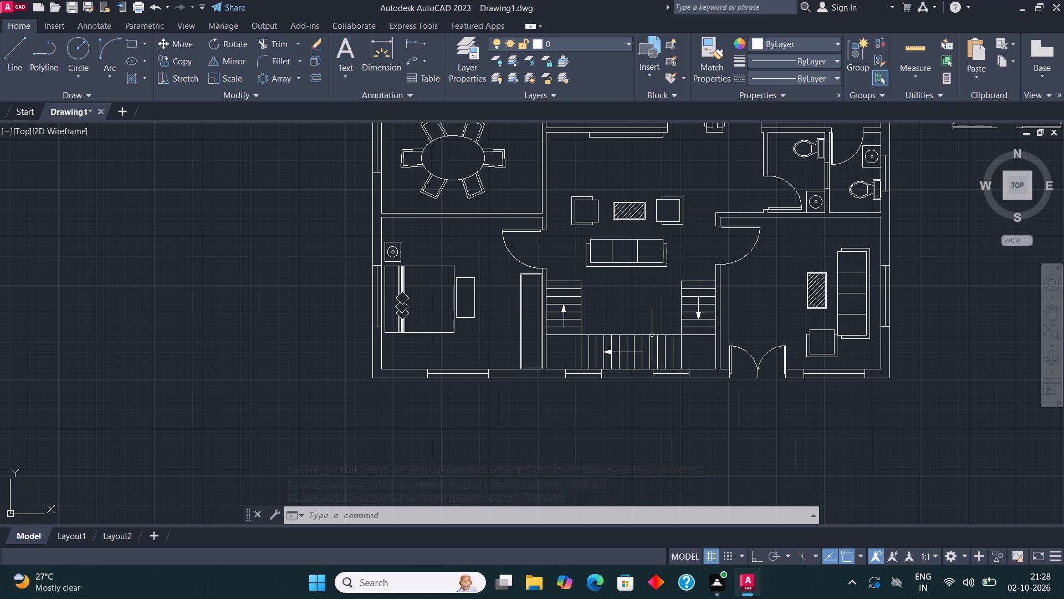
pyautogui.moveTo(750, 318); pyautogui.dragTo(611, 319, button='middle')
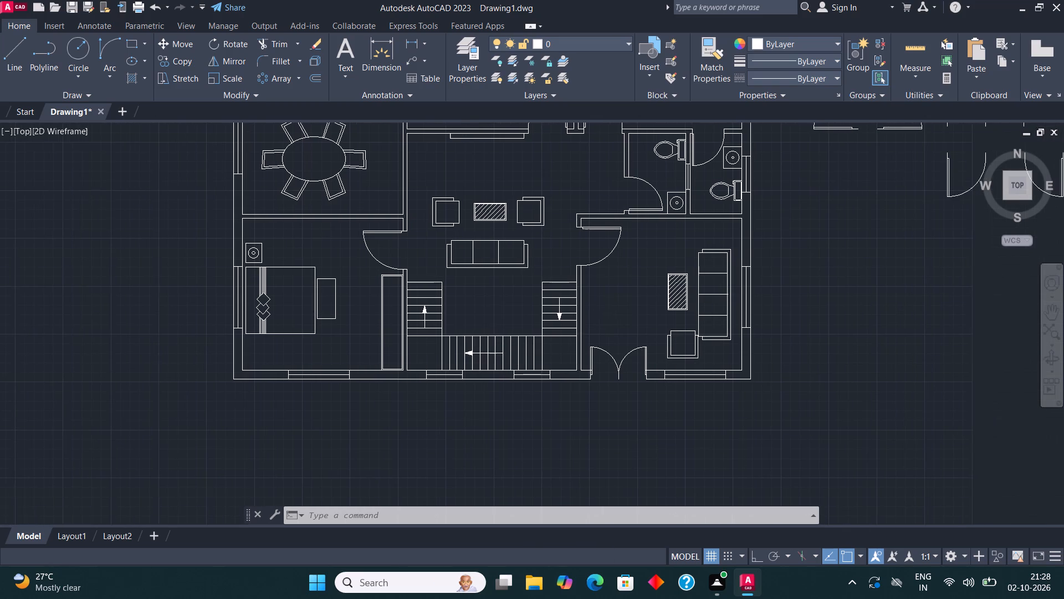
pyautogui.click(134, 45)
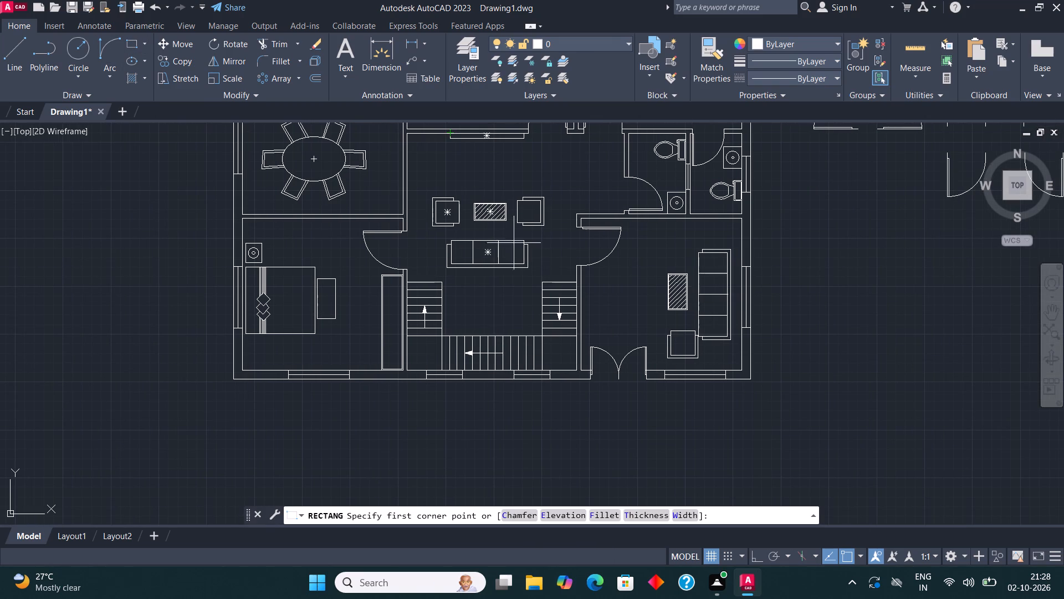
pyautogui.moveTo(570, 249); pyautogui.dragTo(543, 358, button='middle')
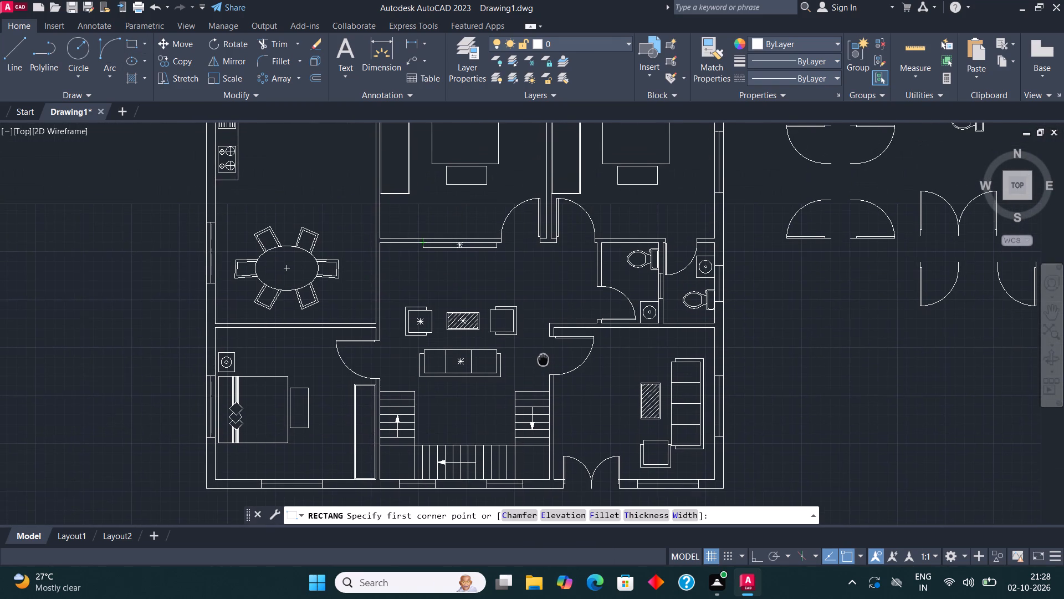
pyautogui.moveTo(543, 358); pyautogui.dragTo(533, 279, button='middle')
pyautogui.scroll(2, 569, 316)
pyautogui.click(503, 276)
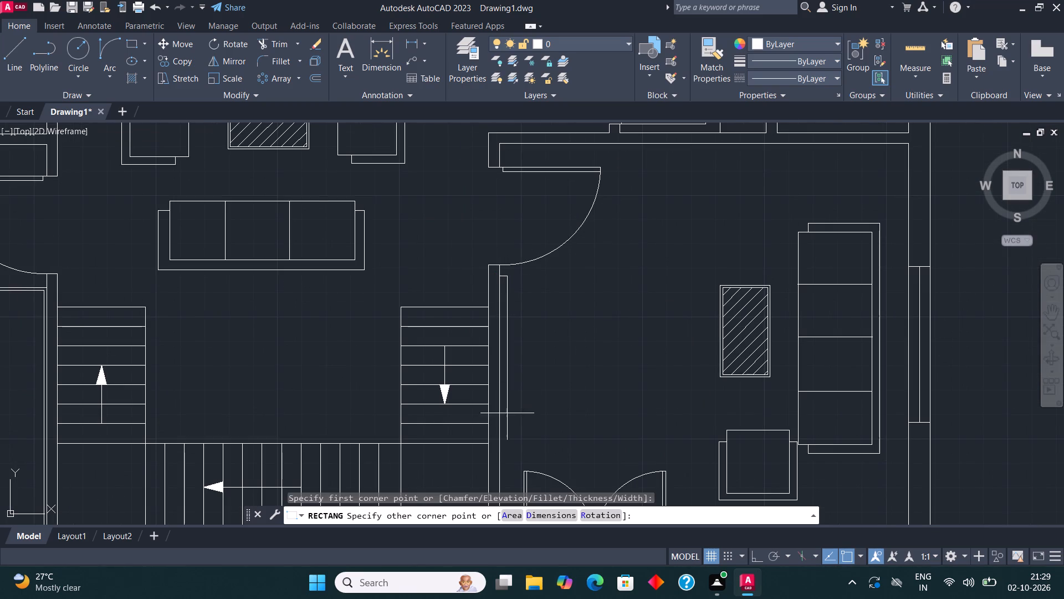
pyautogui.click(511, 438)
# Draw a threshold line across the double-door entrance opening, joining the outer wall corners on both sides.
pyautogui.scroll(-1, 601, 358)
pyautogui.moveTo(622, 361); pyautogui.dragTo(639, 347, button='middle')
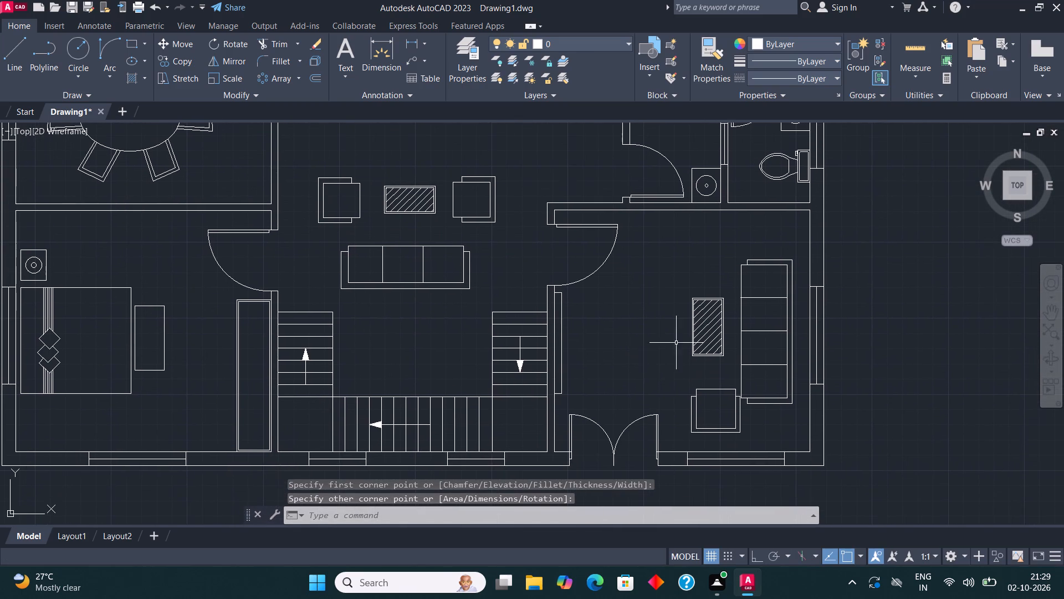
pyautogui.scroll(-1, 666, 340)
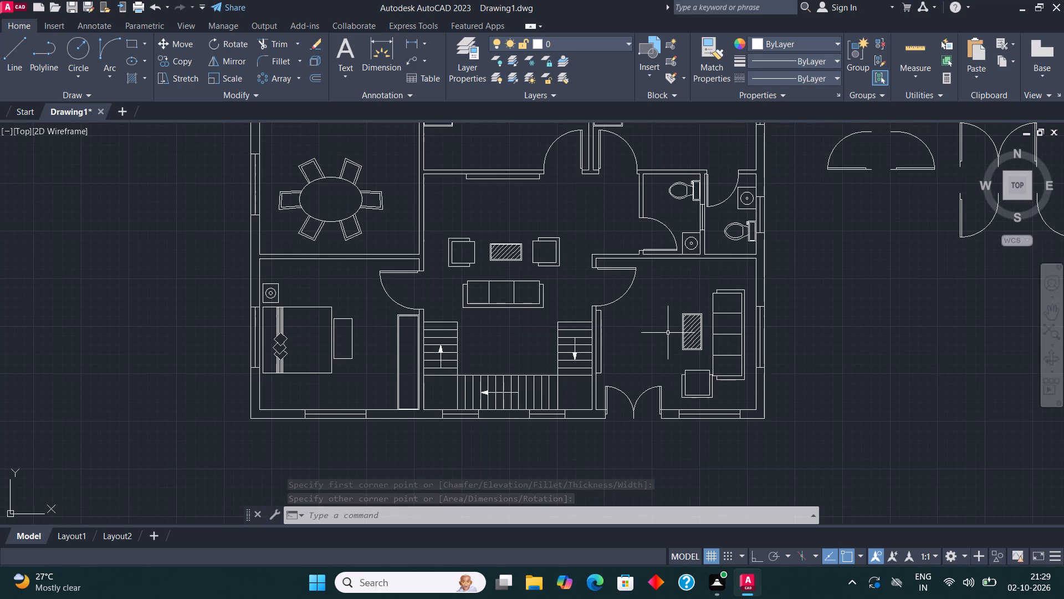
pyautogui.moveTo(673, 258); pyautogui.dragTo(730, 331, button='middle')
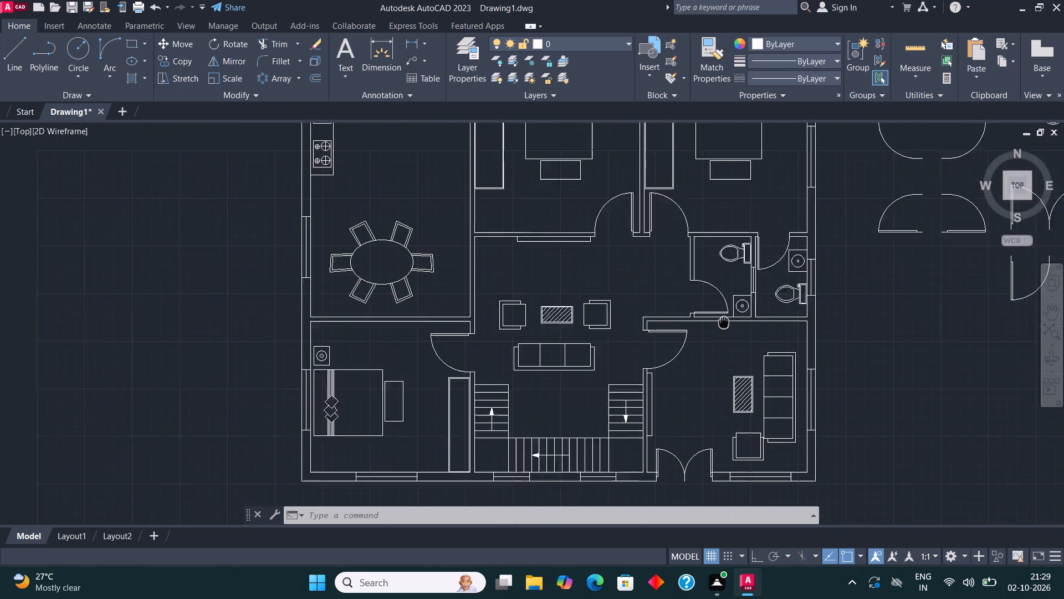
pyautogui.moveTo(730, 331); pyautogui.dragTo(750, 424, button='middle')
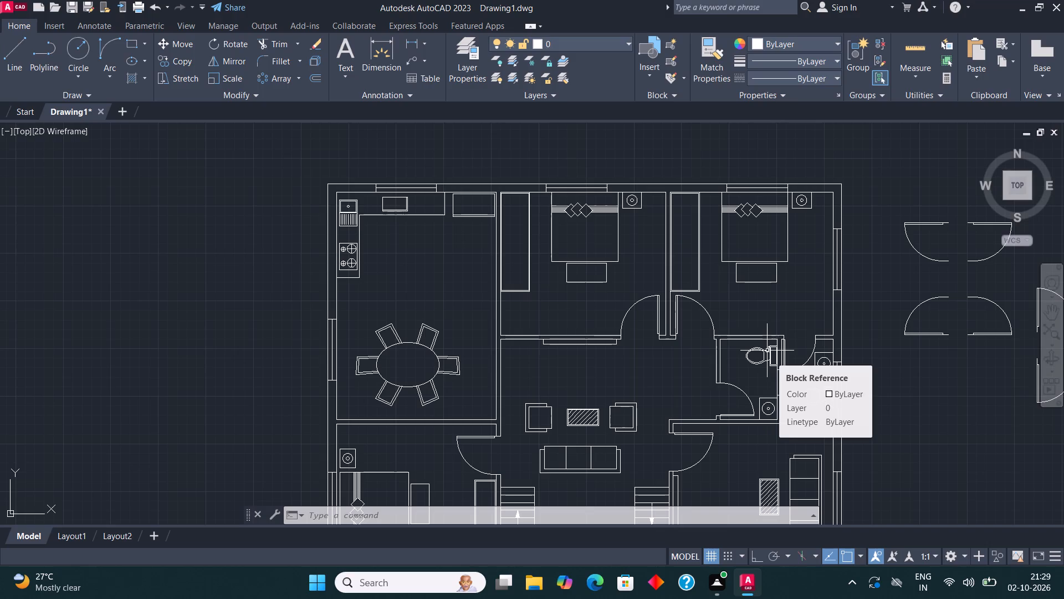
pyautogui.scroll(-3, 603, 185)
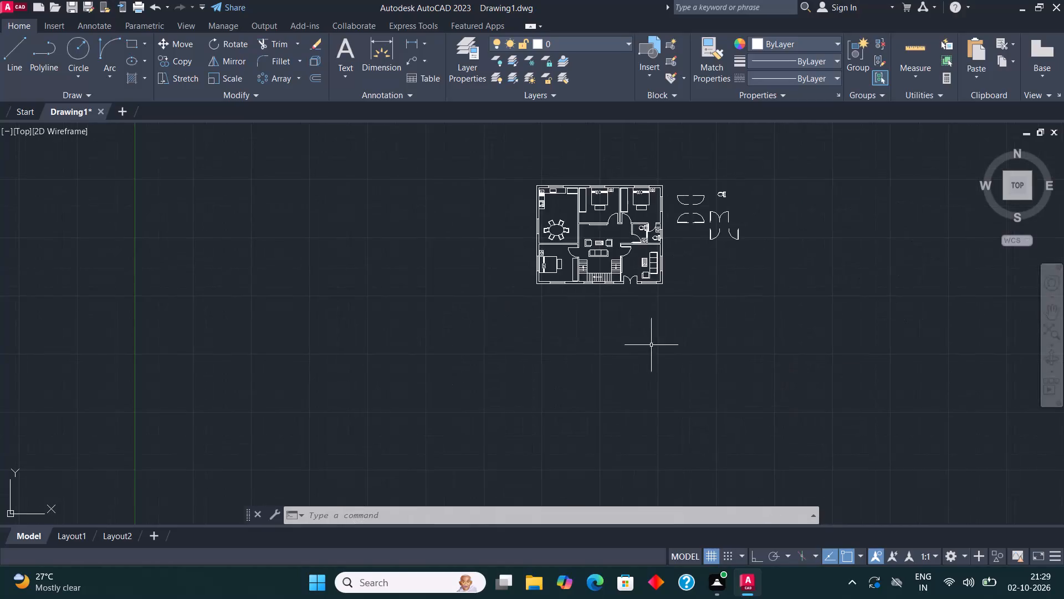
pyautogui.scroll(4, 639, 275)
pyautogui.moveTo(563, 355); pyautogui.dragTo(576, 354, button='middle')
pyautogui.scroll(1, 575, 338)
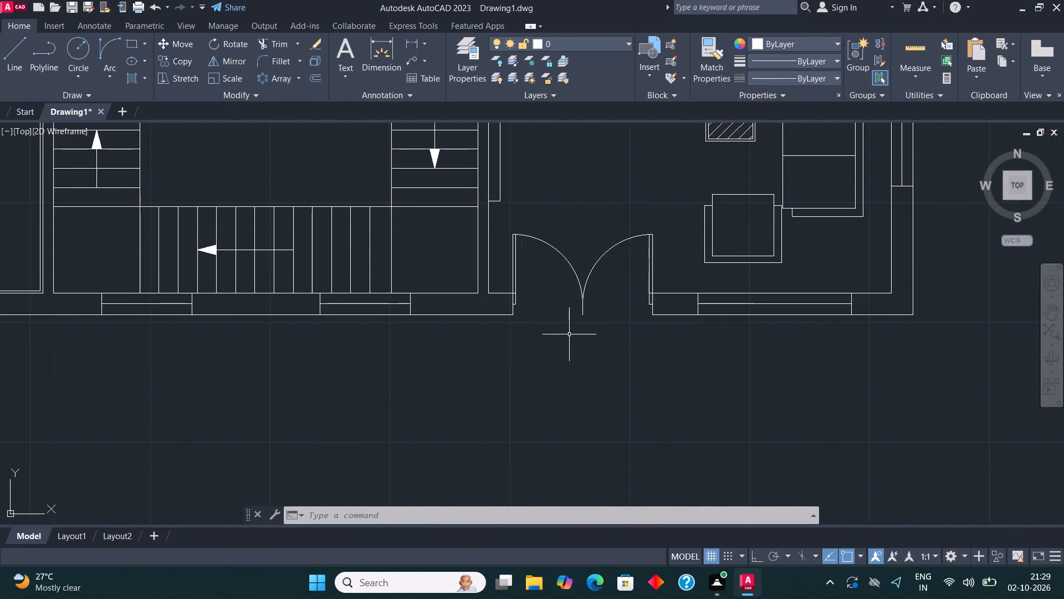
pyautogui.click(23, 49)
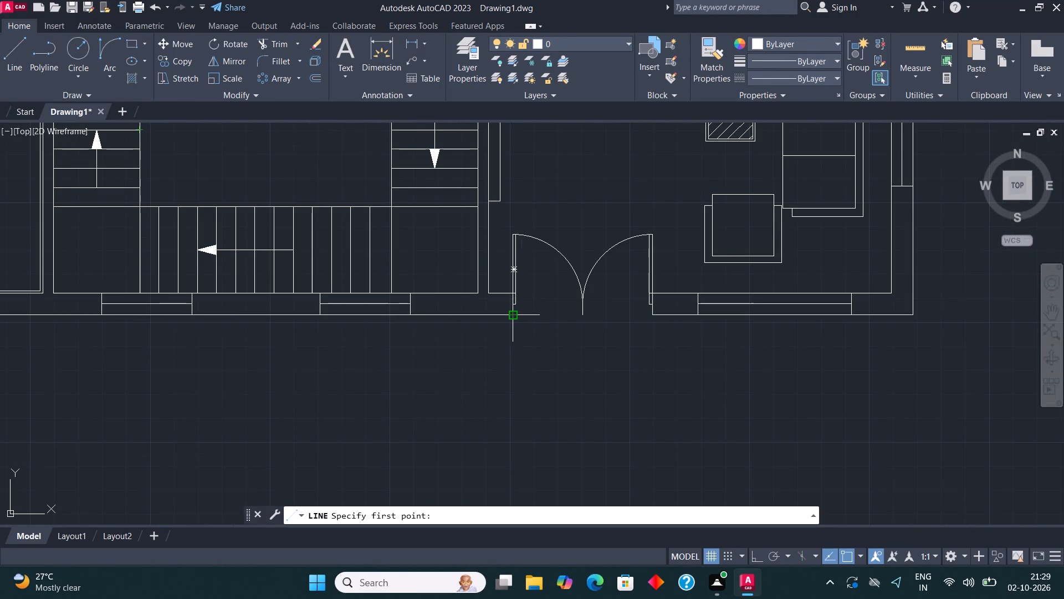
pyautogui.click(513, 317)
pyautogui.click(653, 316)
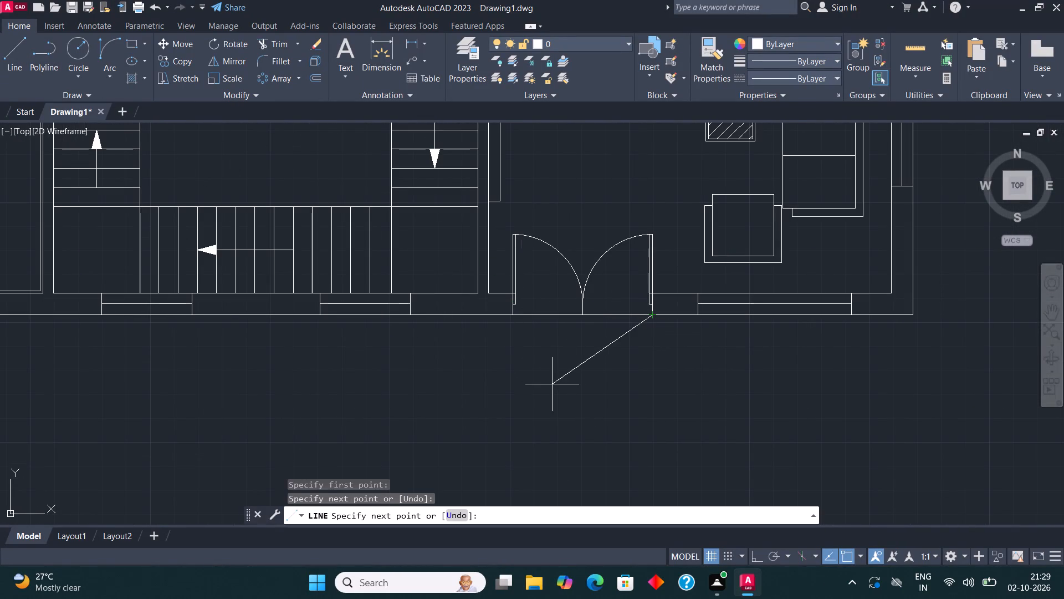
pyautogui.press('Escape')
pyautogui.click(9, 60)
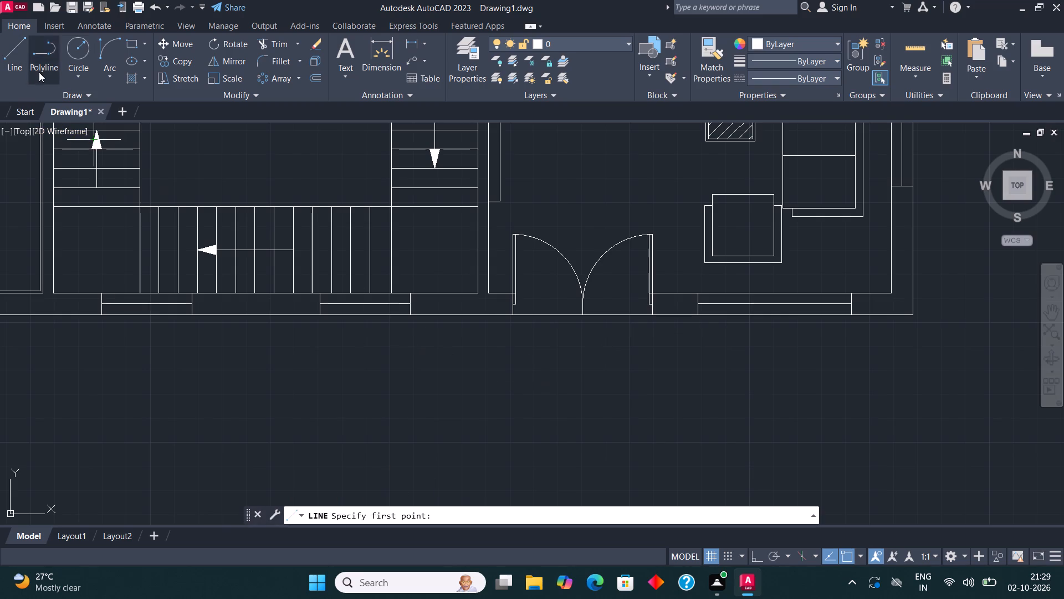
pyautogui.press('Escape')
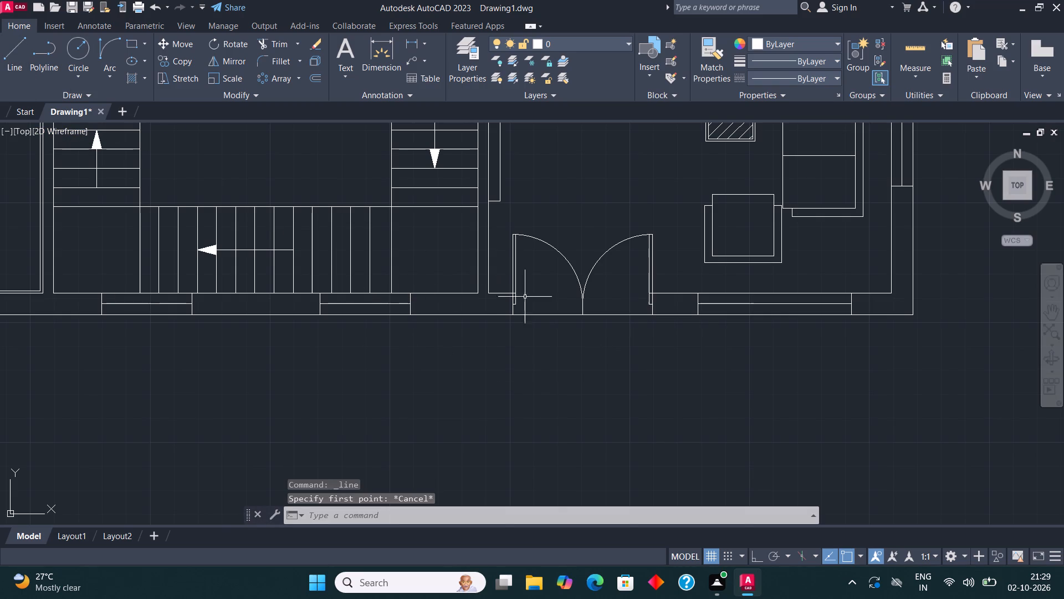
# Offset the double-door threshold line 8" outward twice in succession to form two entrance step lines.
pyautogui.click(542, 313)
pyautogui.click(542, 321)
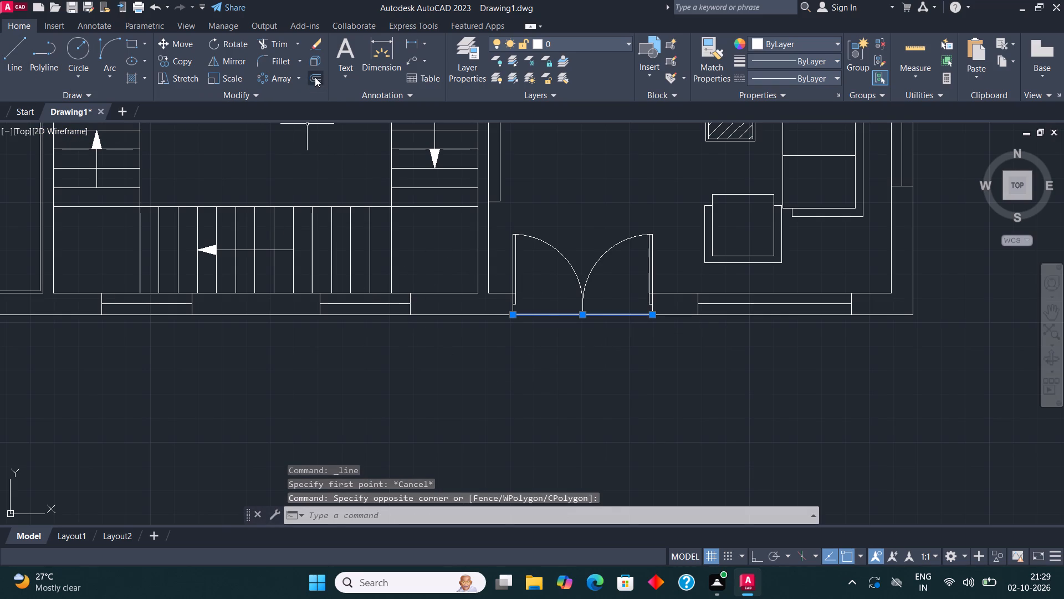
pyautogui.click(315, 77)
pyautogui.click(554, 316)
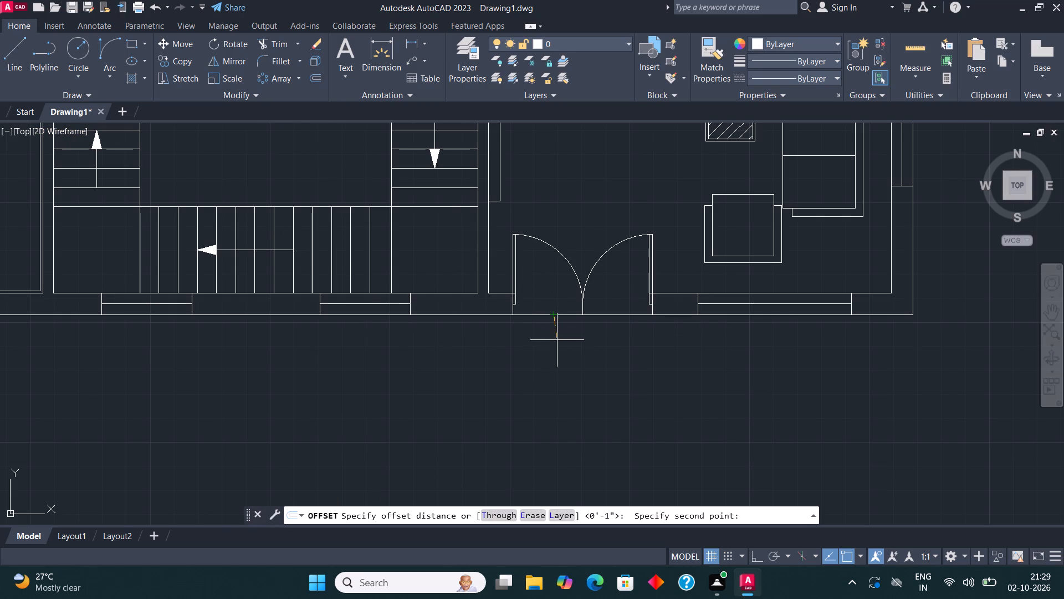
pyautogui.write('8"')
pyautogui.press('Return')
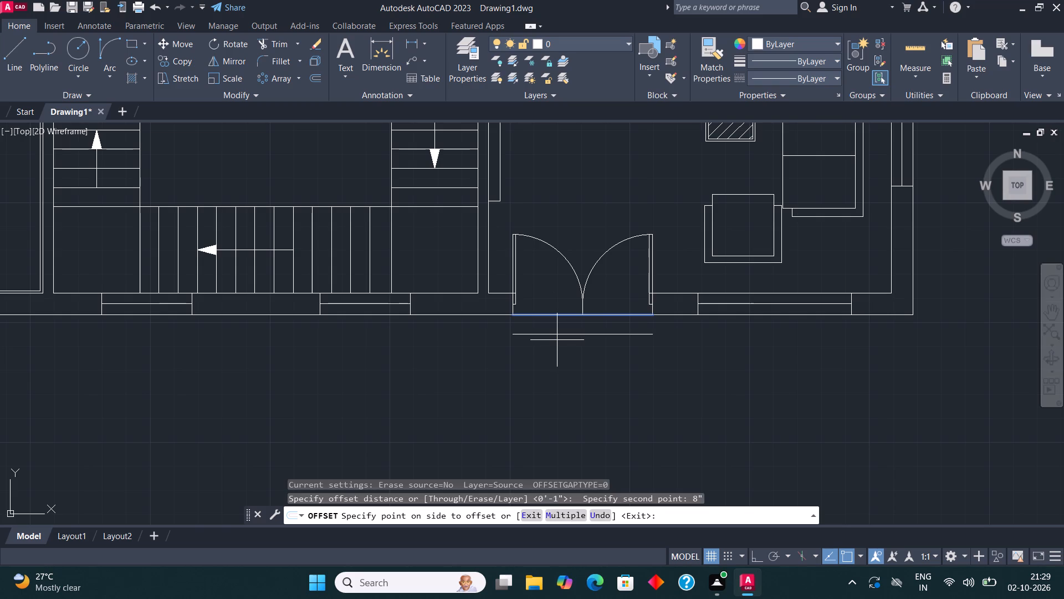
pyautogui.click(556, 339)
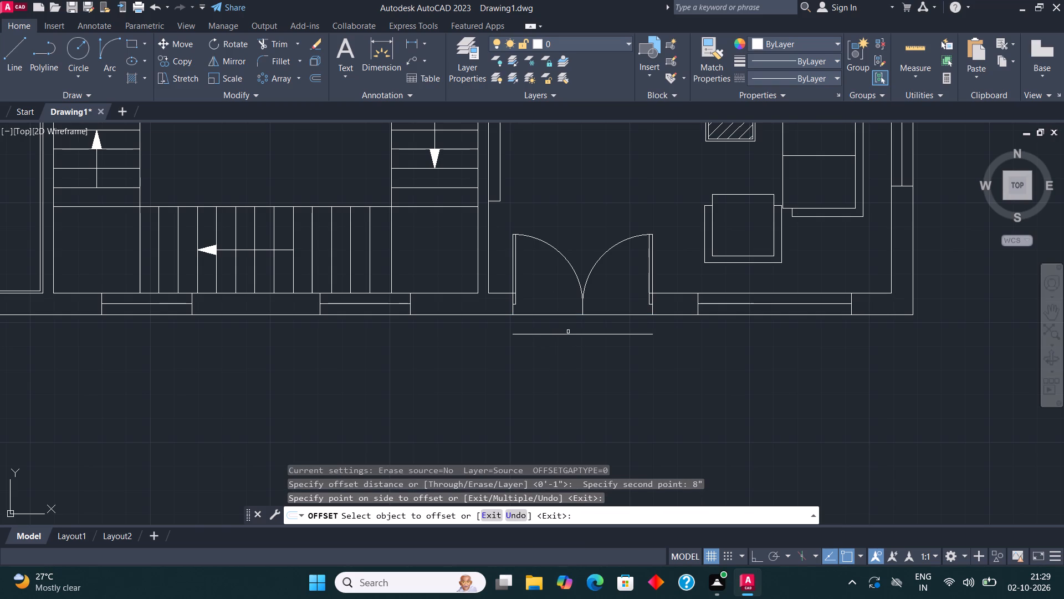
pyautogui.click(568, 332)
pyautogui.click(568, 336)
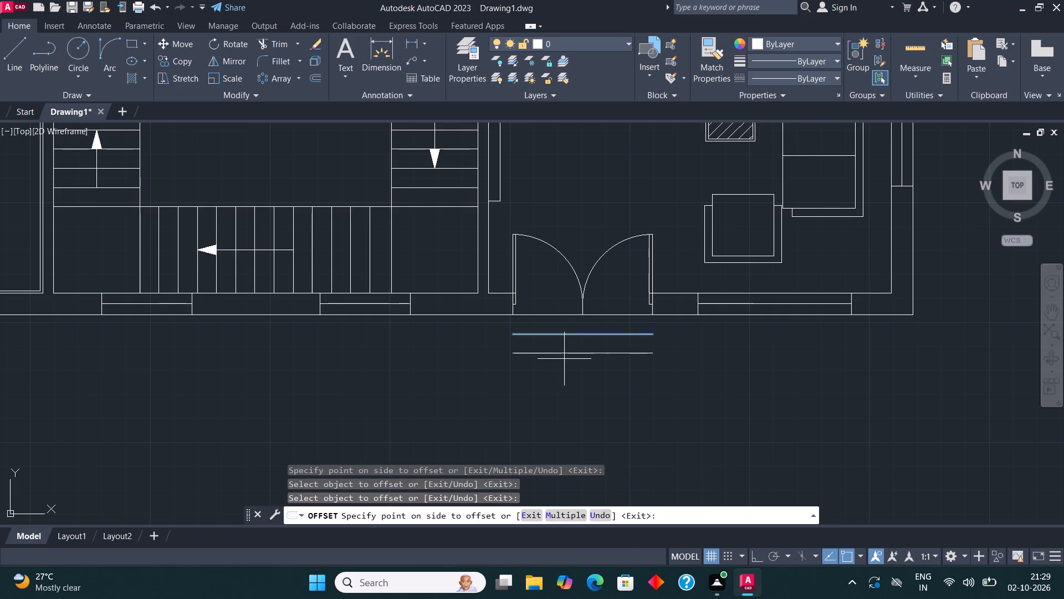
pyautogui.click(562, 364)
# Close both ends of the entrance steps with lines from the outermost step line up to the outer wall.
pyautogui.click(16, 59)
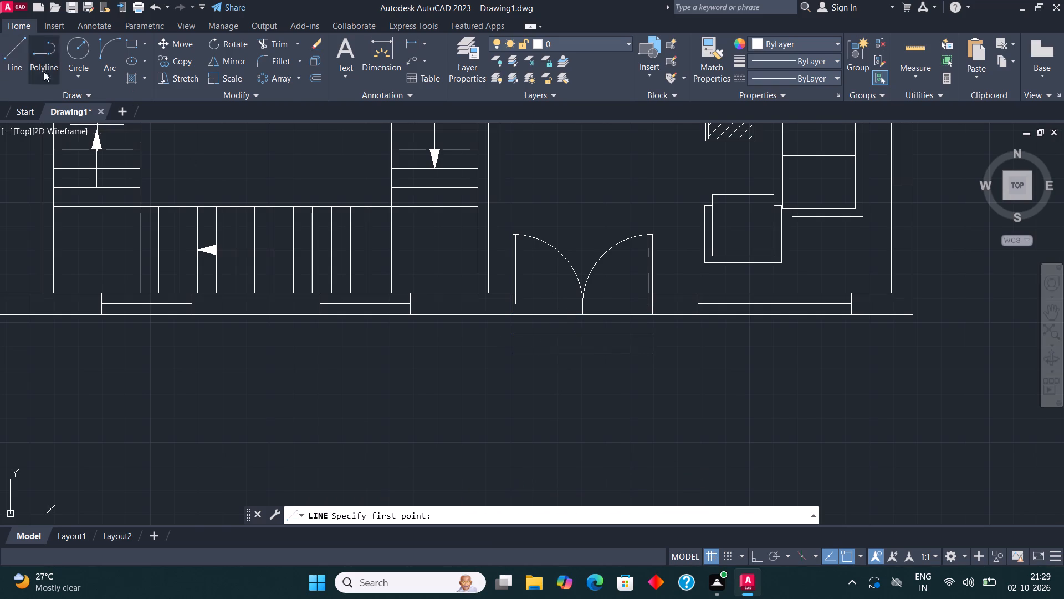
pyautogui.click(511, 354)
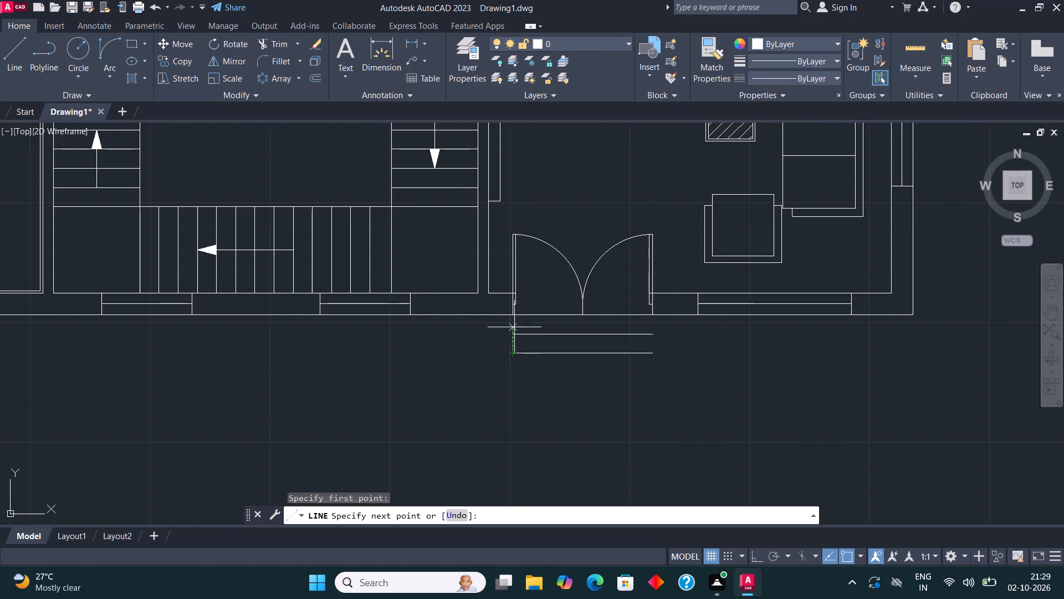
pyautogui.click(515, 317)
pyautogui.click(18, 48)
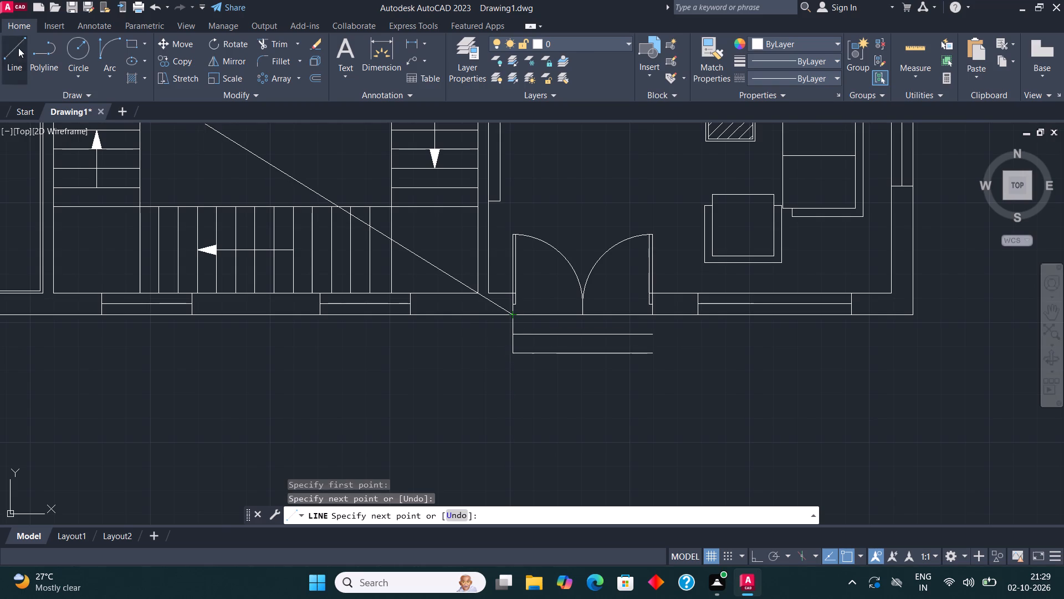
pyautogui.click(652, 354)
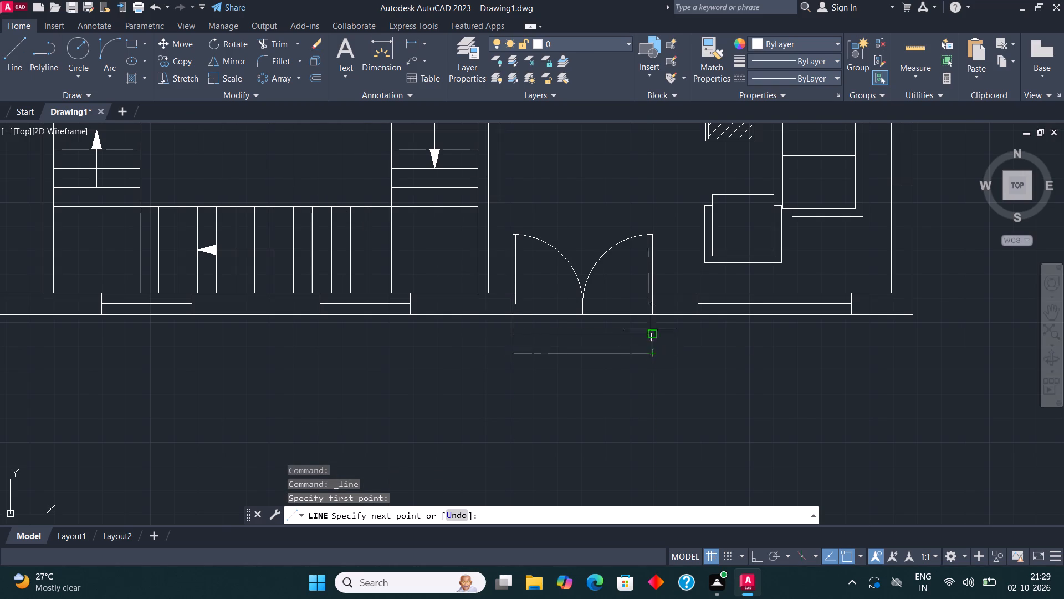
pyautogui.click(654, 316)
pyautogui.press('Escape')
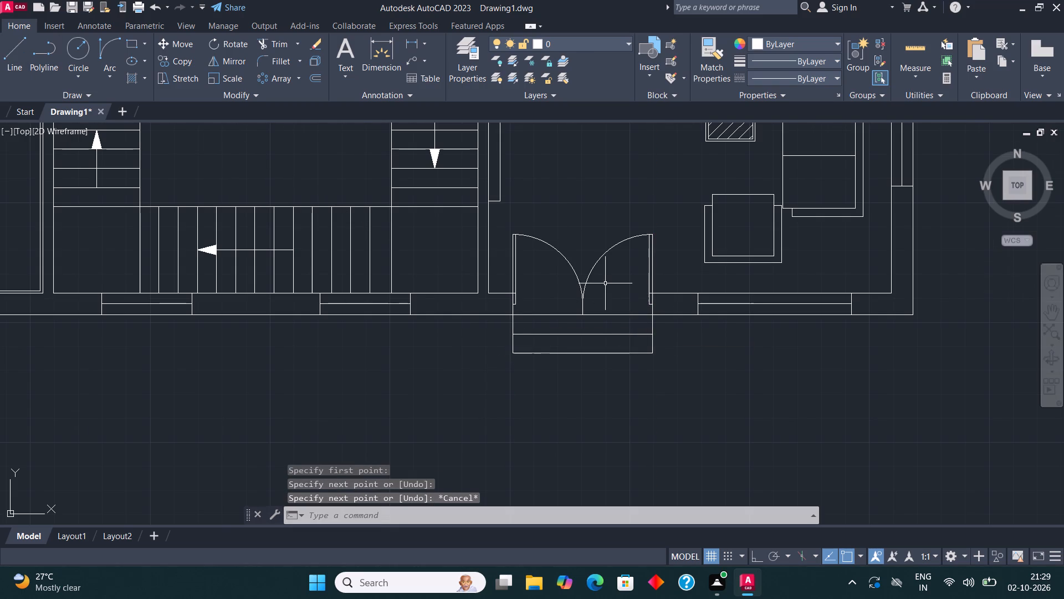
# Delete the spare door and toilet blocks lying outside the floor plan, to its right.
pyautogui.scroll(-2, 600, 280)
pyautogui.moveTo(763, 359); pyautogui.dragTo(800, 361, button='middle')
pyautogui.scroll(-1, 791, 368)
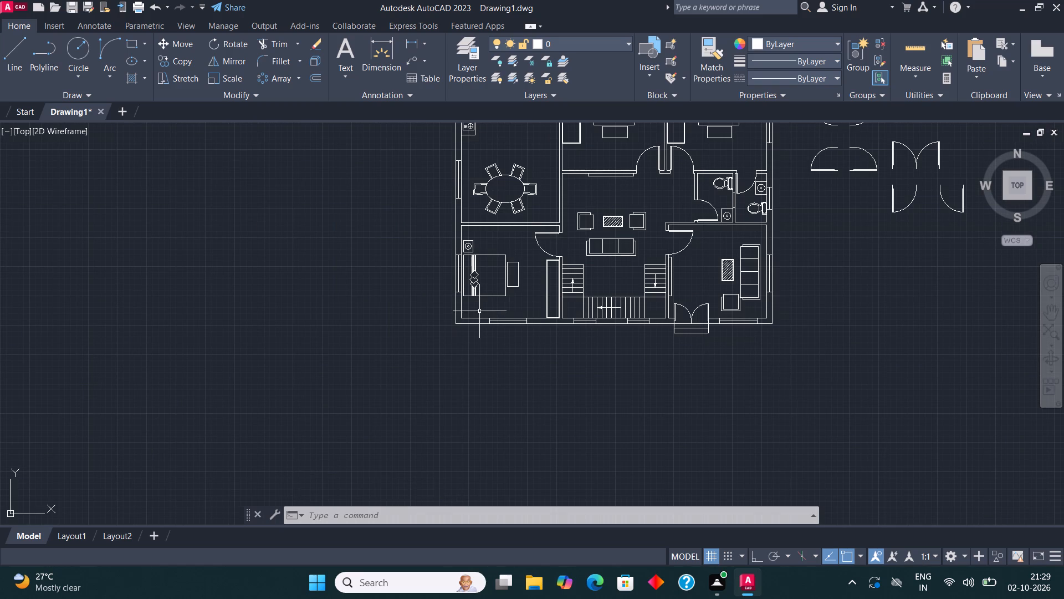
pyautogui.moveTo(479, 311); pyautogui.dragTo(468, 408, button='middle')
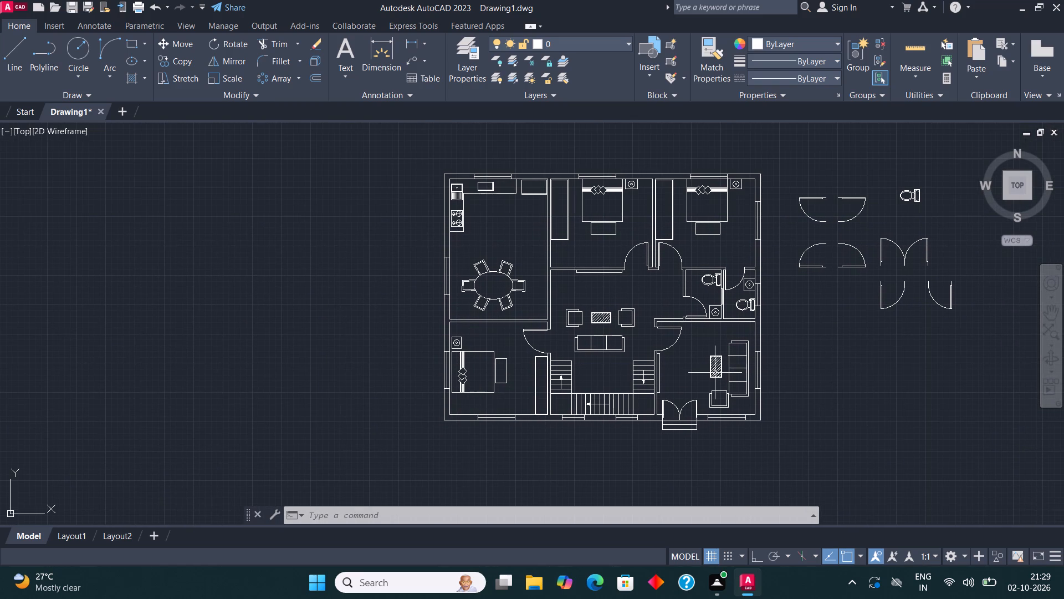
pyautogui.moveTo(707, 370); pyautogui.dragTo(564, 384, button='middle')
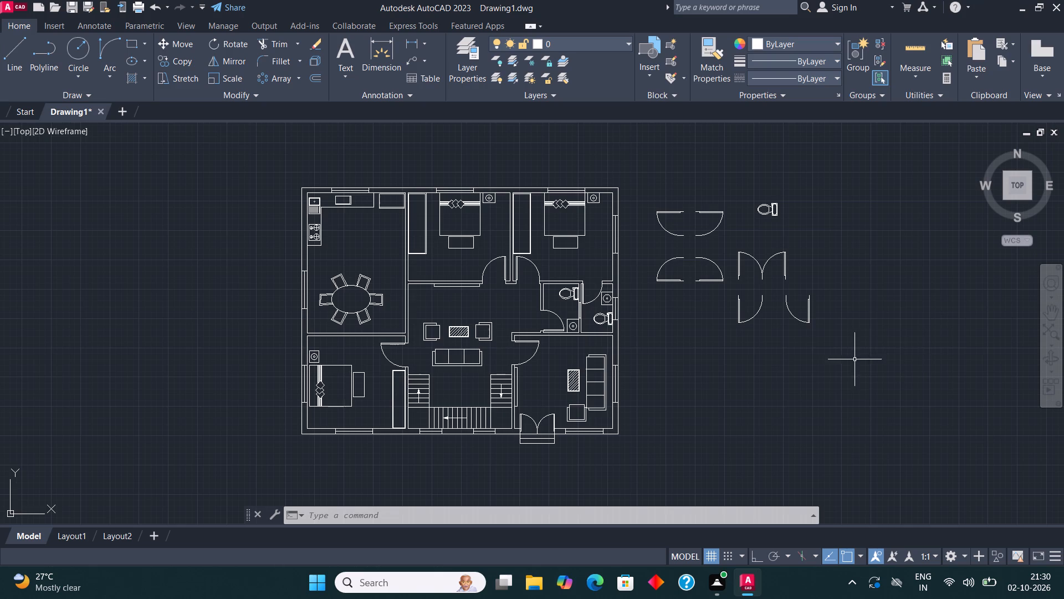
pyautogui.click(843, 365)
pyautogui.click(641, 181)
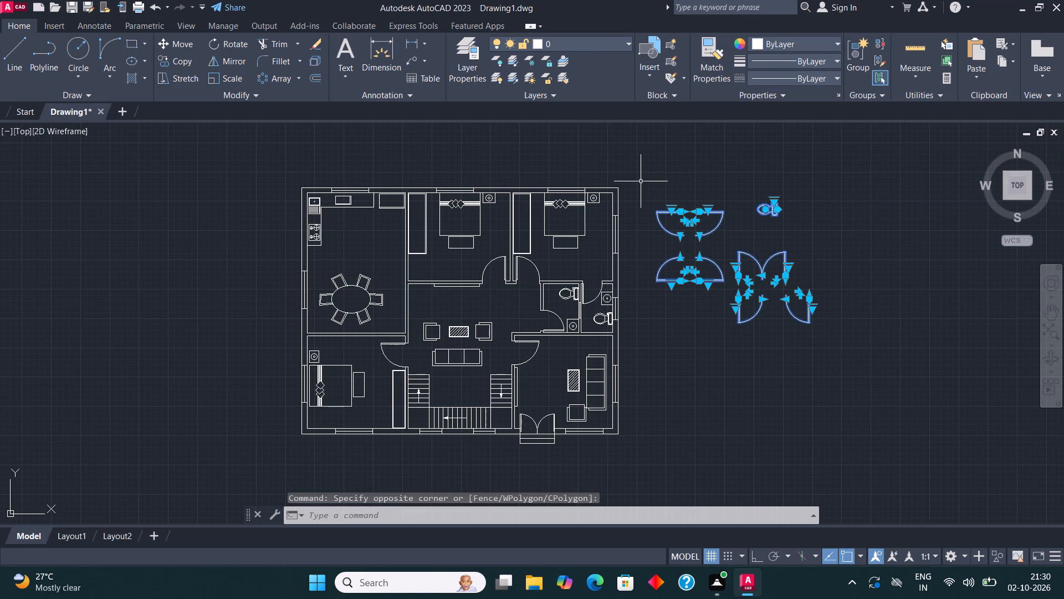
pyautogui.press('Delete')
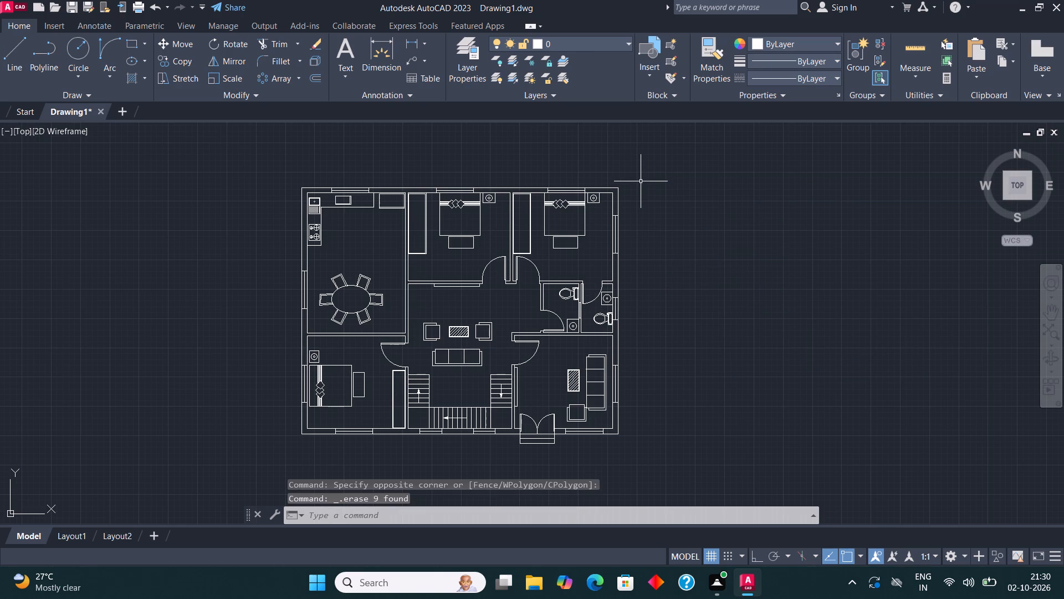
# Modify the ISO-25 dimension style to a text height of 7" and set it as current.
pyautogui.moveTo(452, 347); pyautogui.dragTo(639, 398, button='middle')
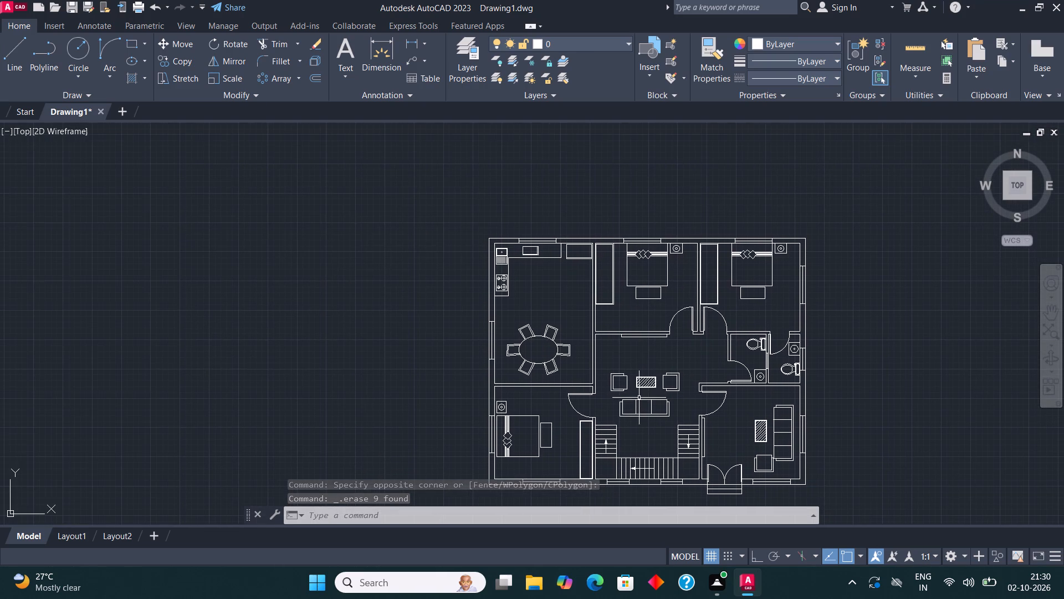
pyautogui.moveTo(654, 377); pyautogui.dragTo(665, 365, button='middle')
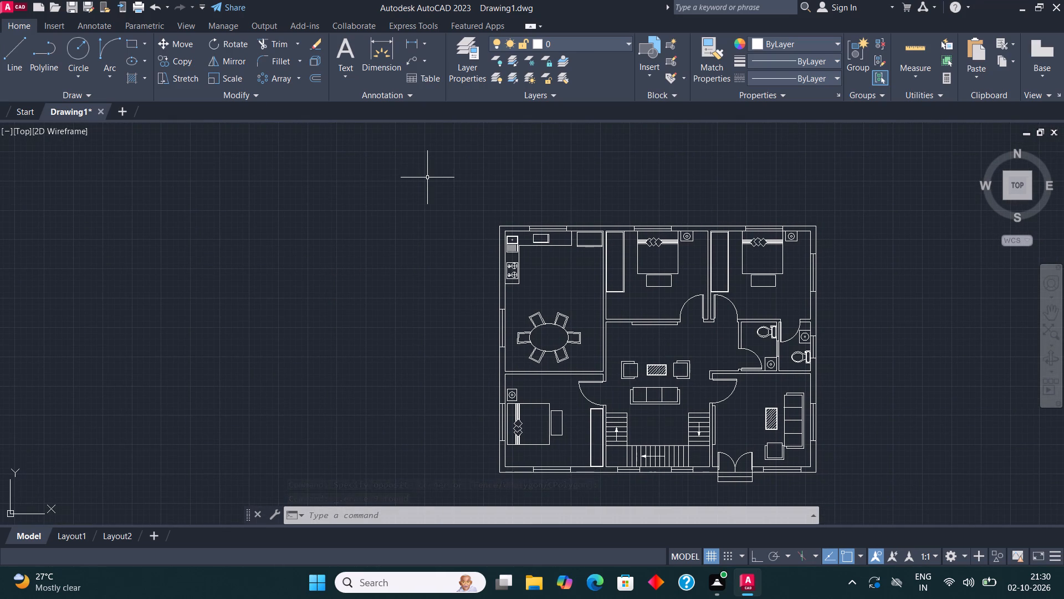
pyautogui.write('dim')
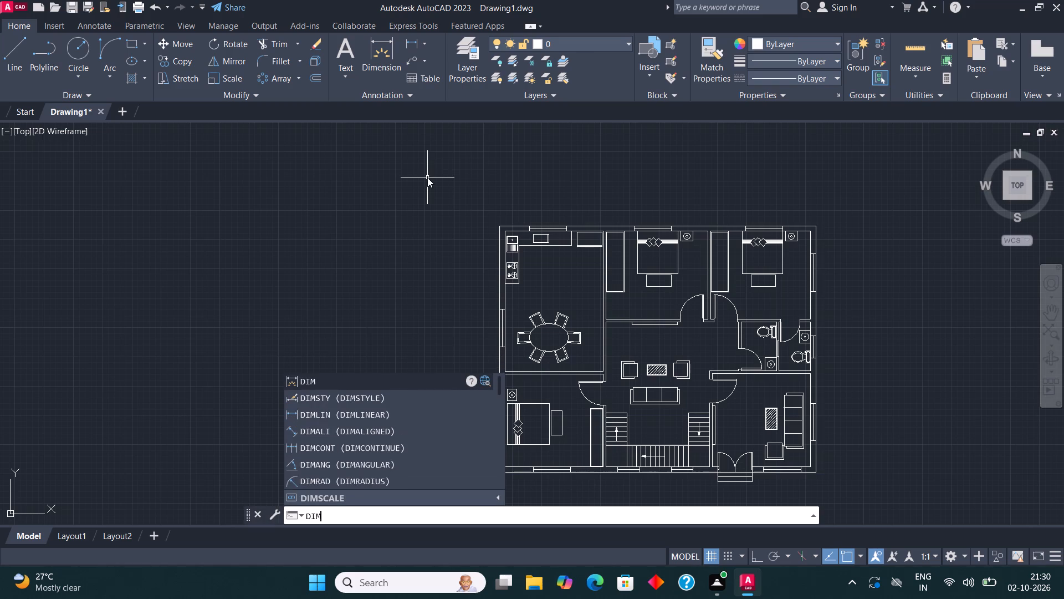
pyautogui.click(387, 400)
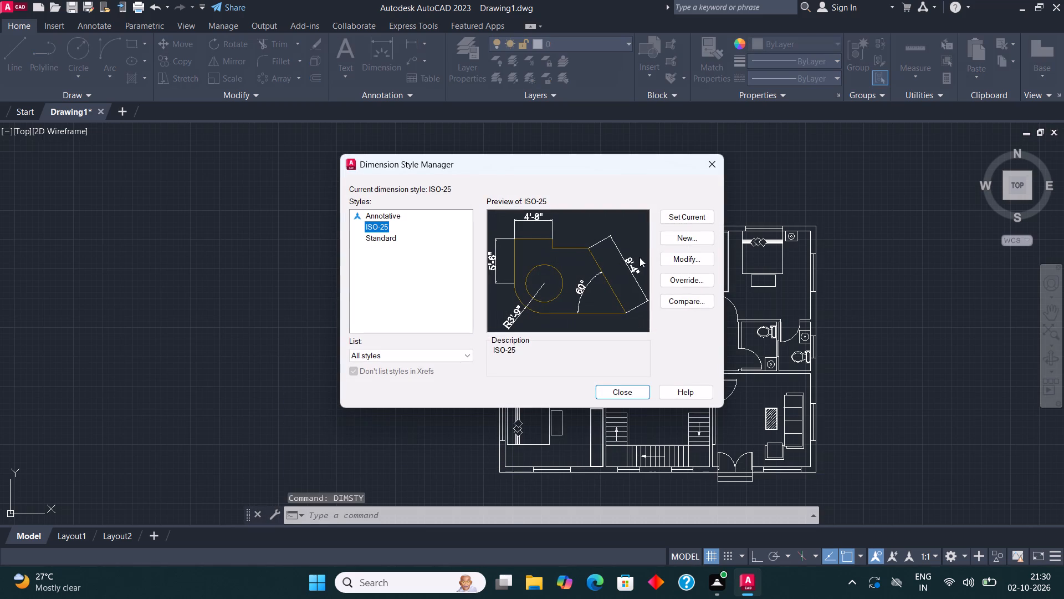
pyautogui.click(694, 262)
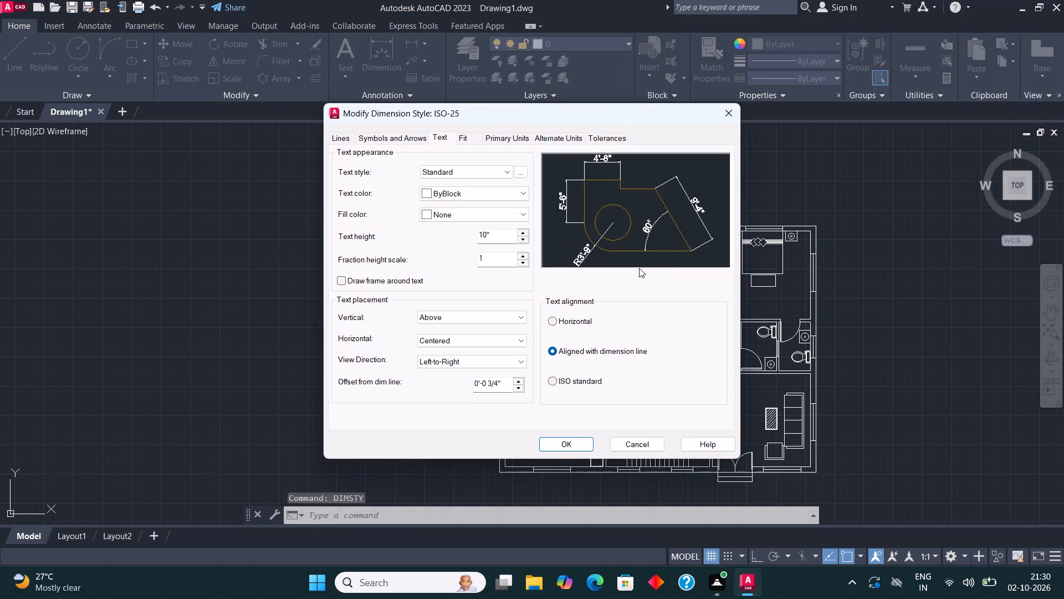
pyautogui.click(438, 133)
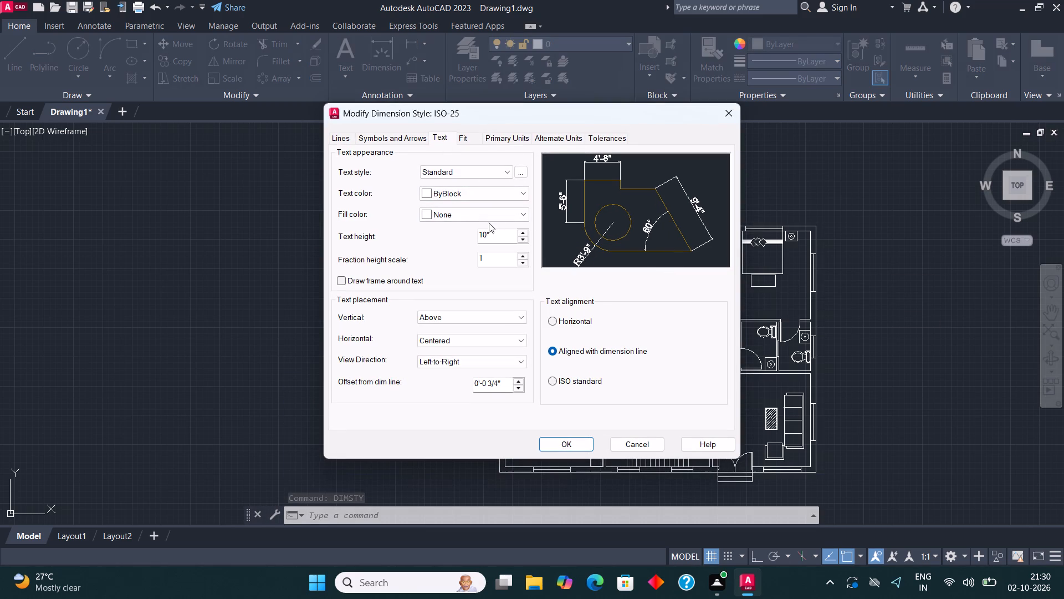
pyautogui.moveTo(498, 237); pyautogui.dragTo(468, 233)
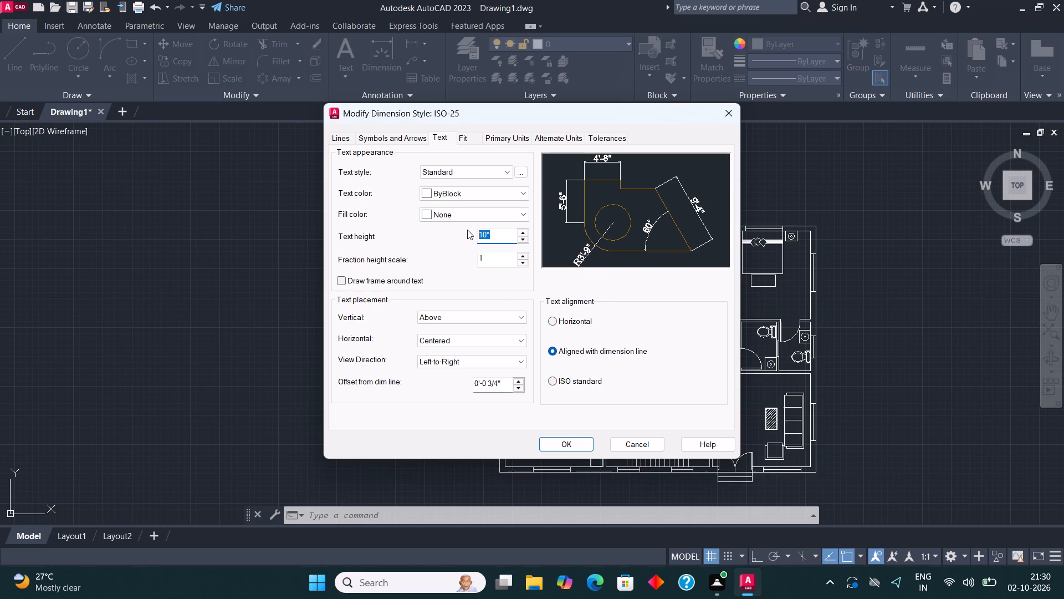
pyautogui.write('7"')
pyautogui.click(580, 447)
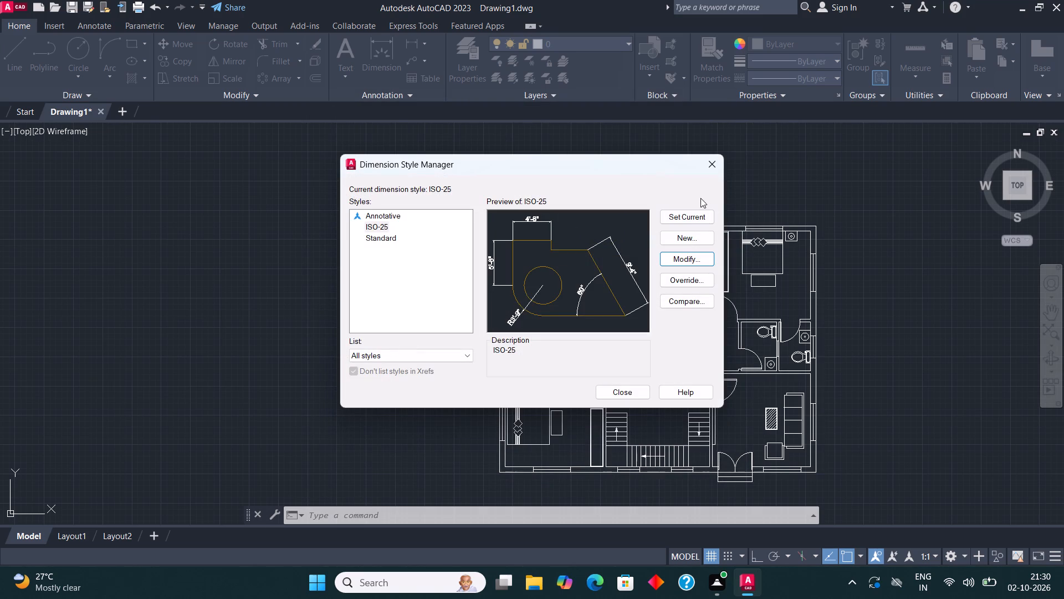
pyautogui.click(689, 217)
pyautogui.click(620, 393)
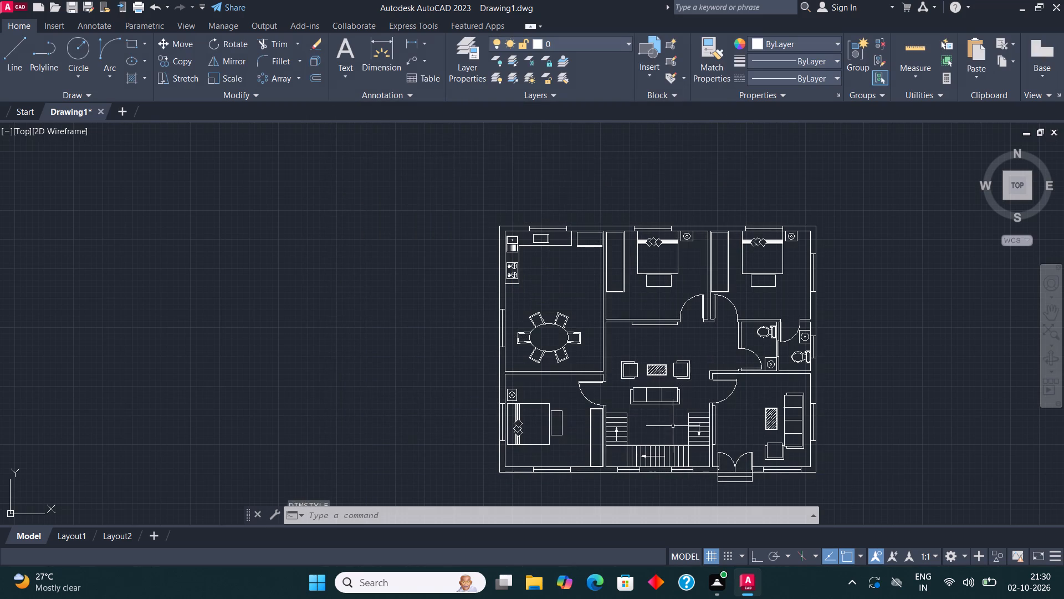
# Create a new layer named "text" and assign it index color 20.
pyautogui.moveTo(608, 190); pyautogui.dragTo(576, 217, button='middle')
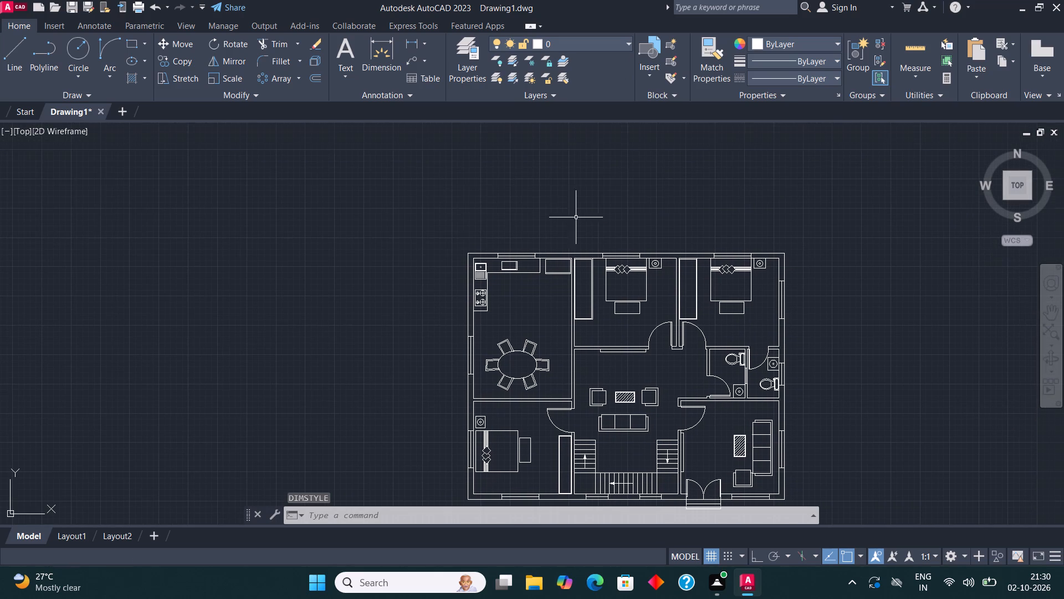
pyautogui.scroll(2, 487, 270)
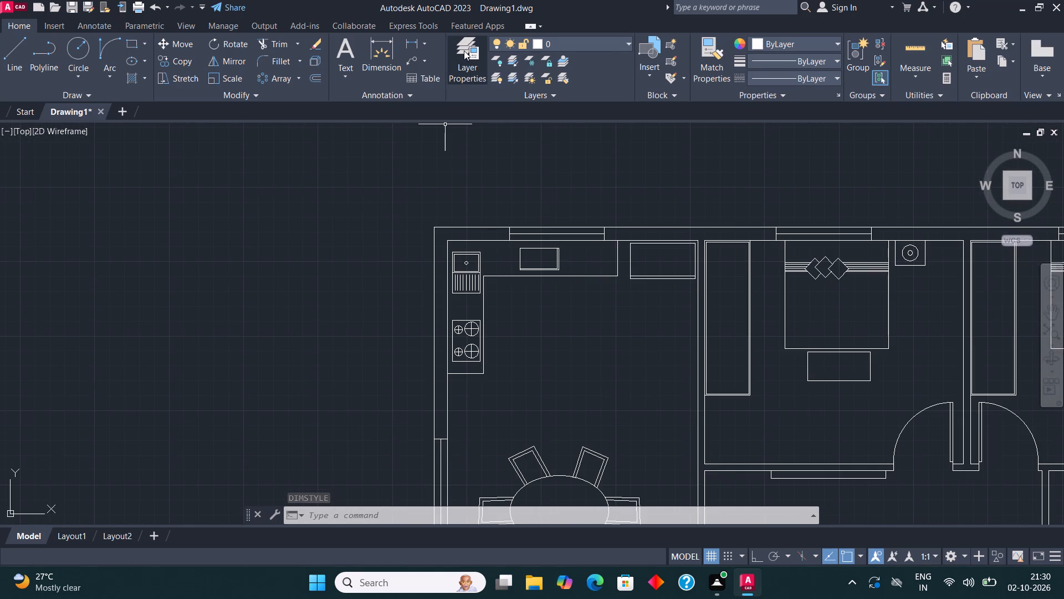
pyautogui.click(464, 50)
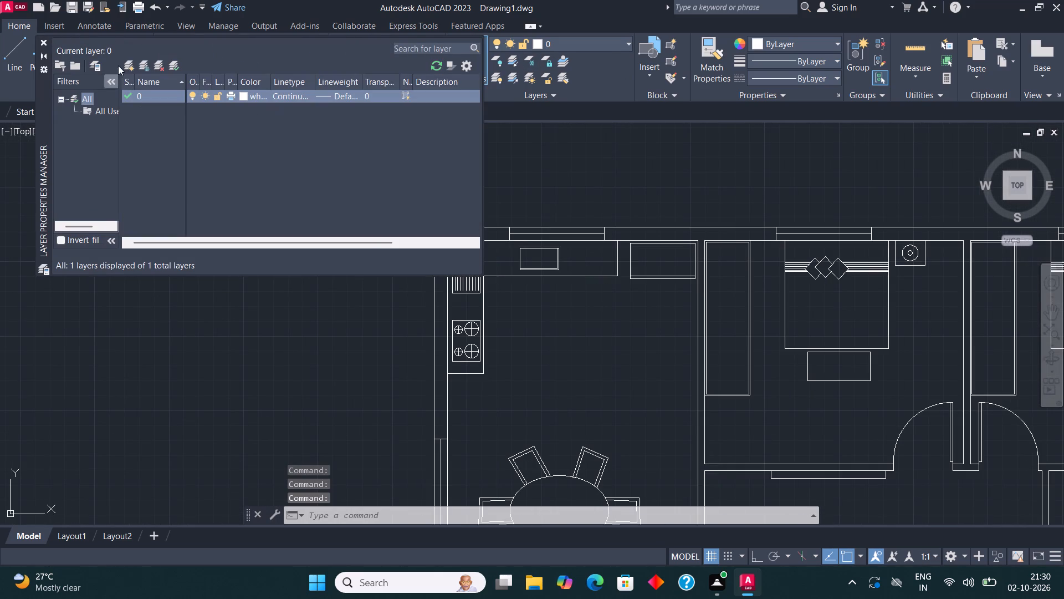
pyautogui.click(131, 62)
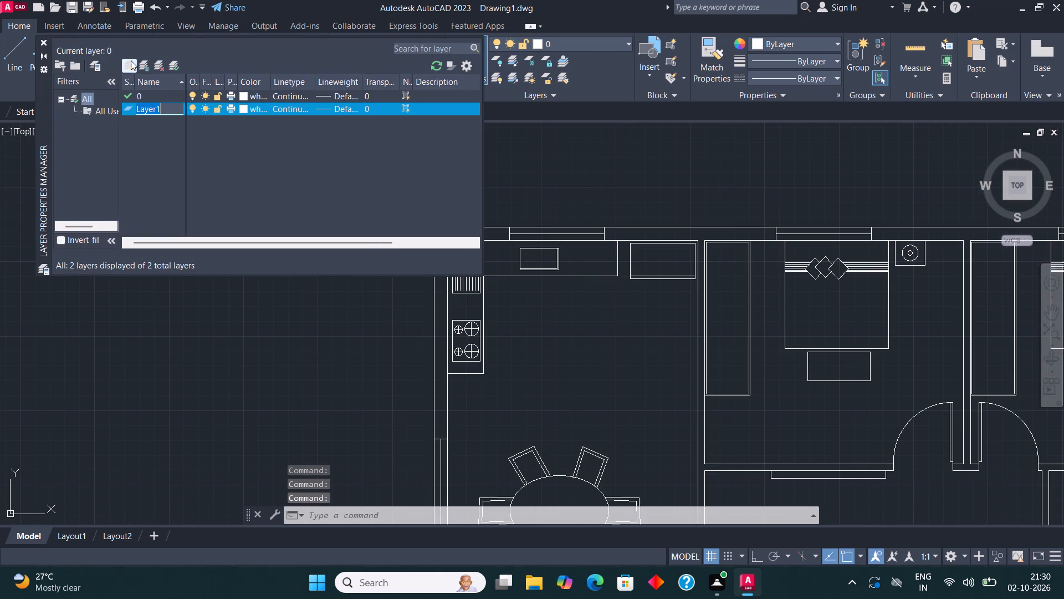
pyautogui.write('text')
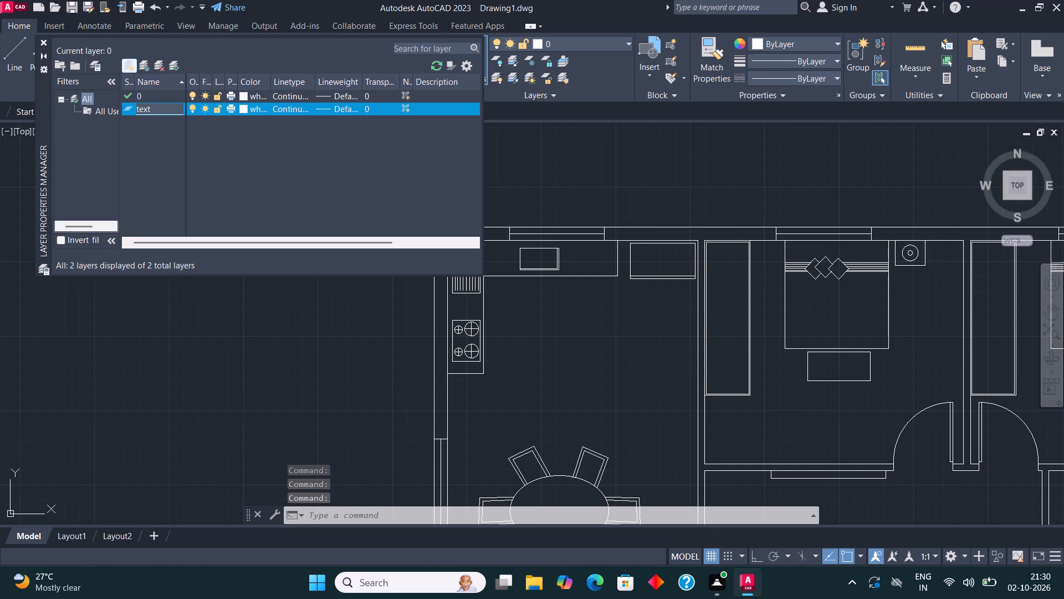
pyautogui.click(244, 110)
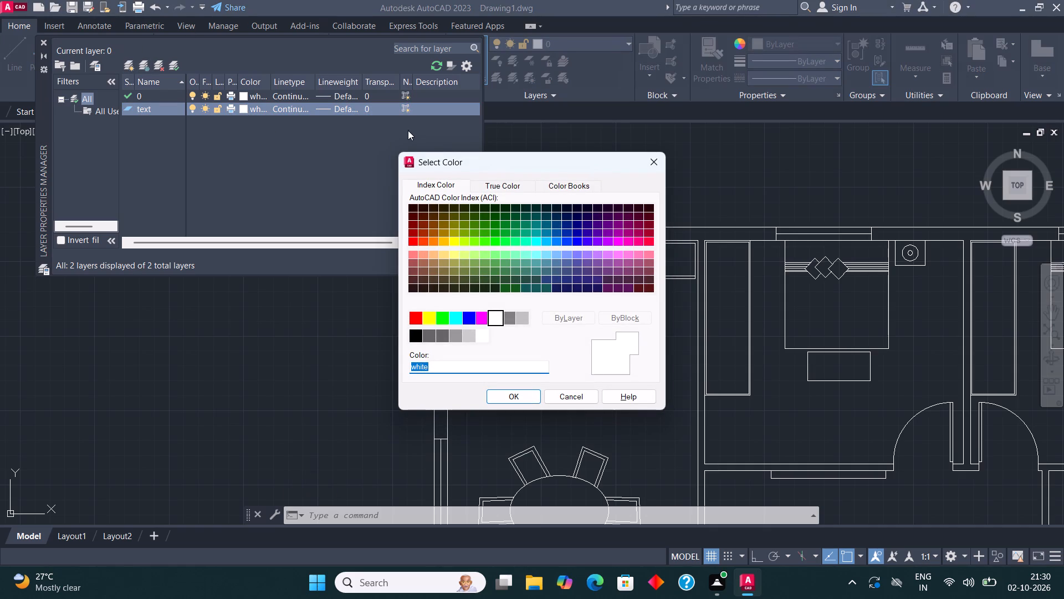
pyautogui.click(423, 244)
pyautogui.click(518, 396)
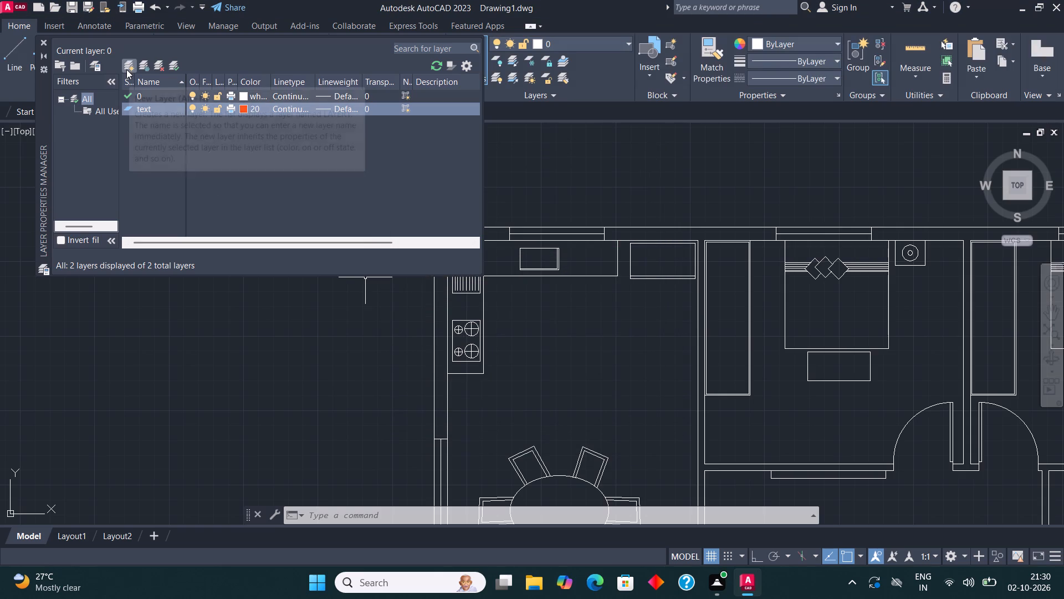
# Create a new layer named "fur" and assign it index color 52.
pyautogui.click(125, 66)
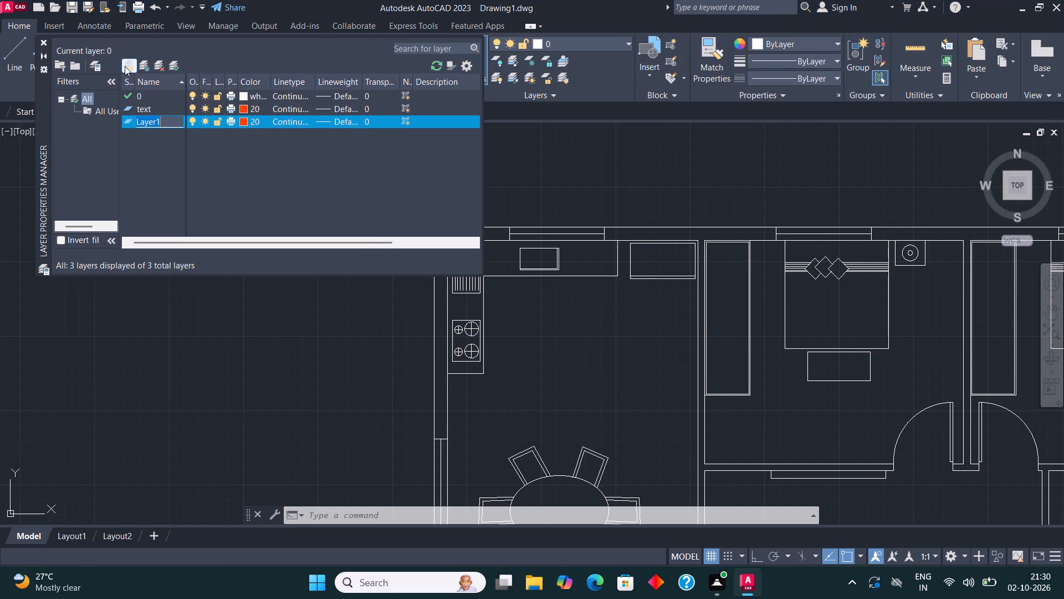
pyautogui.write('fur')
pyautogui.click(245, 121)
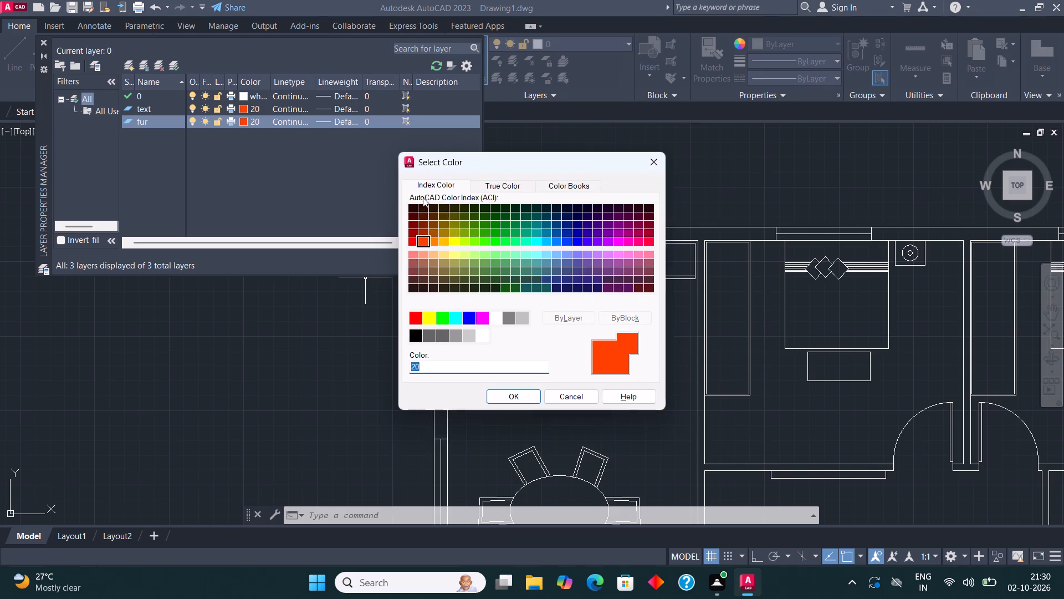
pyautogui.click(450, 235)
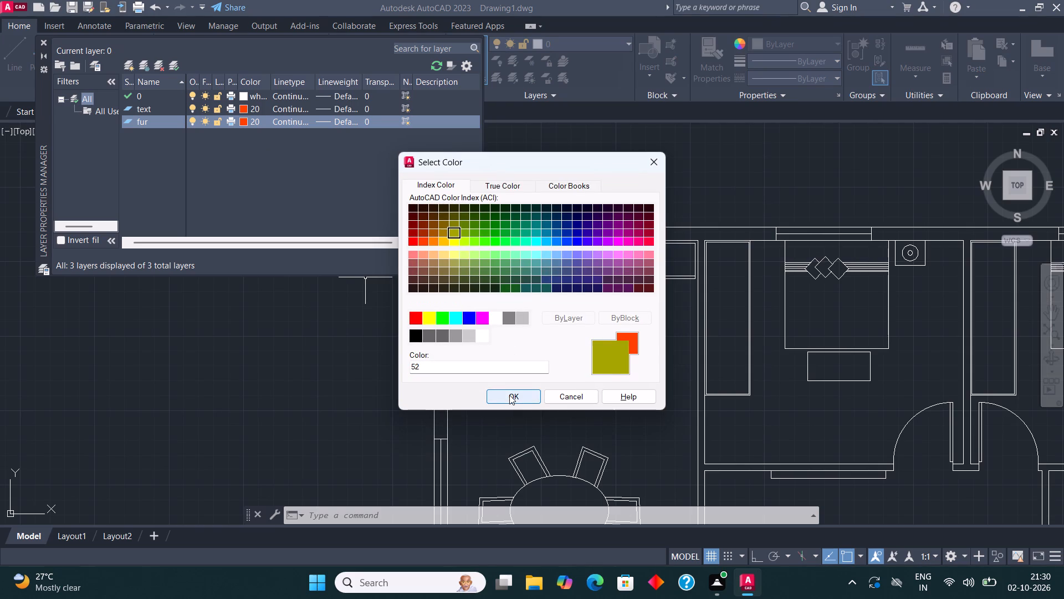
pyautogui.click(509, 396)
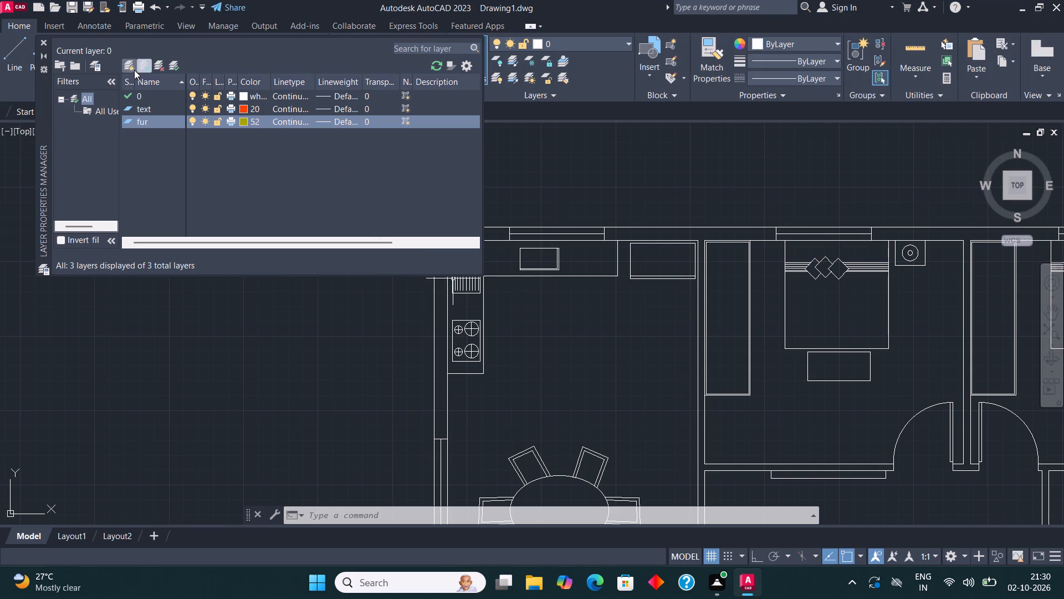
# Create a new layer named "tree" and assign it index color 92.
pyautogui.click(126, 68)
pyautogui.write('tree')
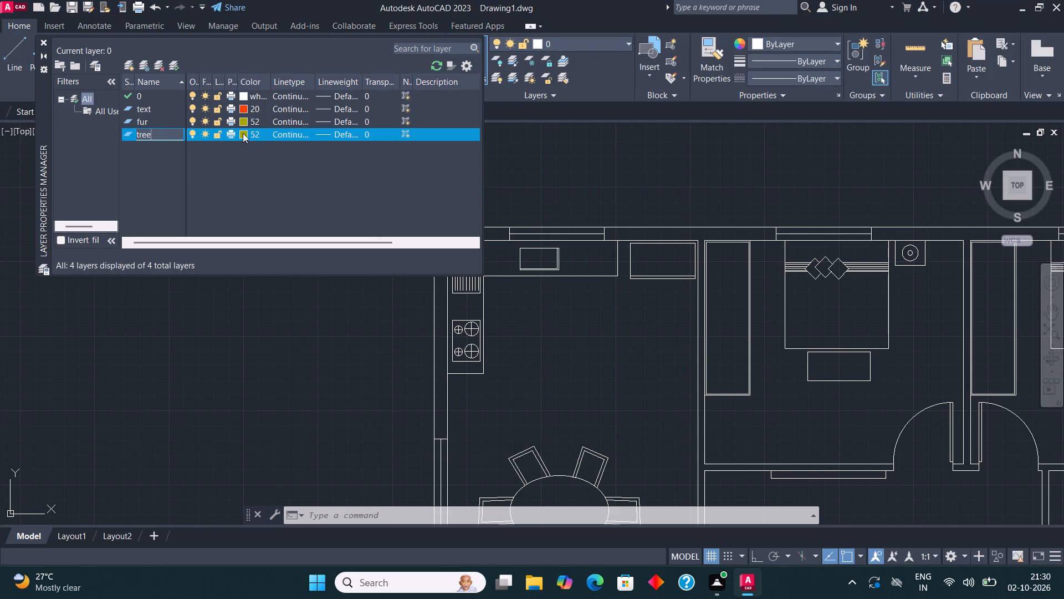
pyautogui.click(243, 133)
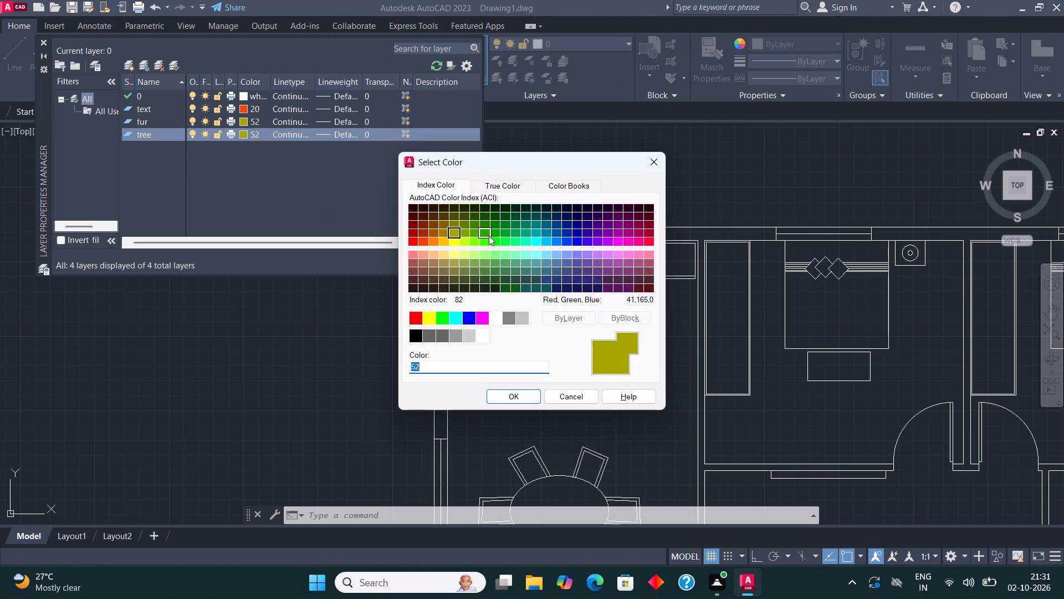
pyautogui.click(490, 235)
pyautogui.click(522, 388)
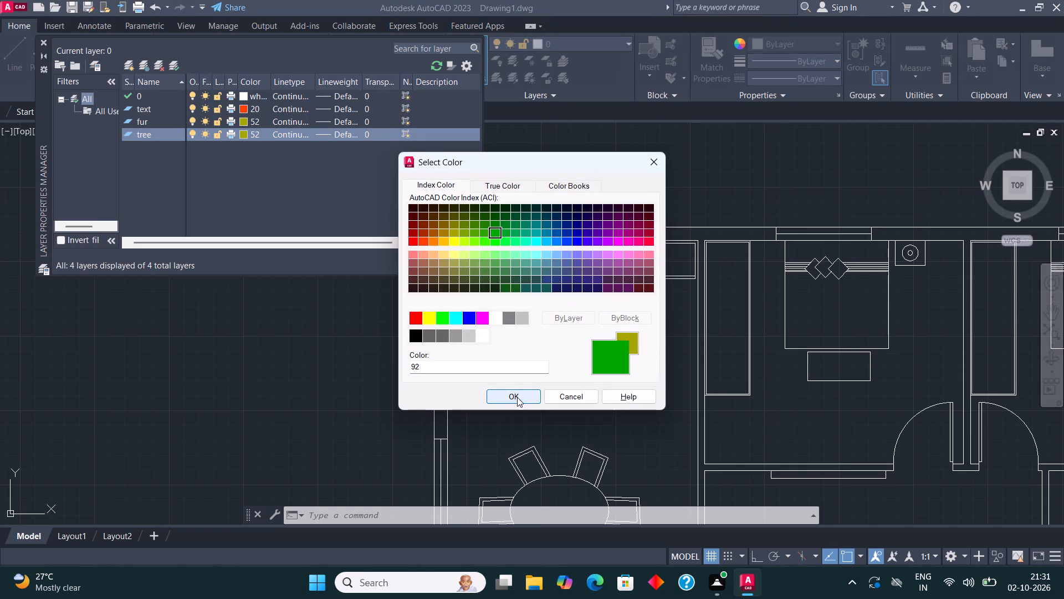
pyautogui.click(518, 397)
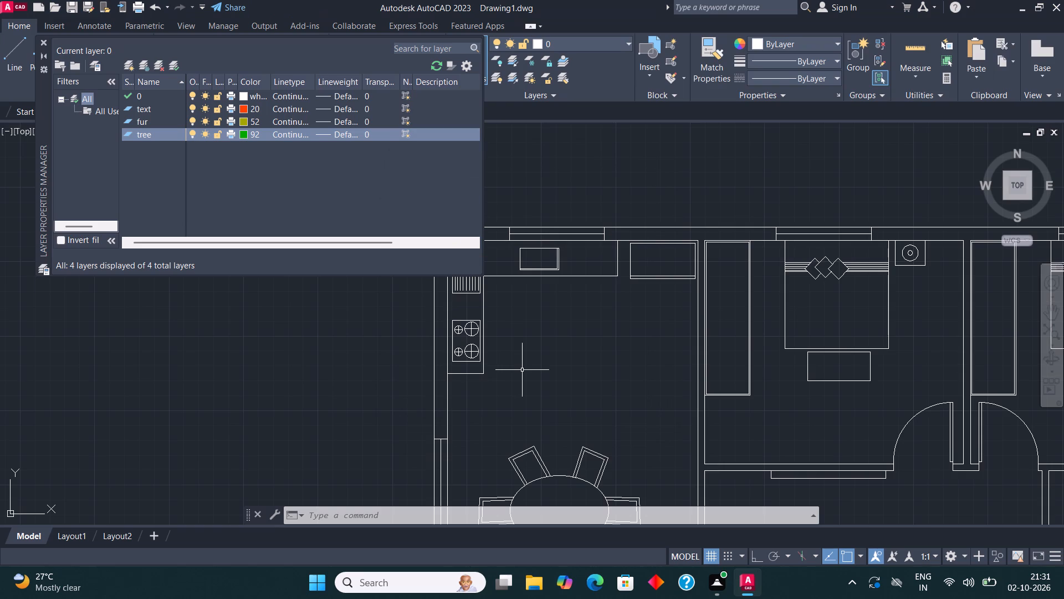
# Create a new layer named "wall" and assign it index color 242.
pyautogui.moveTo(289, 251); pyautogui.dragTo(325, 262, button='middle')
pyautogui.click(124, 67)
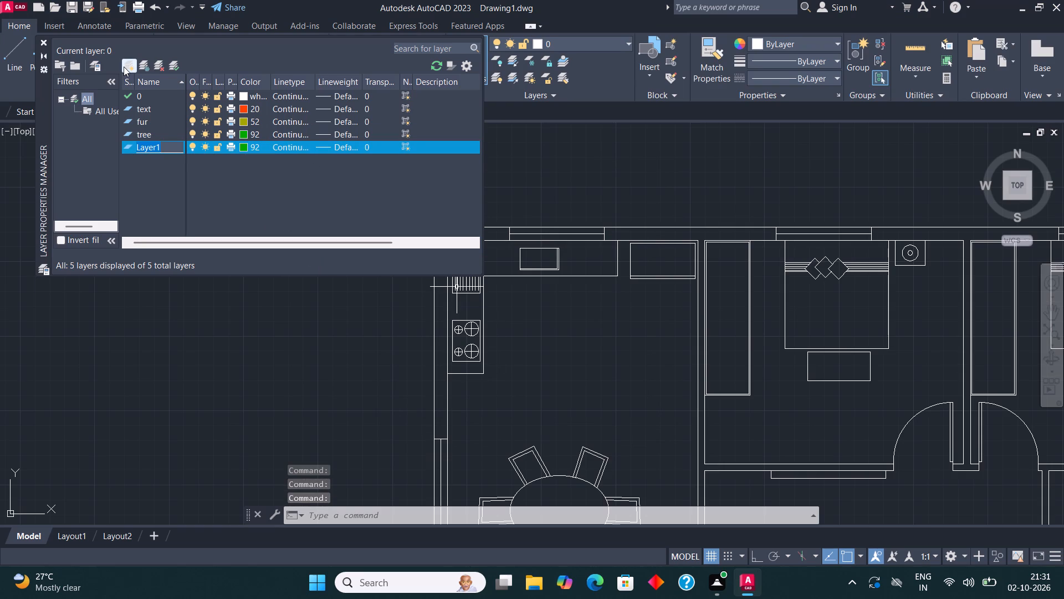
pyautogui.write('wall')
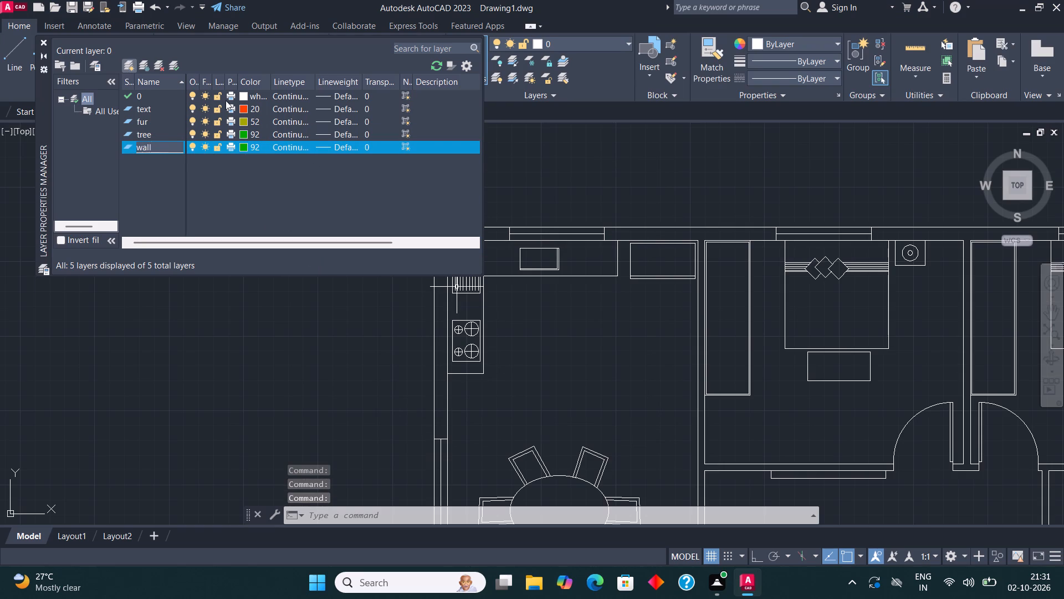
pyautogui.click(243, 147)
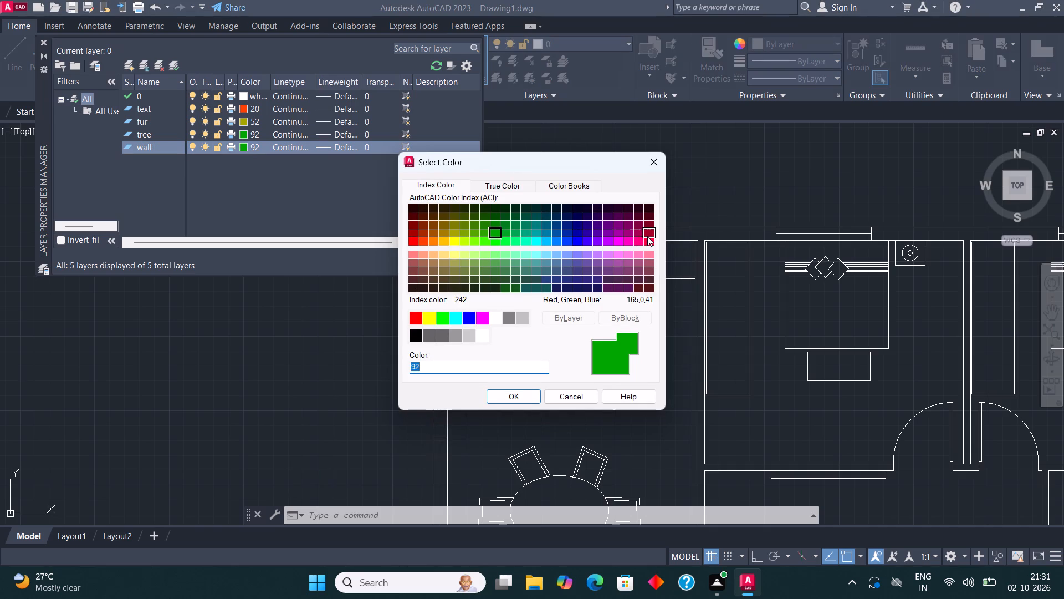
pyautogui.click(647, 236)
pyautogui.click(505, 398)
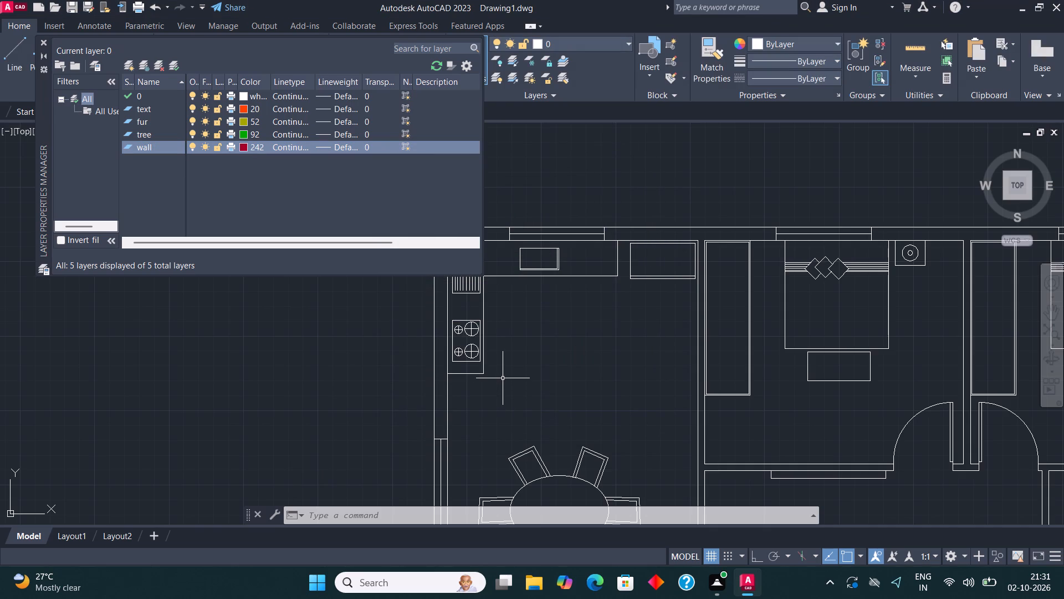
# Rename the new color 242 layer as "window".
pyautogui.click(158, 148)
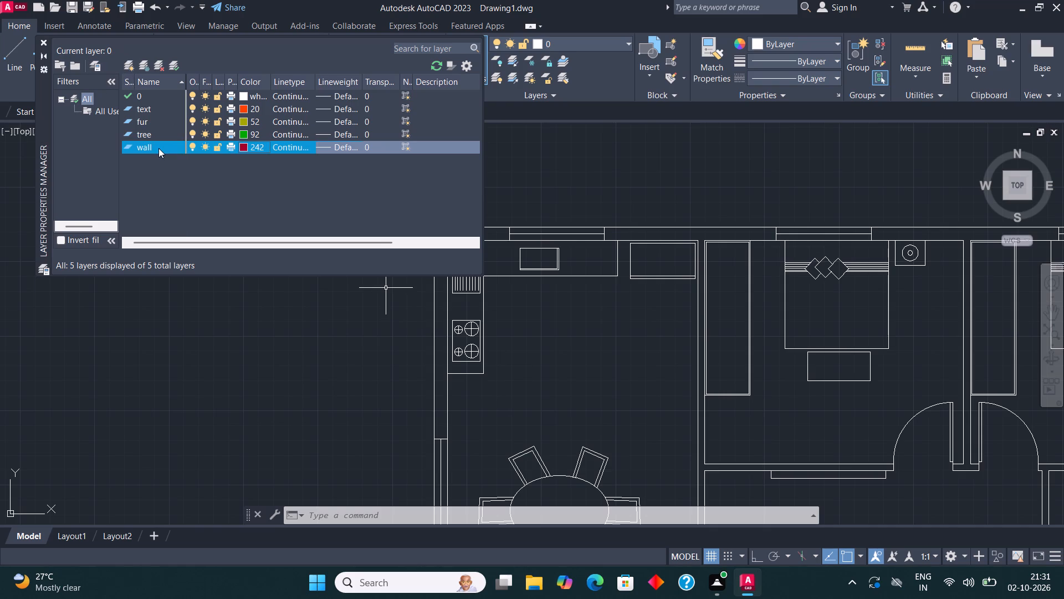
pyautogui.rightClick(158, 148)
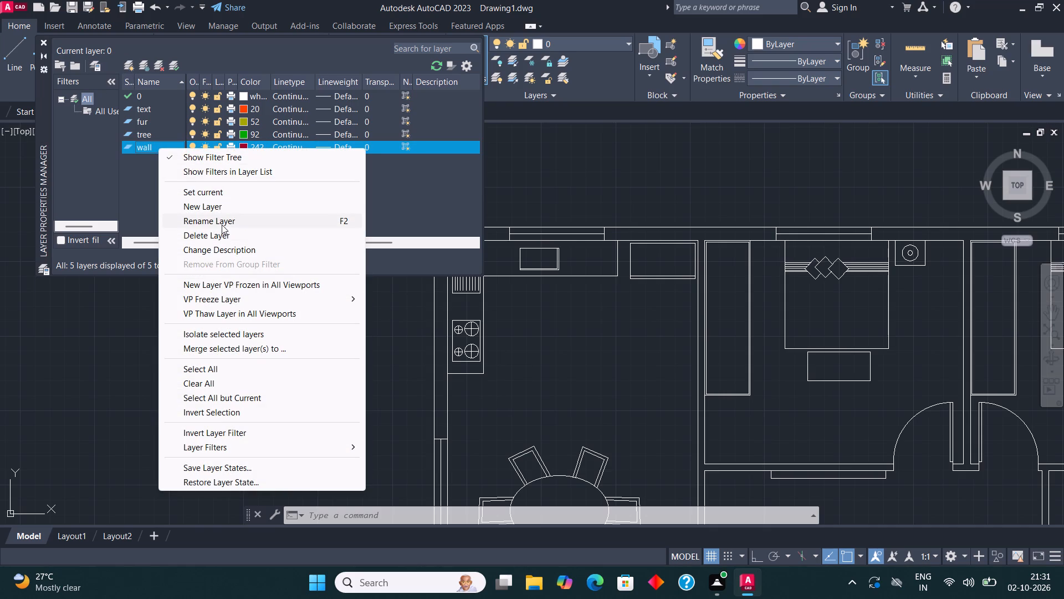
pyautogui.click(221, 224)
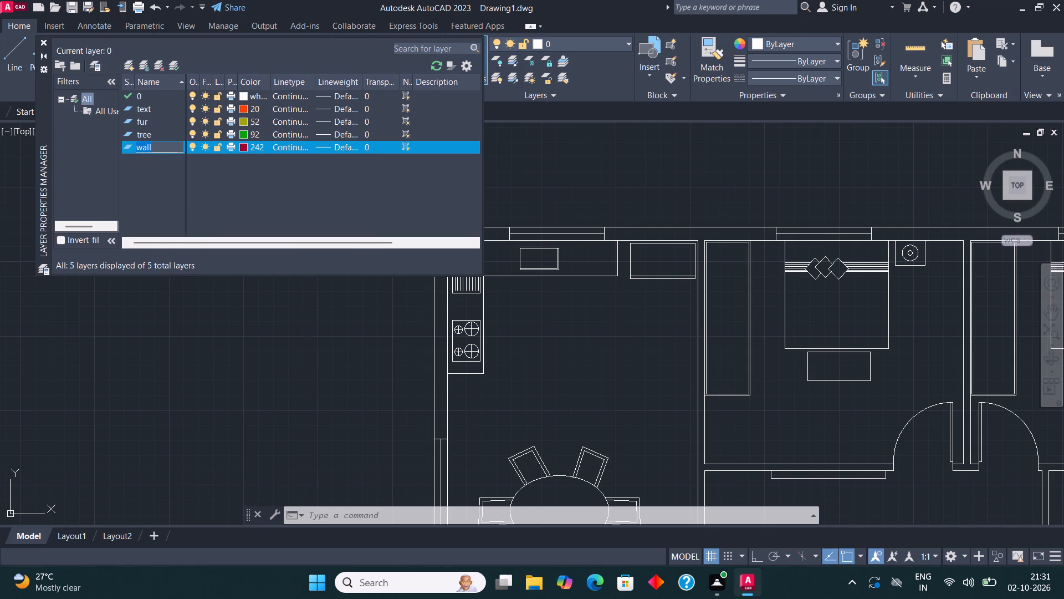
pyautogui.press('w')
pyautogui.write('indow')
# Create another new layer named "wall", assign it index color 84, and close the layer manager.
pyautogui.click(126, 65)
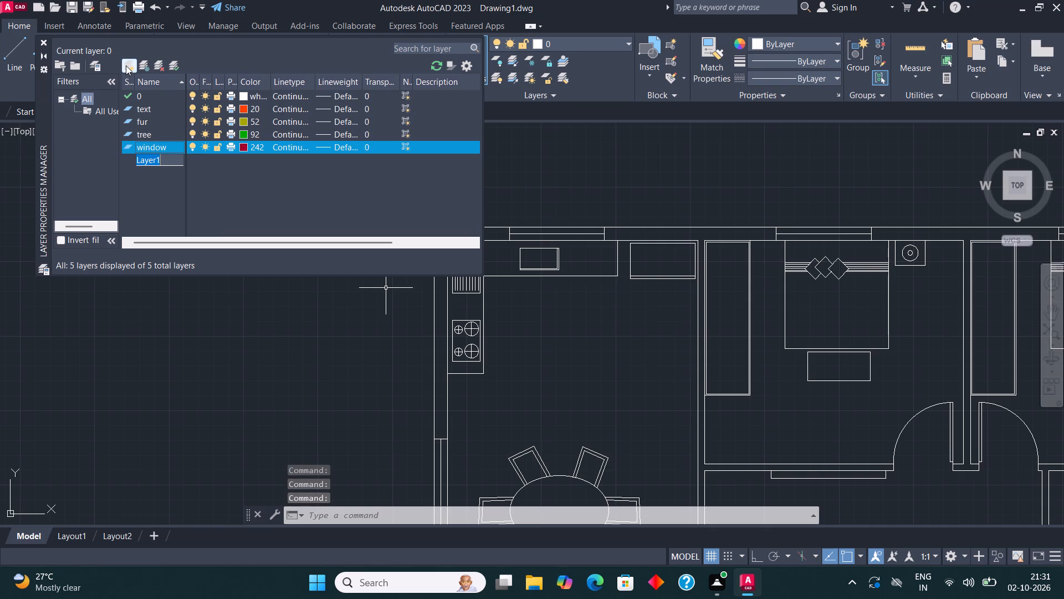
pyautogui.write('wall')
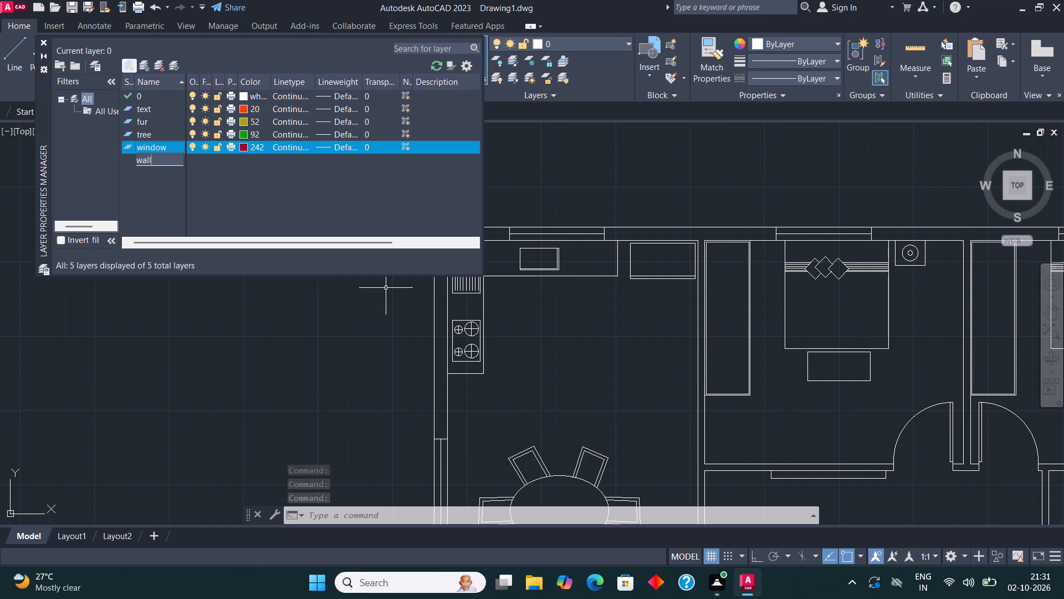
pyautogui.click(243, 145)
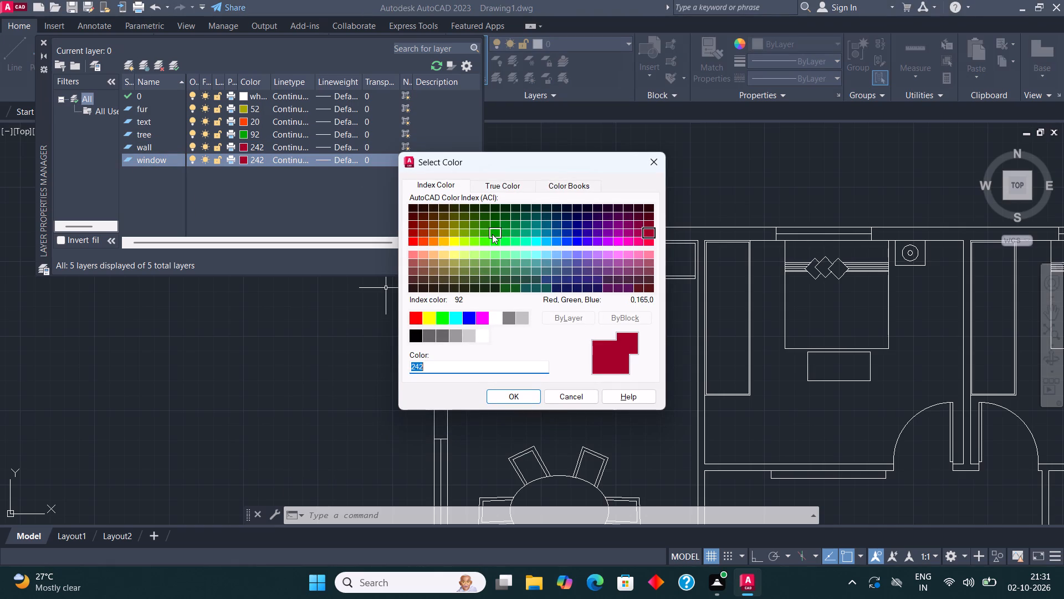
pyautogui.click(484, 225)
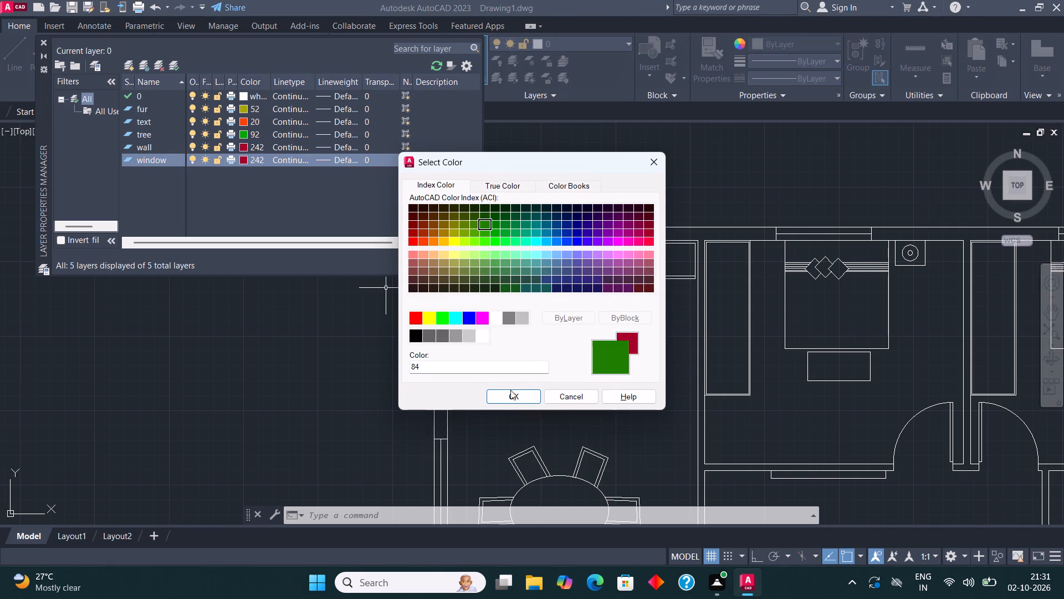
pyautogui.click(507, 398)
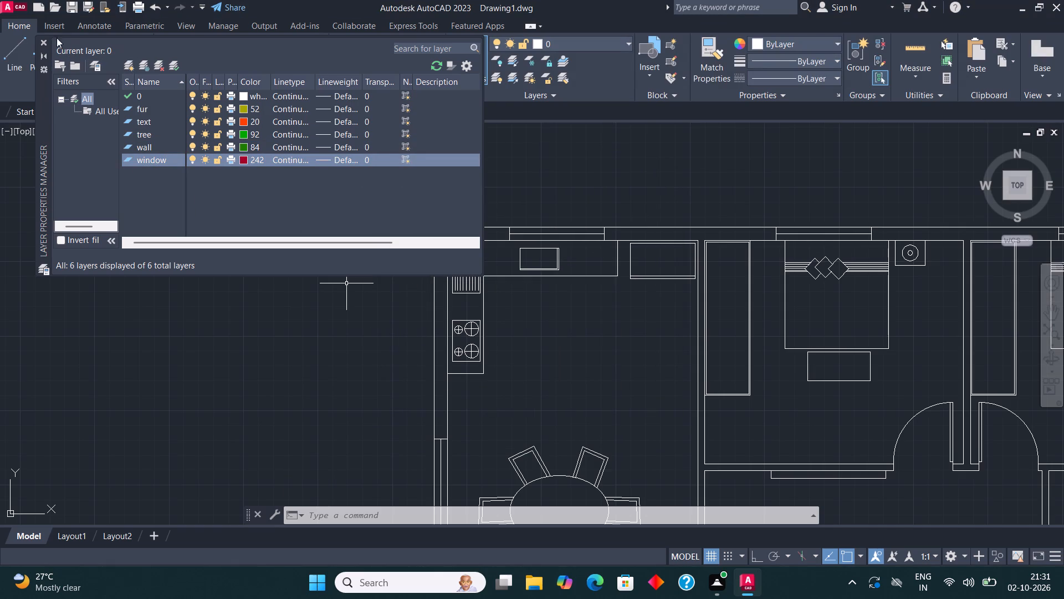
pyautogui.click(40, 45)
# Set the wall layer as the current layer.
pyautogui.scroll(-1, 269, 205)
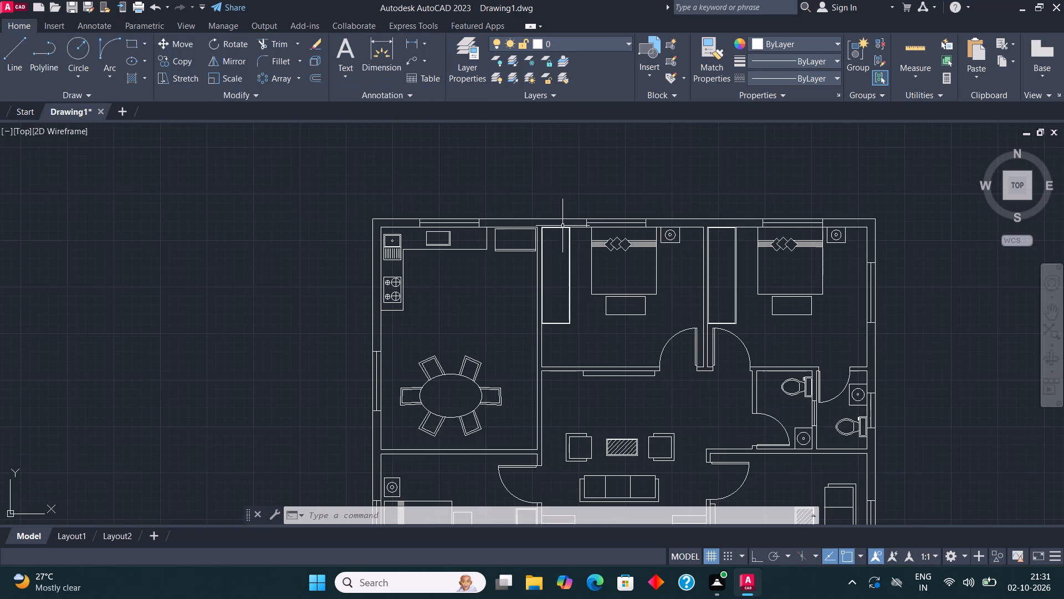
pyautogui.moveTo(564, 255); pyautogui.dragTo(546, 210, button='middle')
pyautogui.moveTo(474, 215); pyautogui.dragTo(525, 239, button='middle')
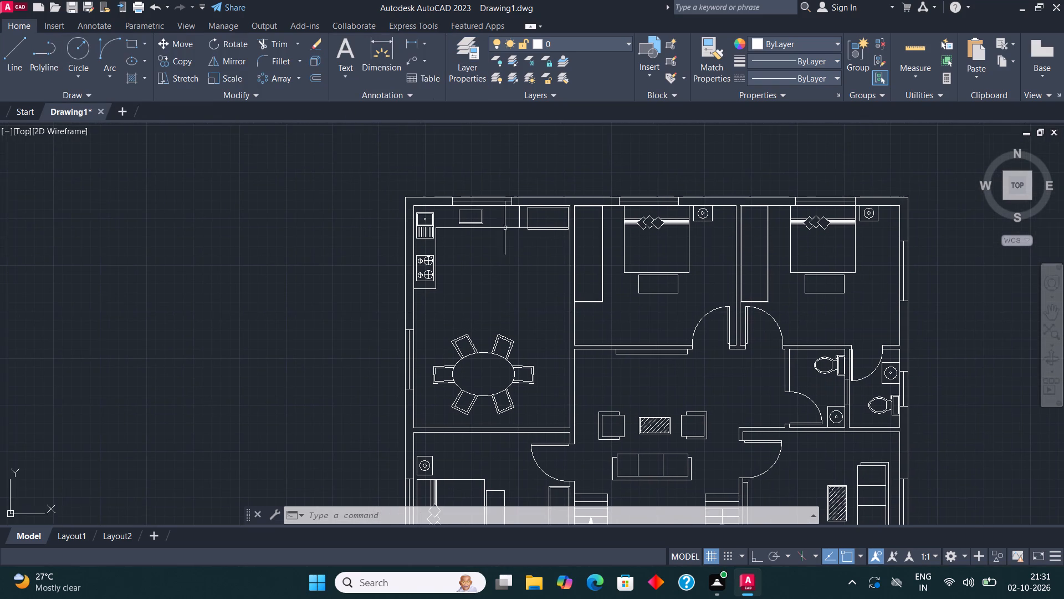
pyautogui.scroll(1, 436, 163)
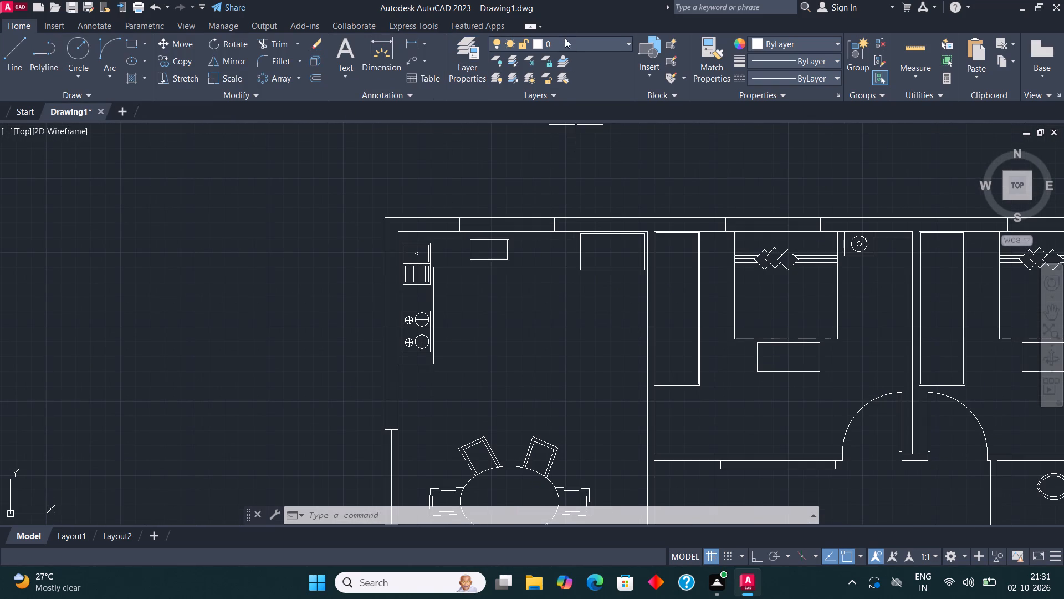
pyautogui.click(565, 39)
pyautogui.click(565, 125)
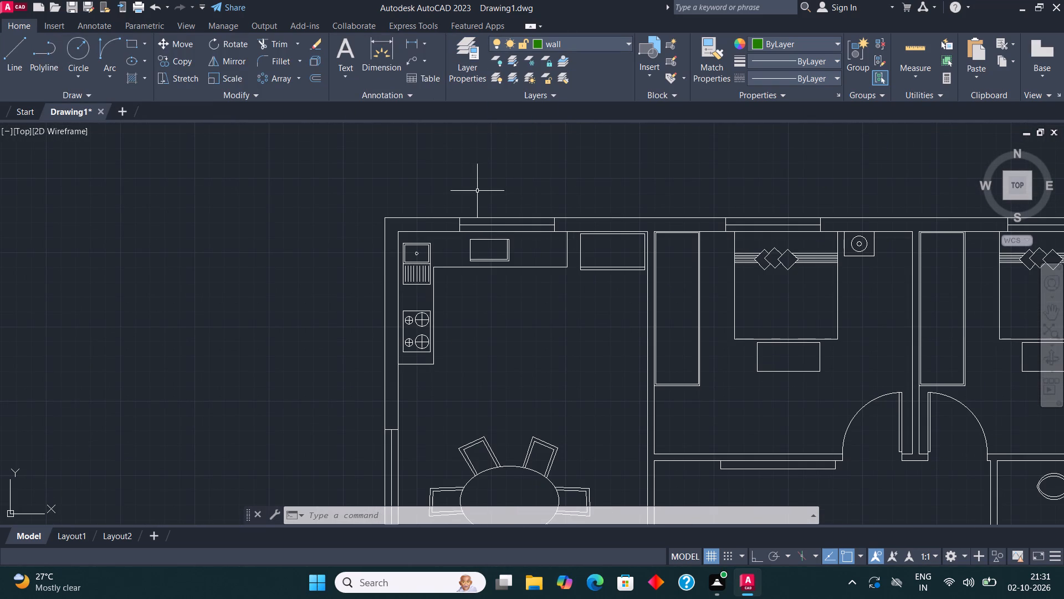
# Hatch the outer wall corner around the kitchen, between its two windows, with the SOLID pattern.
pyautogui.press('h')
pyautogui.press('Return')
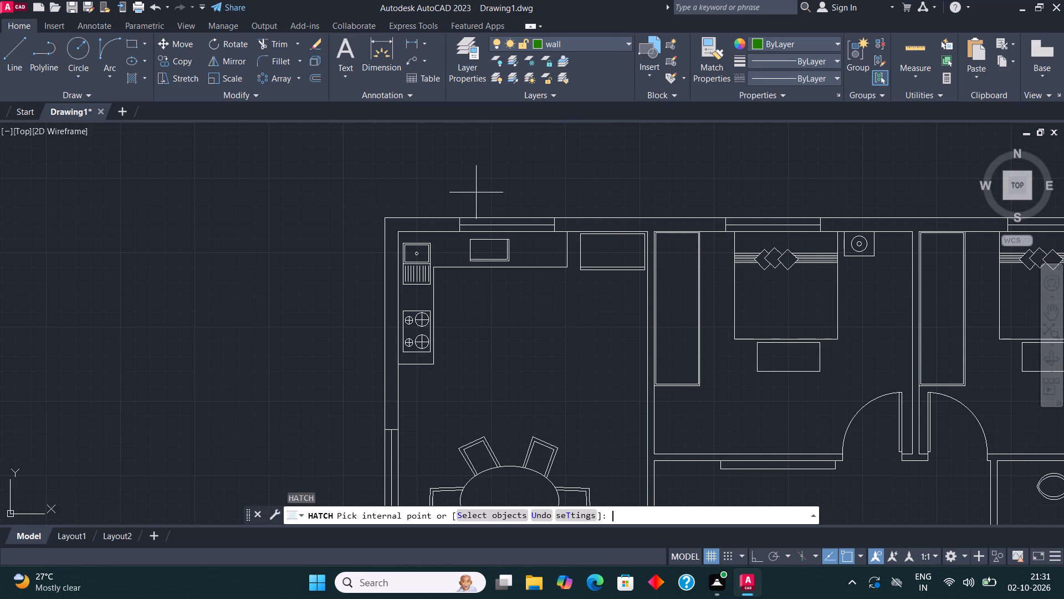
pyautogui.click(432, 224)
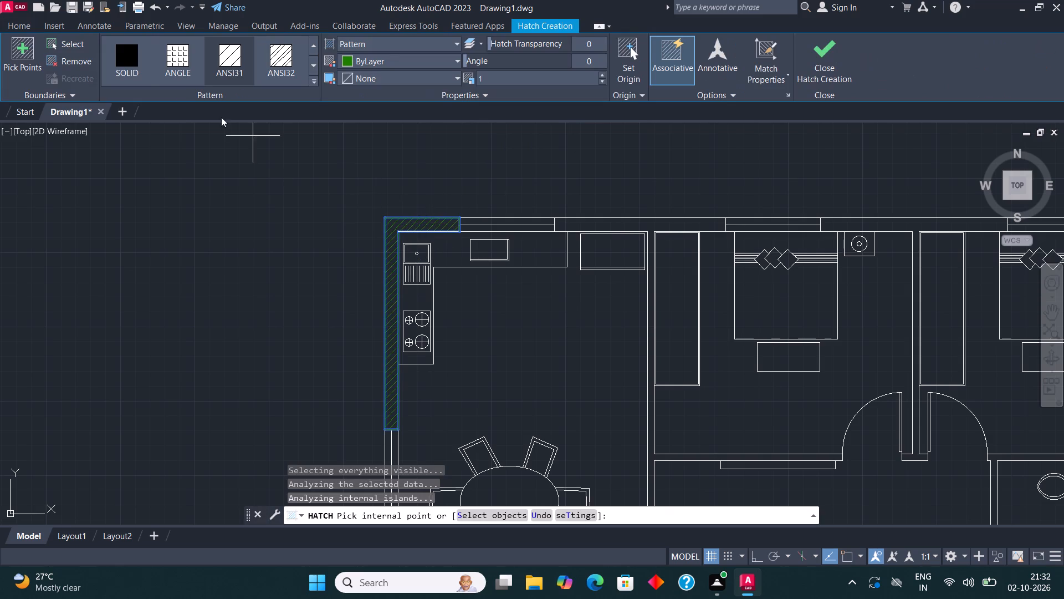
pyautogui.click(116, 60)
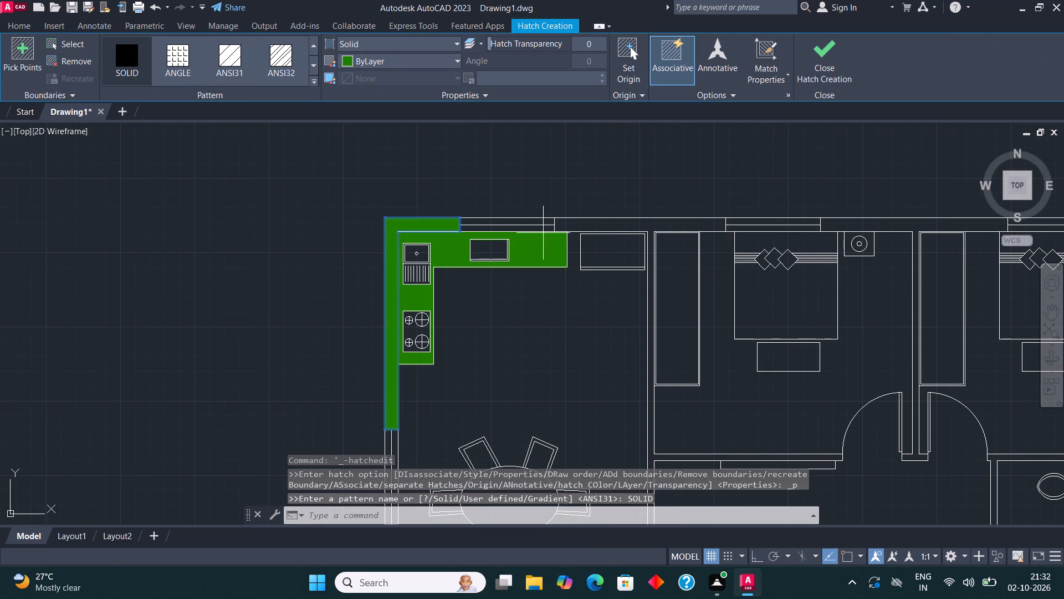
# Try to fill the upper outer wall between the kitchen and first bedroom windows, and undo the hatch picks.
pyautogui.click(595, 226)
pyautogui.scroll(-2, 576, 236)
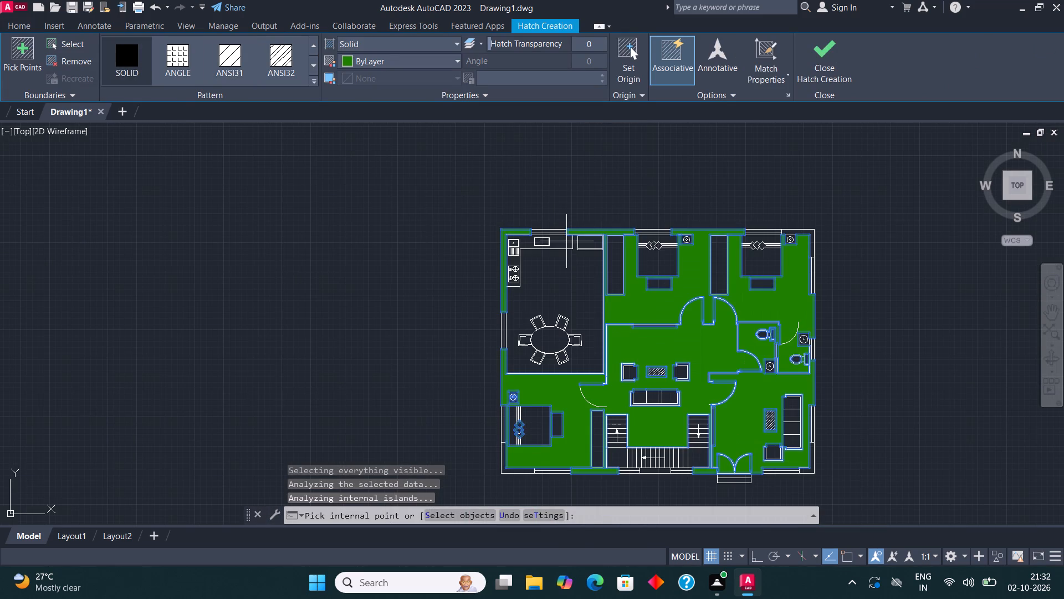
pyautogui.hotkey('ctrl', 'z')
# Fill the outer wall corner around the kitchen with the solid hatch again.
pyautogui.scroll(2, 502, 265)
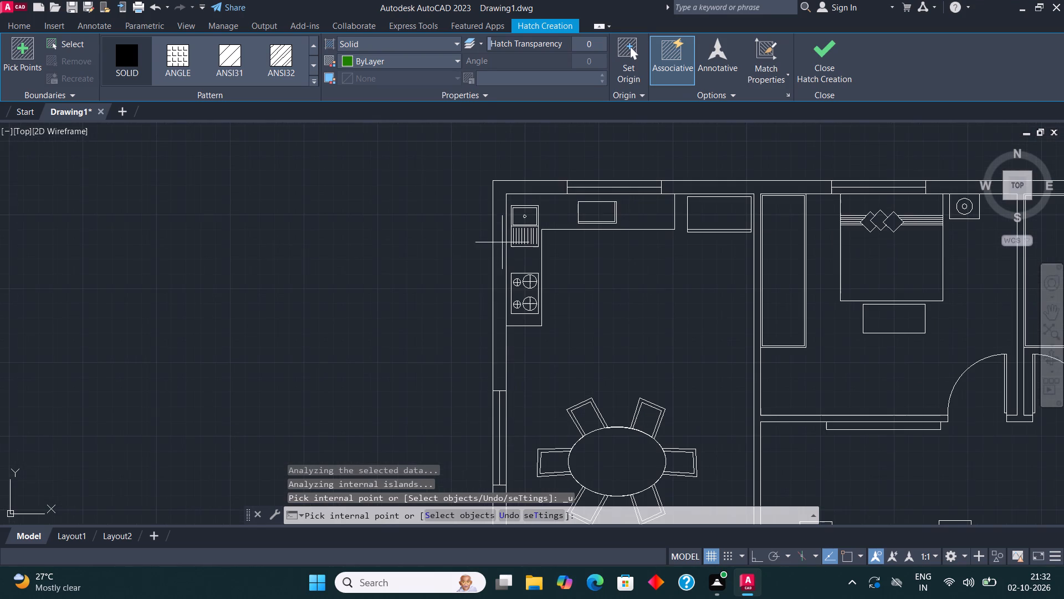
pyautogui.click(497, 226)
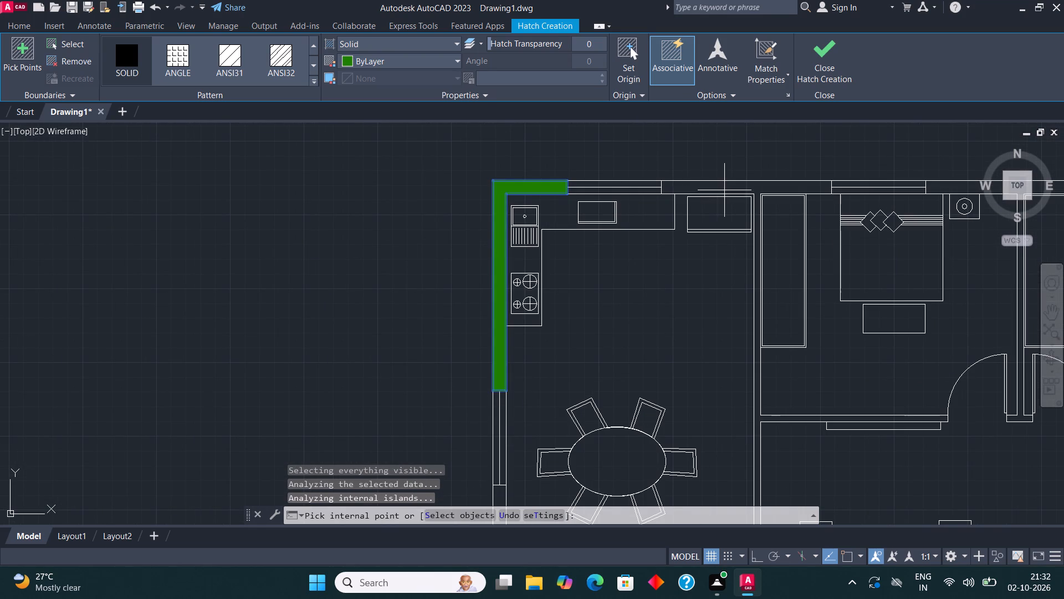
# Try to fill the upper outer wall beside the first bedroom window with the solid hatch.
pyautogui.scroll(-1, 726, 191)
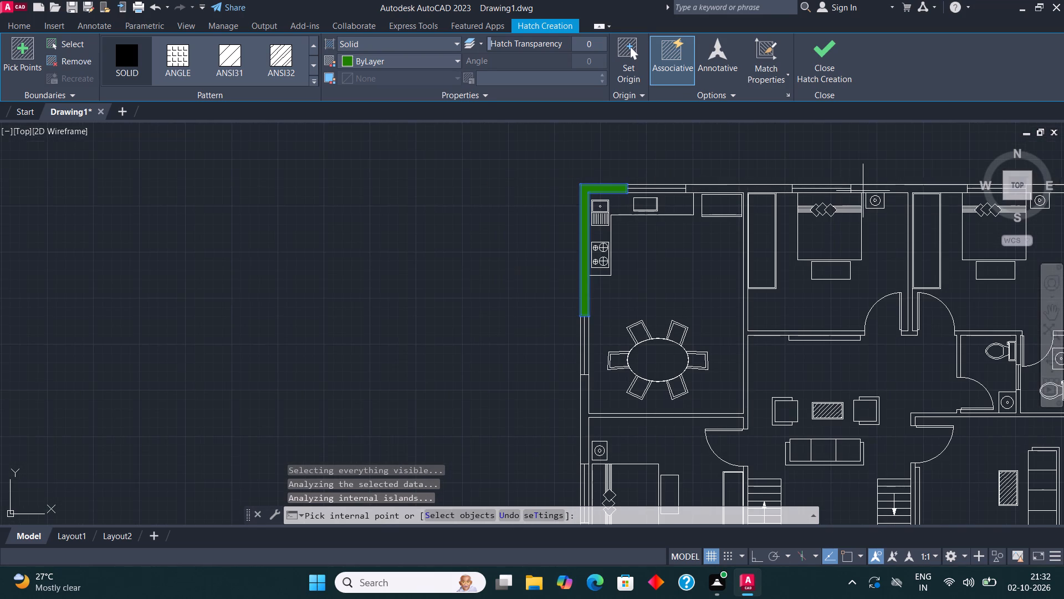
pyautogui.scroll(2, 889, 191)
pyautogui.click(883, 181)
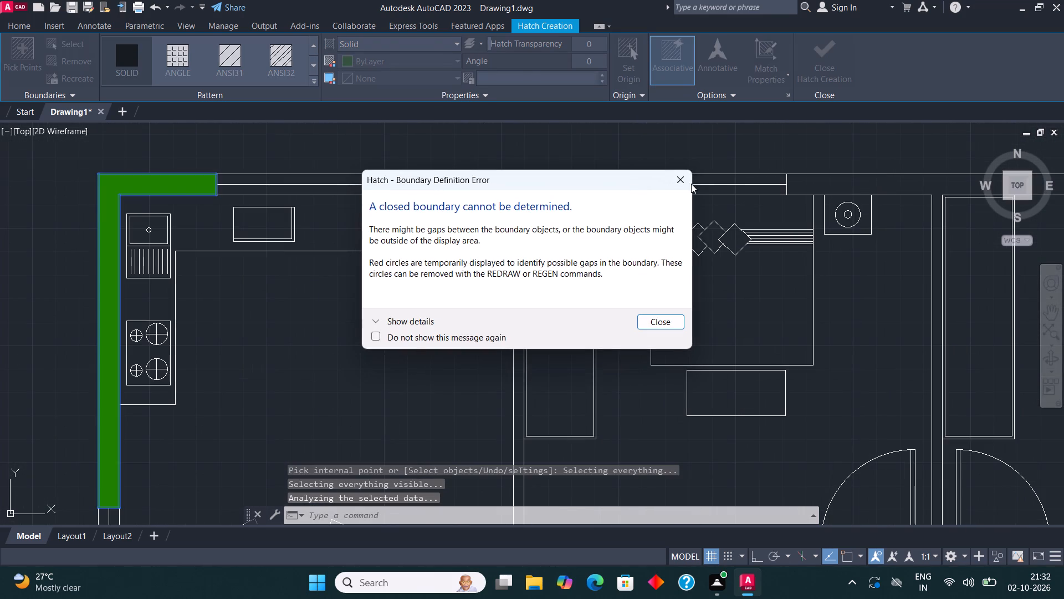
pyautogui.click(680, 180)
# Fill the lower outer wall with solid hatch from the lower bedroom's corner to the double entrance door, including both walls flanking the stairs.
pyautogui.scroll(-7, 584, 182)
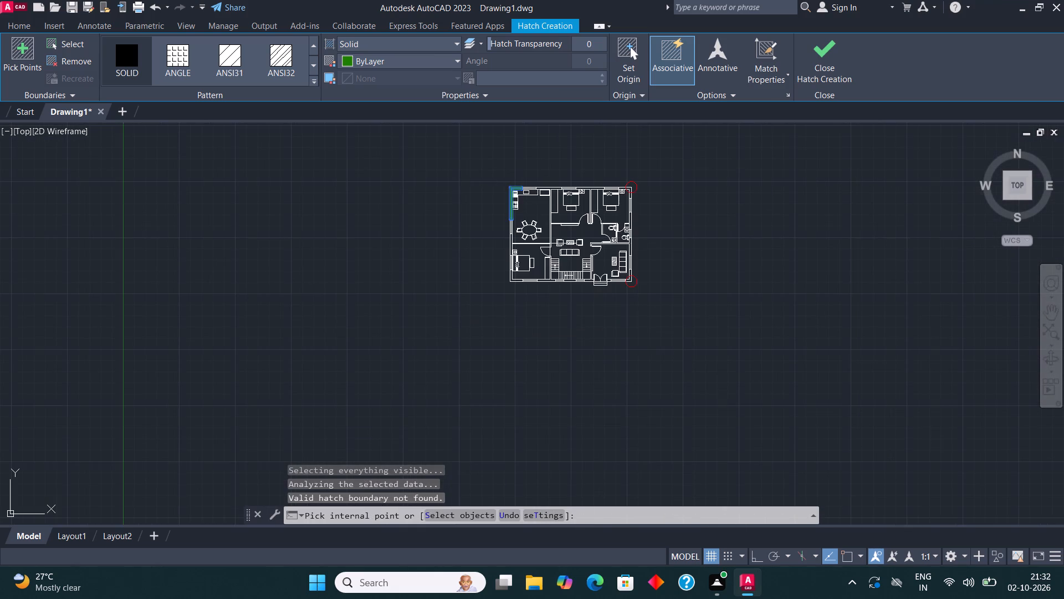
pyautogui.scroll(4, 530, 281)
pyautogui.click(428, 279)
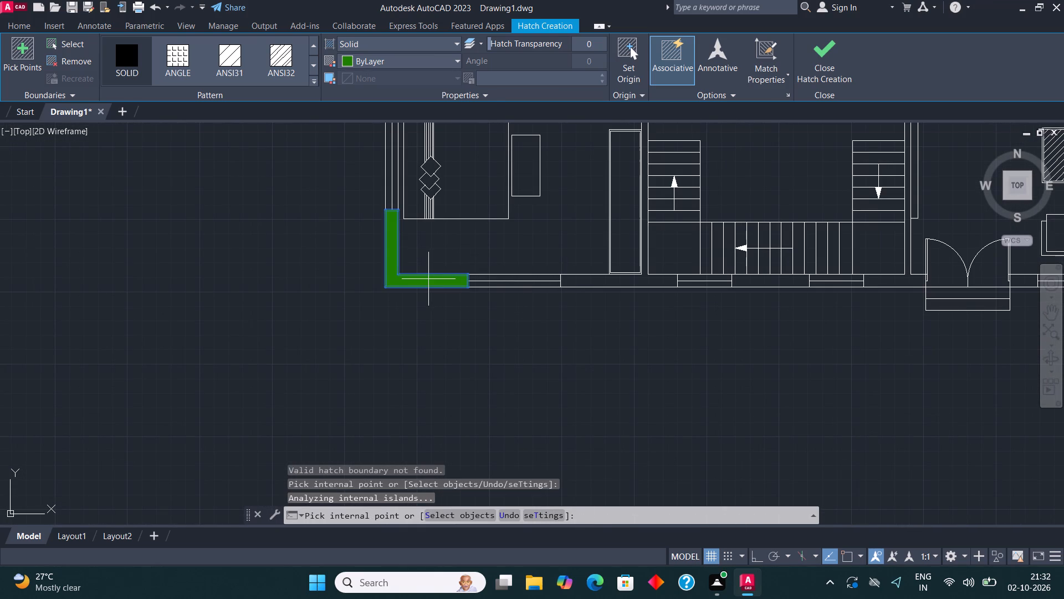
pyautogui.click(606, 282)
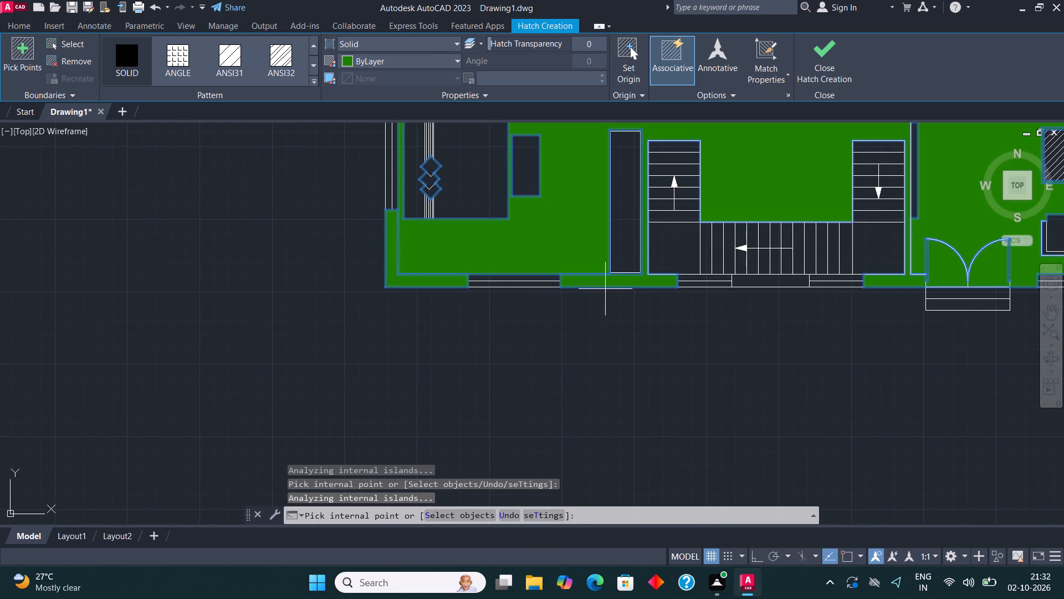
pyautogui.hotkey('ctrl', 'z')
pyautogui.moveTo(648, 292); pyautogui.dragTo(603, 311, button='middle')
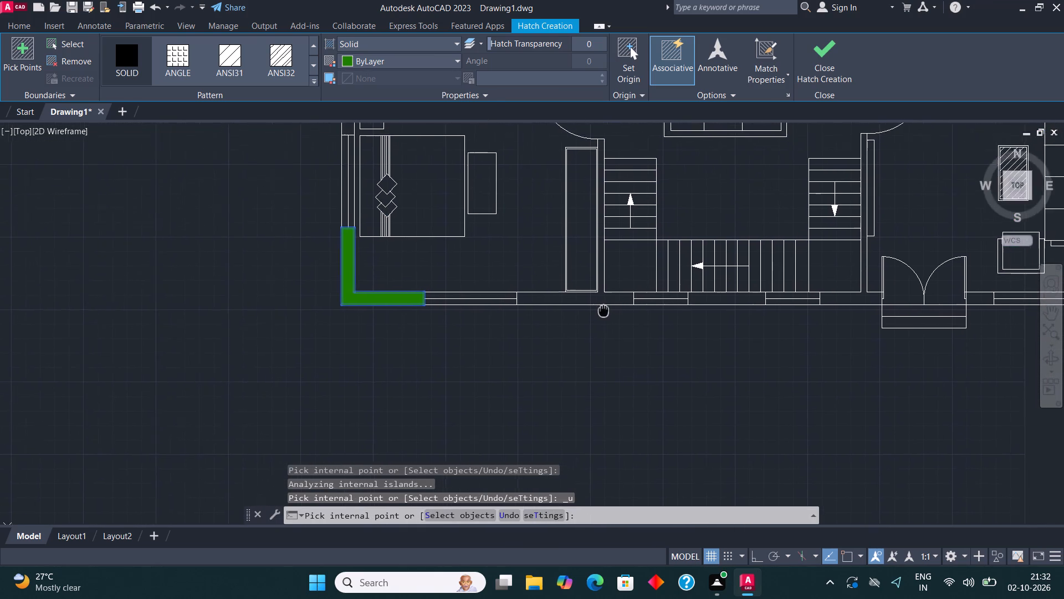
pyautogui.moveTo(603, 311); pyautogui.dragTo(594, 321, button='middle')
pyautogui.click(740, 309)
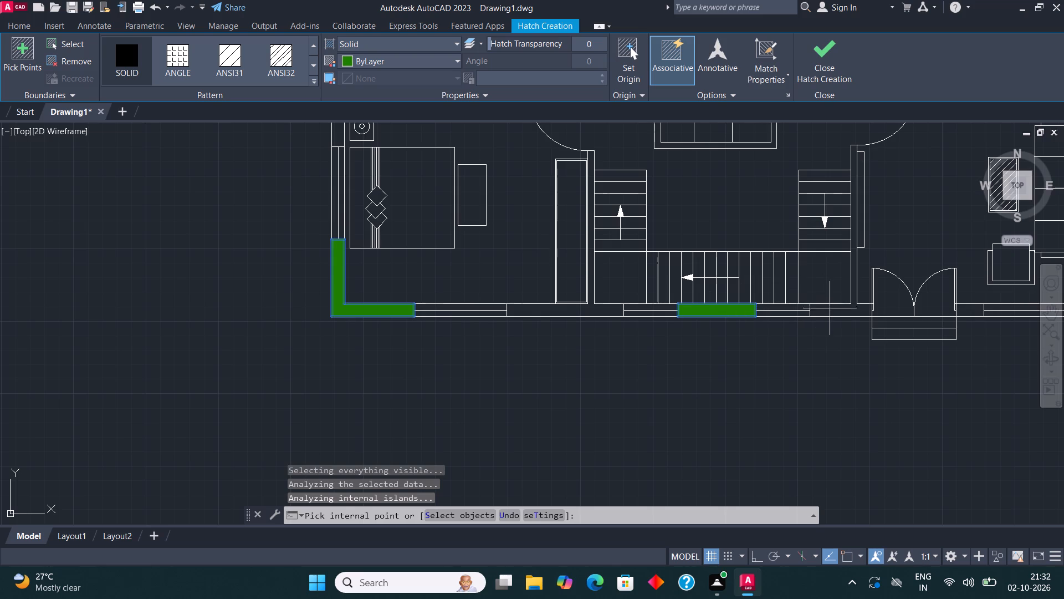
pyautogui.click(831, 311)
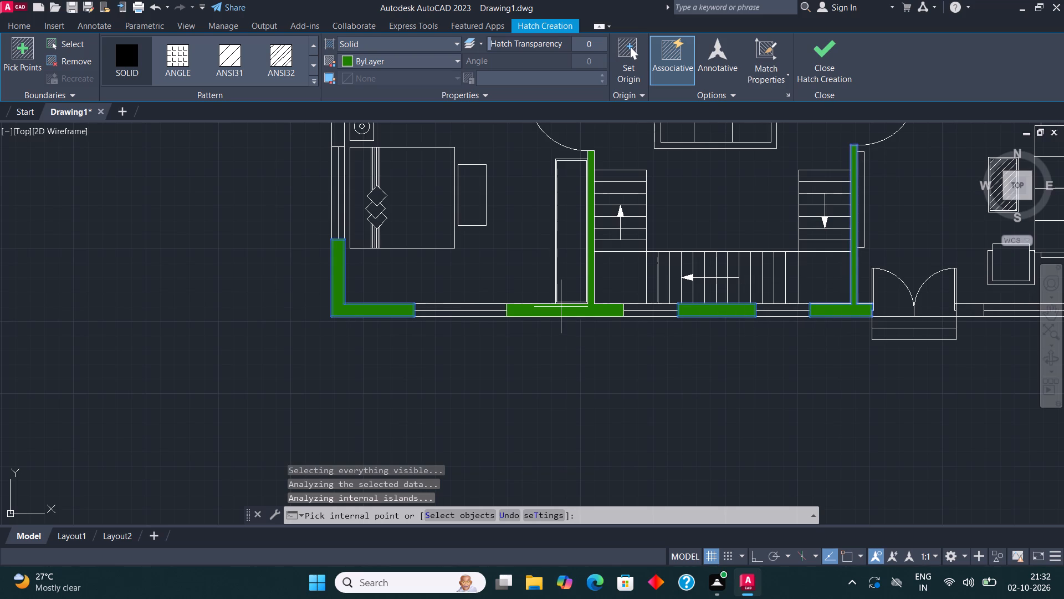
pyautogui.click(561, 307)
# Fill the short wall piece beside the double entrance door and the outer corner of the entrance living room with solid hatch.
pyautogui.scroll(-2, 561, 307)
pyautogui.scroll(2, 800, 300)
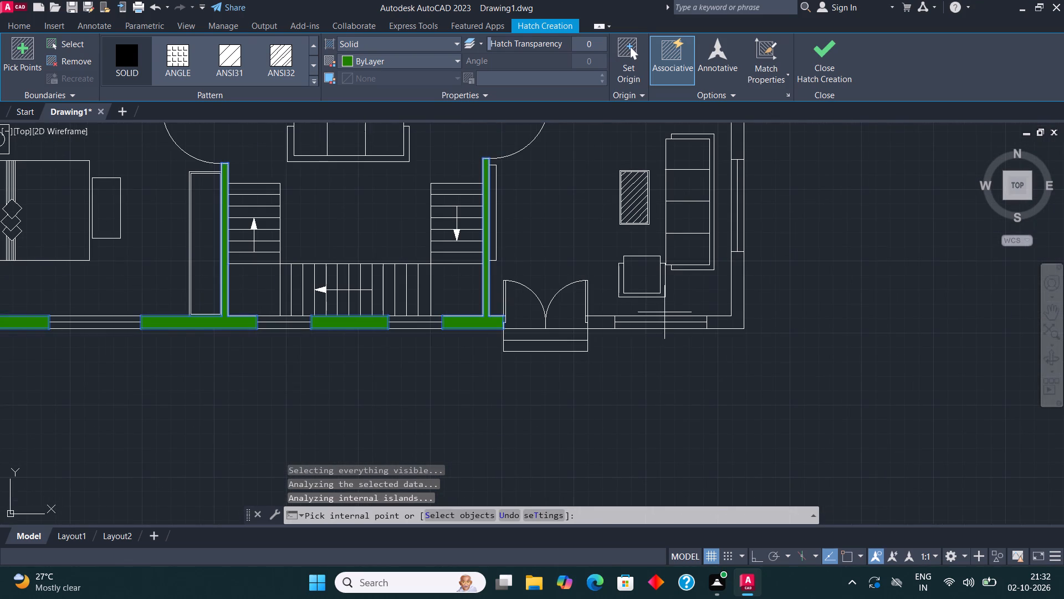
pyautogui.click(608, 324)
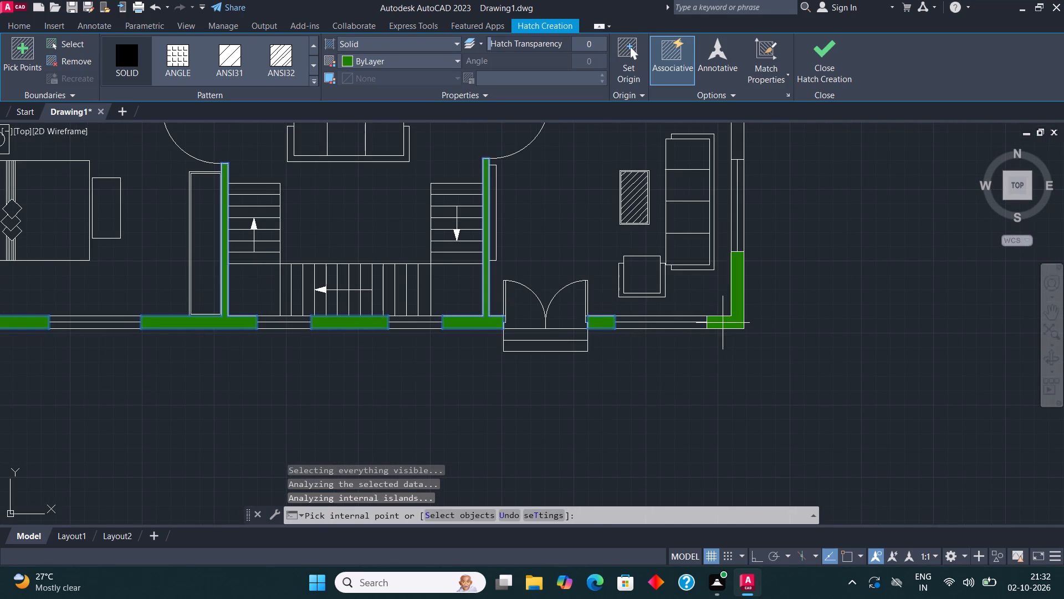
pyautogui.click(723, 323)
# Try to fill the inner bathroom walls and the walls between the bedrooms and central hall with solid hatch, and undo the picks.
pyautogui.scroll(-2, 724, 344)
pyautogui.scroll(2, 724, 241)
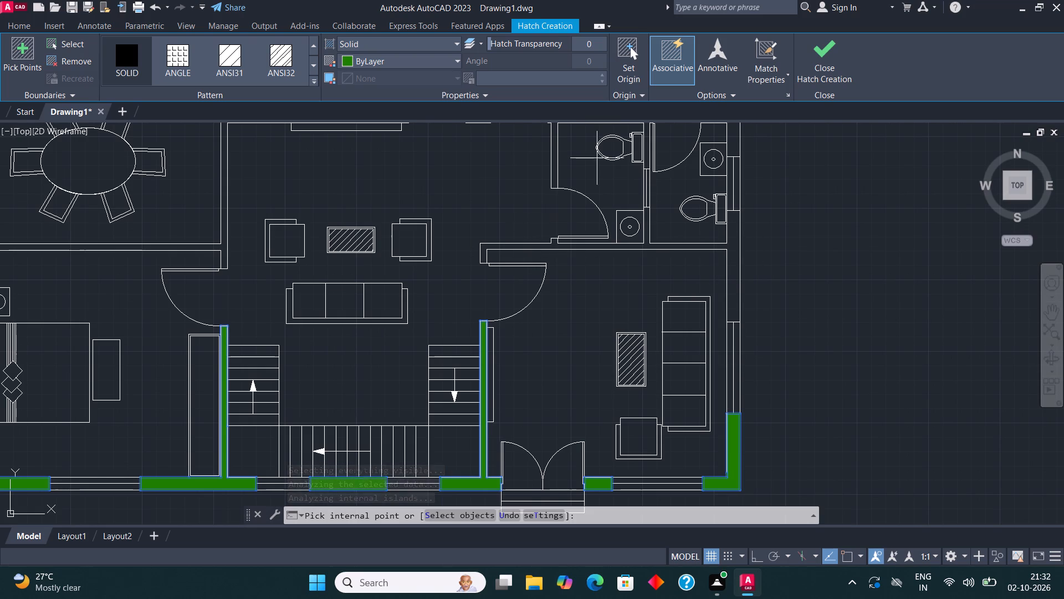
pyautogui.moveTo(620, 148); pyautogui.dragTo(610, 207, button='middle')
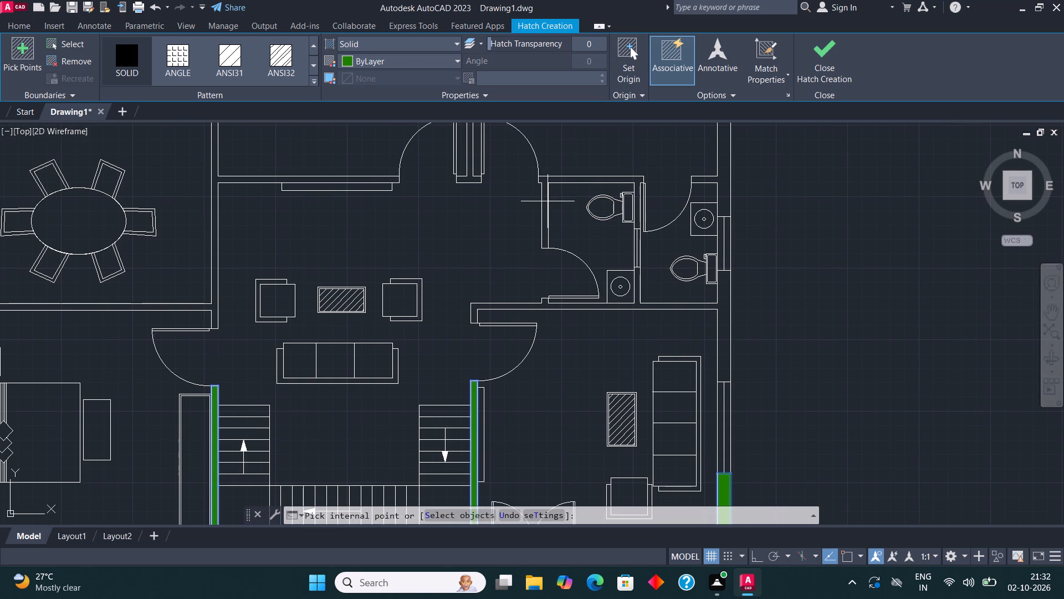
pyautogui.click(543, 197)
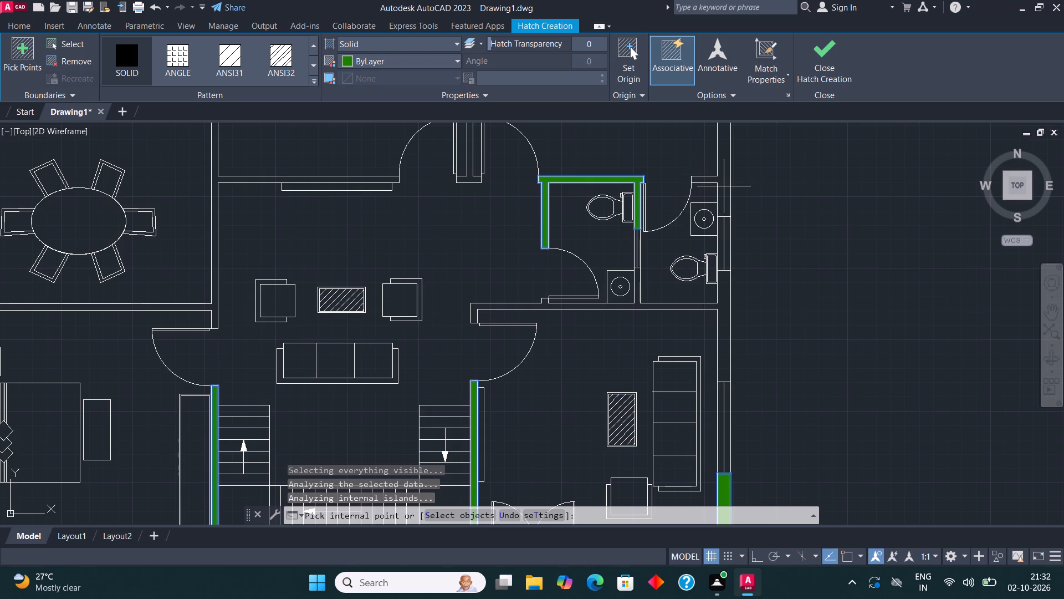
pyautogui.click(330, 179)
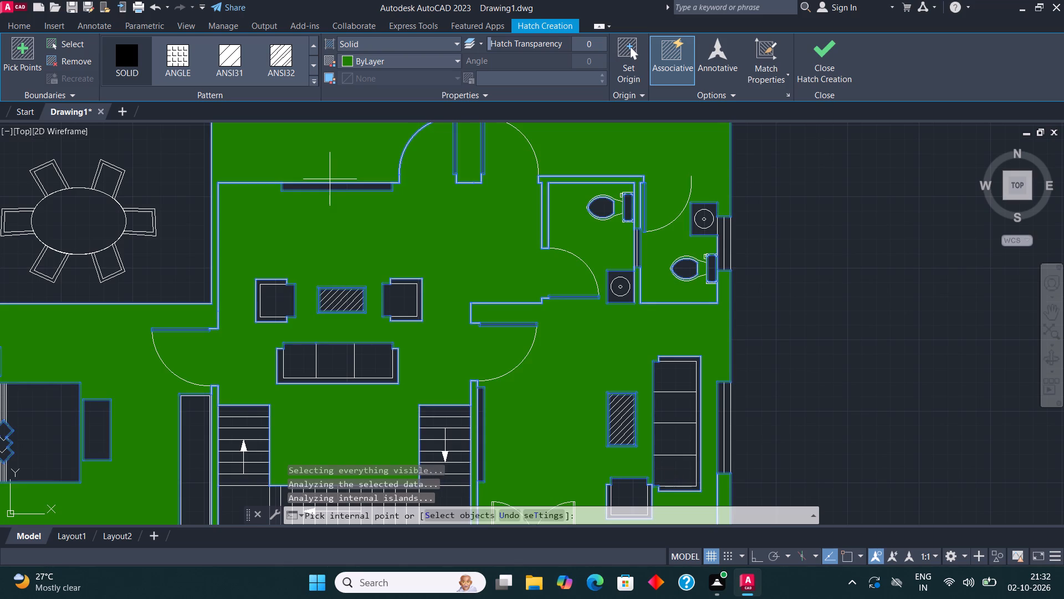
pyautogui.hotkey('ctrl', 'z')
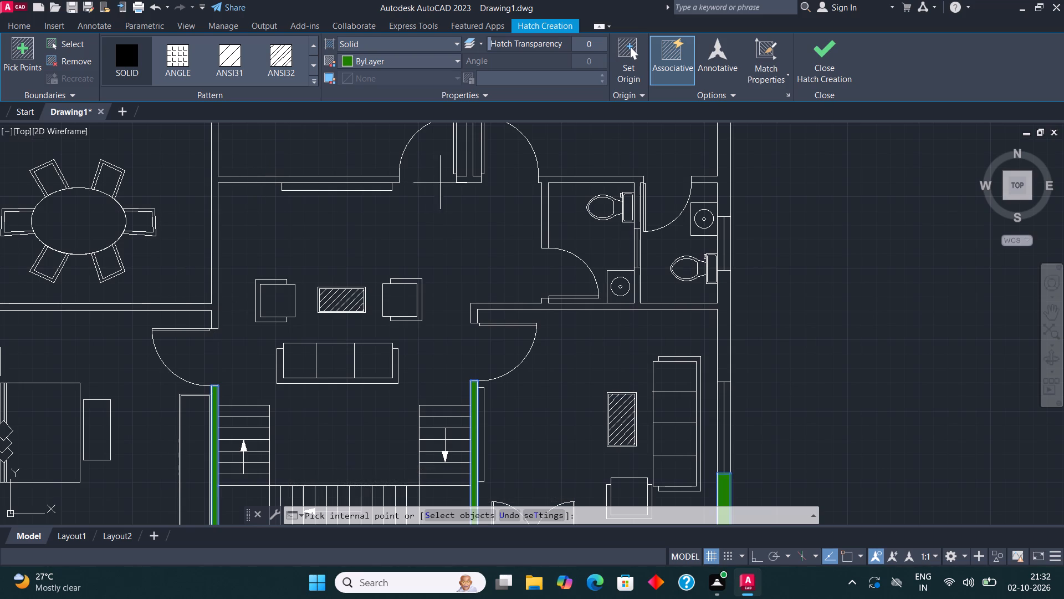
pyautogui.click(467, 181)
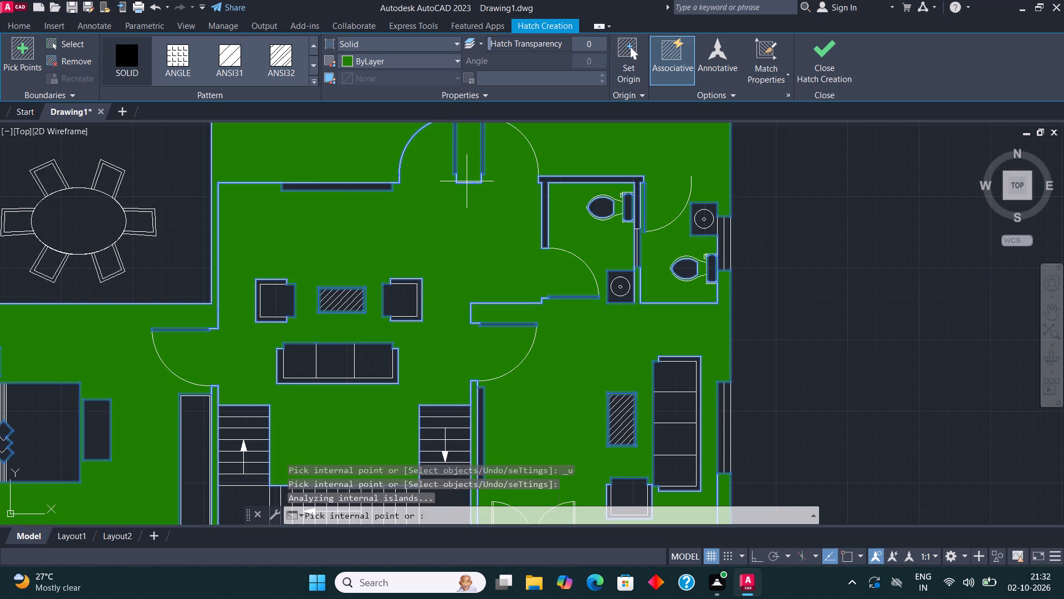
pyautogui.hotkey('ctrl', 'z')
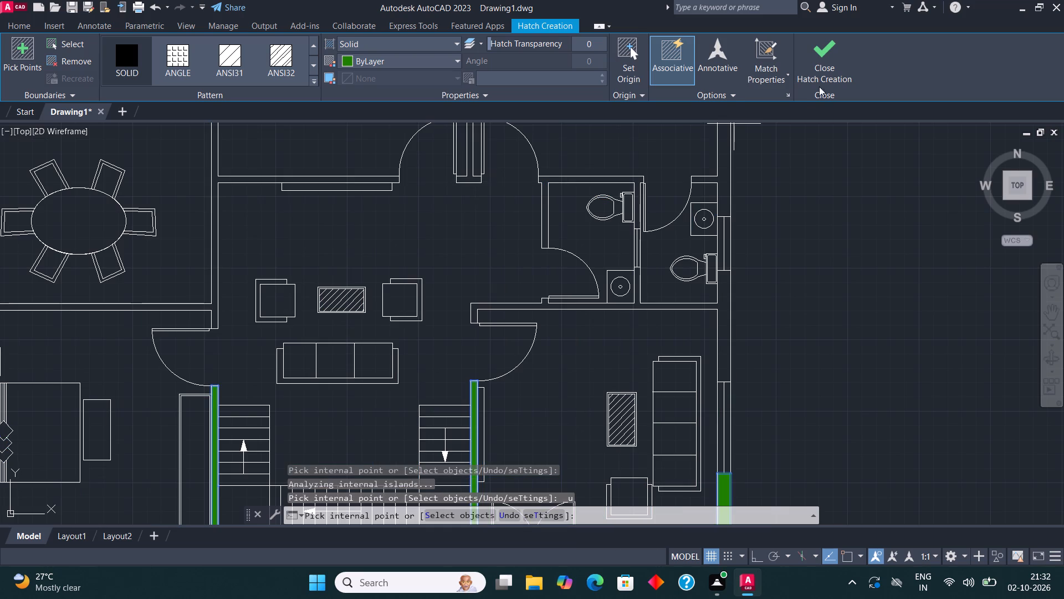
# Finish the hatch, keeping the fills picked along the lower outer wall.
pyautogui.click(831, 65)
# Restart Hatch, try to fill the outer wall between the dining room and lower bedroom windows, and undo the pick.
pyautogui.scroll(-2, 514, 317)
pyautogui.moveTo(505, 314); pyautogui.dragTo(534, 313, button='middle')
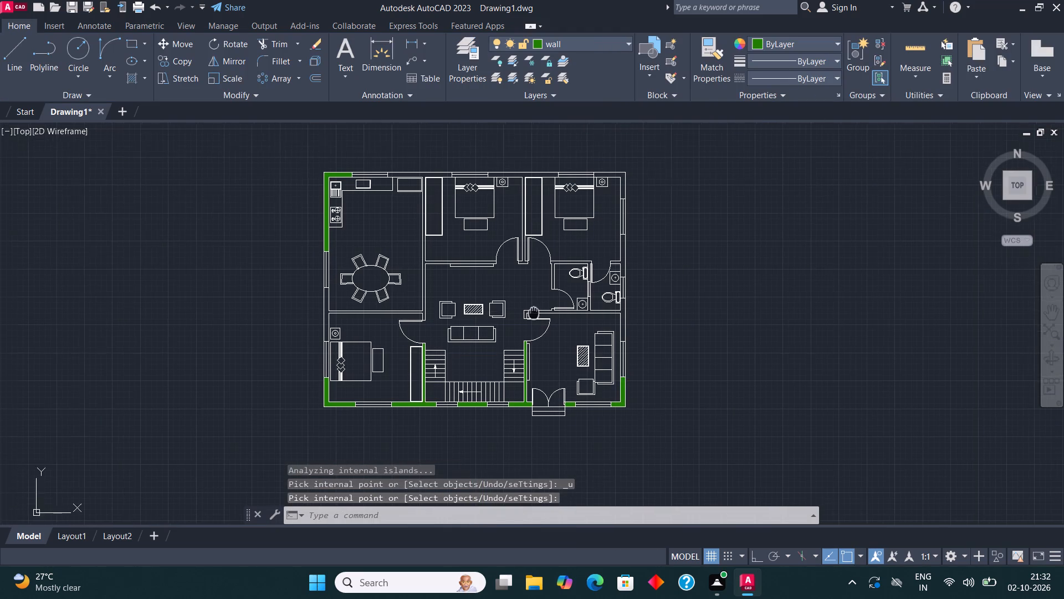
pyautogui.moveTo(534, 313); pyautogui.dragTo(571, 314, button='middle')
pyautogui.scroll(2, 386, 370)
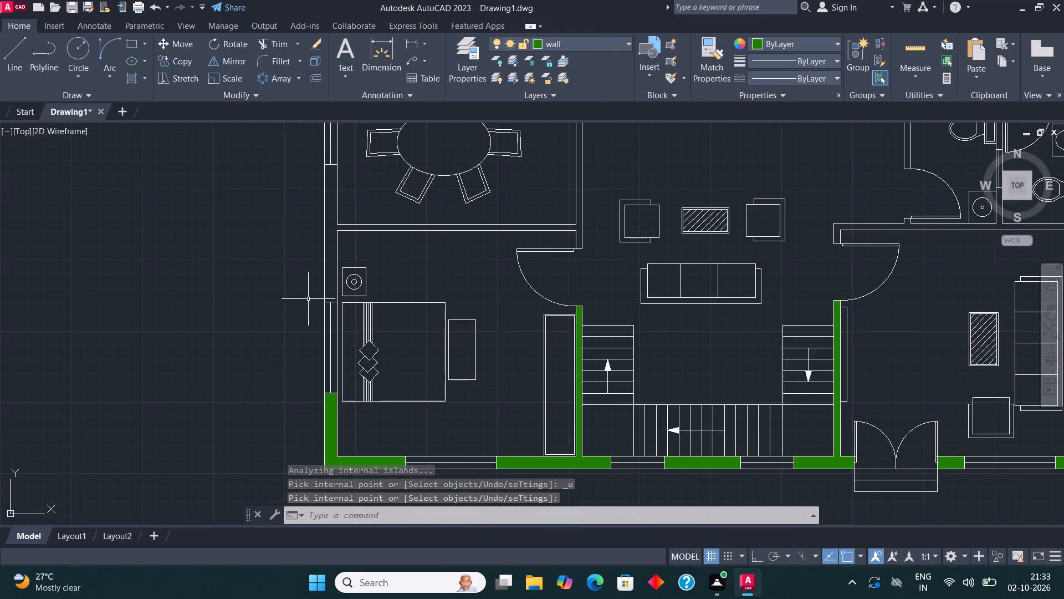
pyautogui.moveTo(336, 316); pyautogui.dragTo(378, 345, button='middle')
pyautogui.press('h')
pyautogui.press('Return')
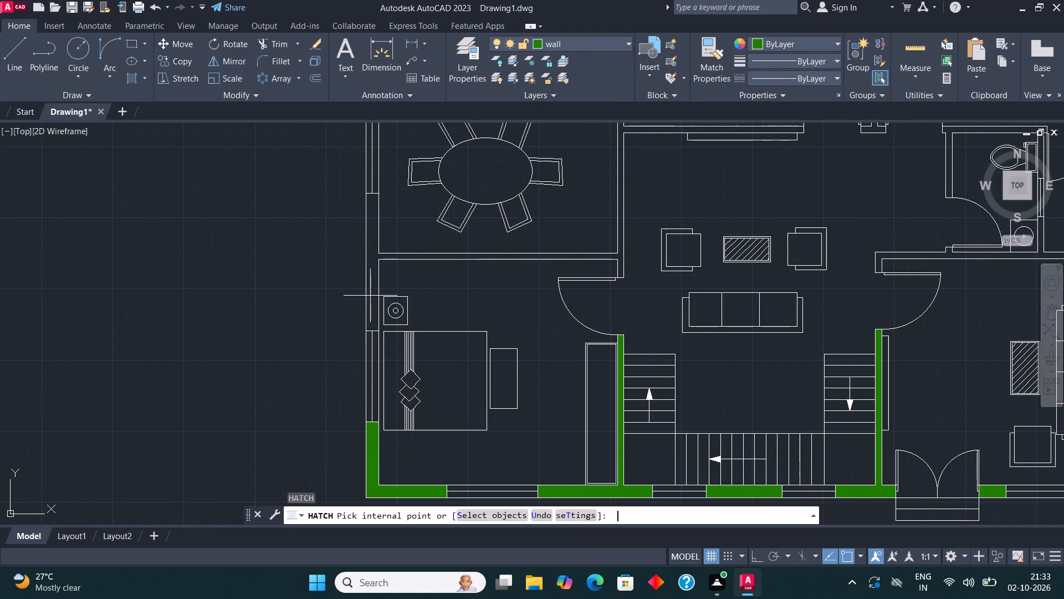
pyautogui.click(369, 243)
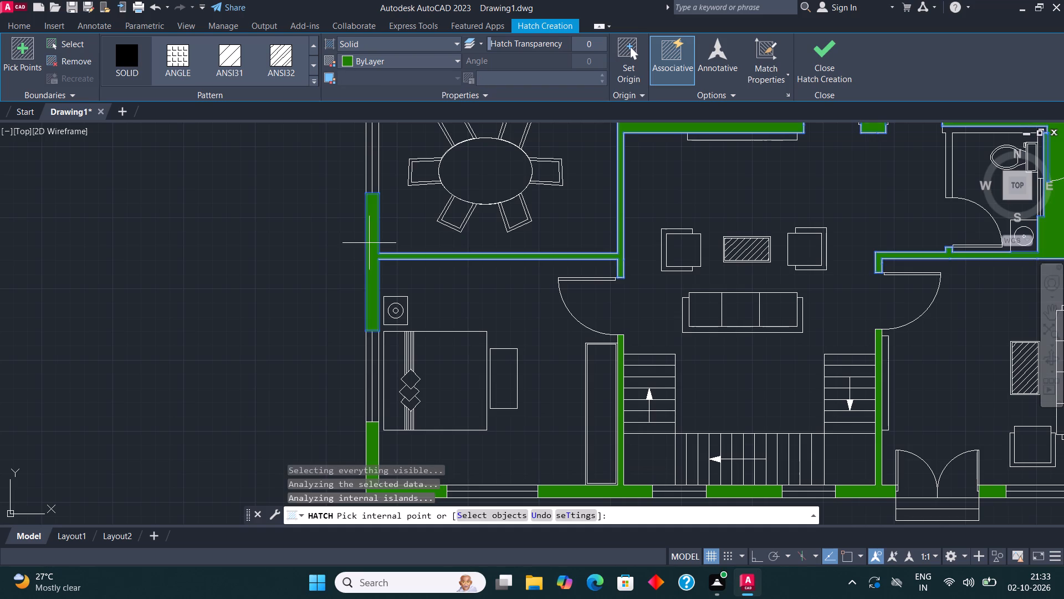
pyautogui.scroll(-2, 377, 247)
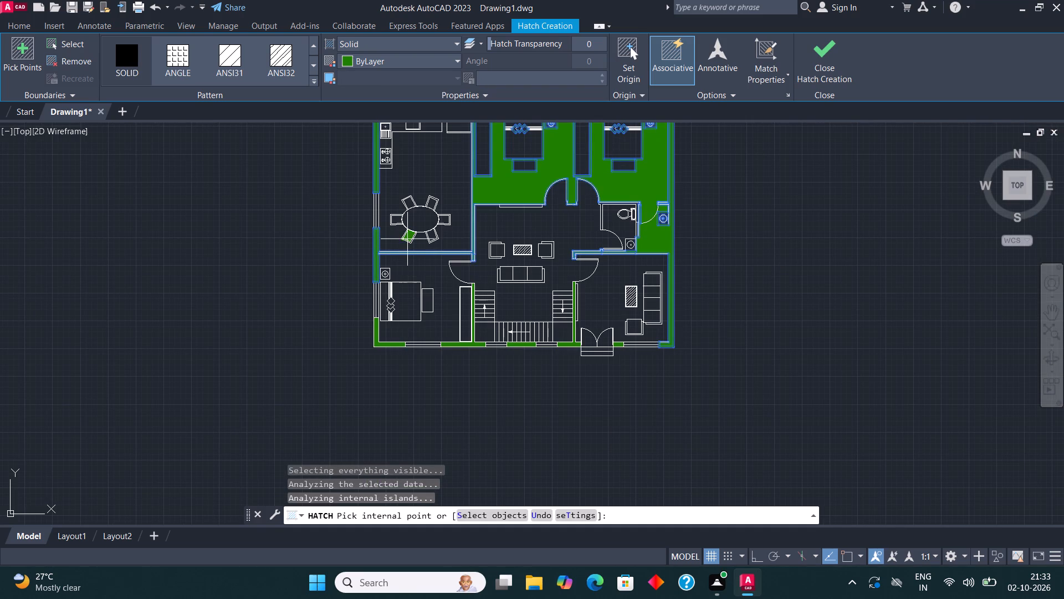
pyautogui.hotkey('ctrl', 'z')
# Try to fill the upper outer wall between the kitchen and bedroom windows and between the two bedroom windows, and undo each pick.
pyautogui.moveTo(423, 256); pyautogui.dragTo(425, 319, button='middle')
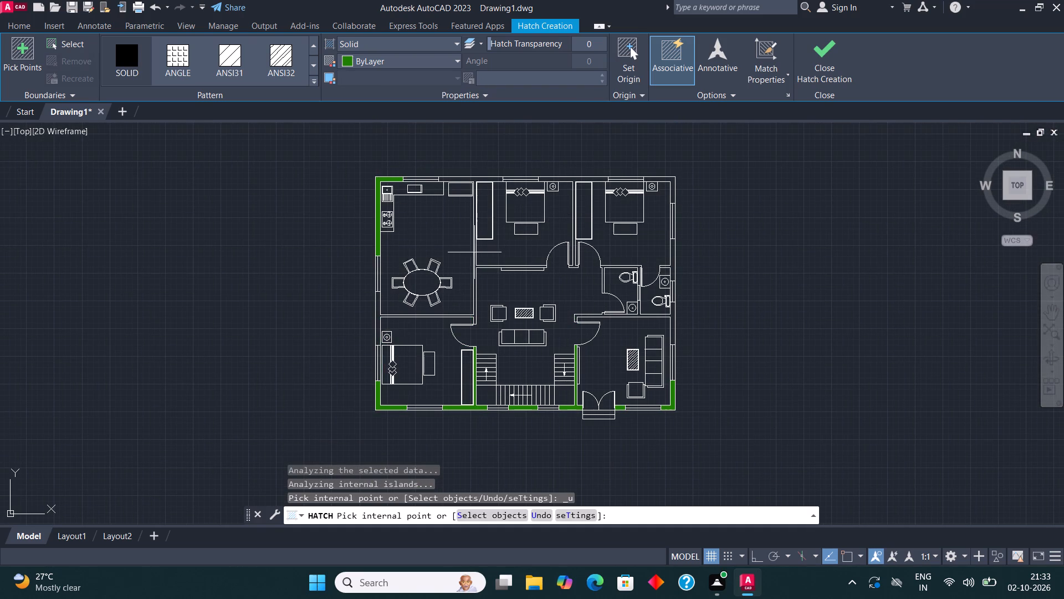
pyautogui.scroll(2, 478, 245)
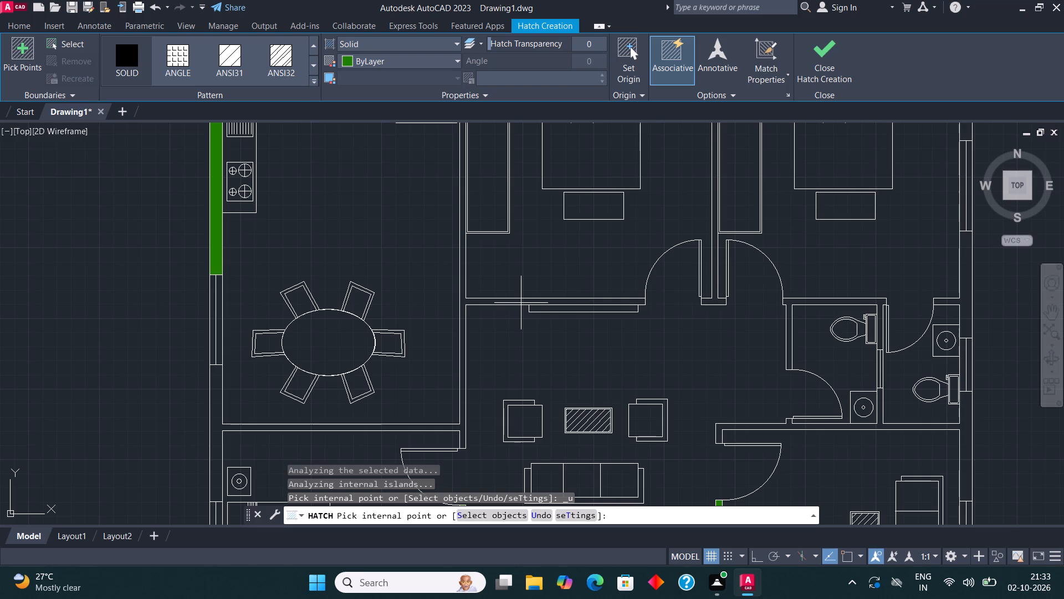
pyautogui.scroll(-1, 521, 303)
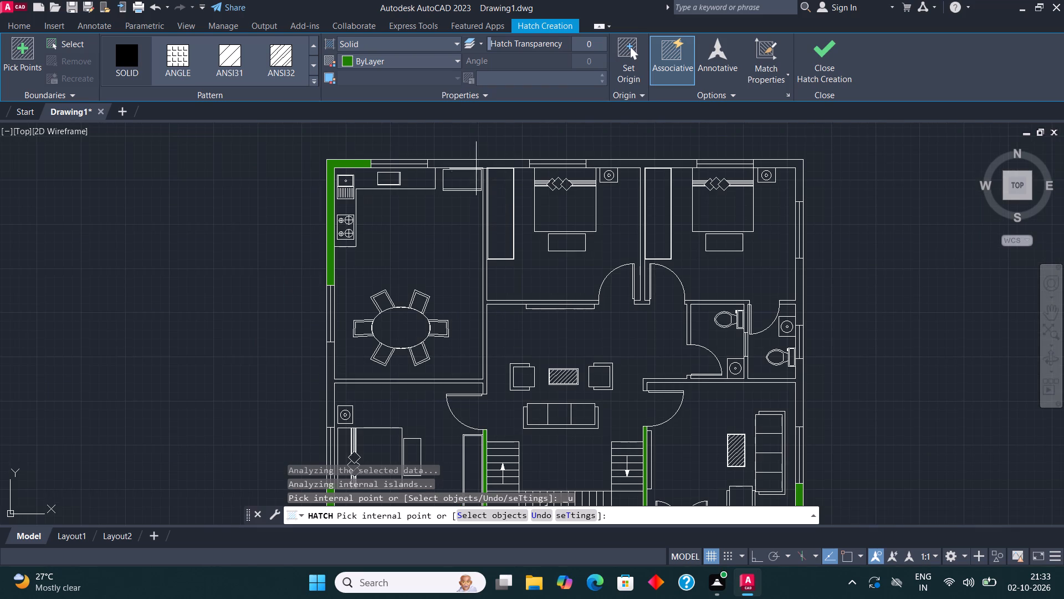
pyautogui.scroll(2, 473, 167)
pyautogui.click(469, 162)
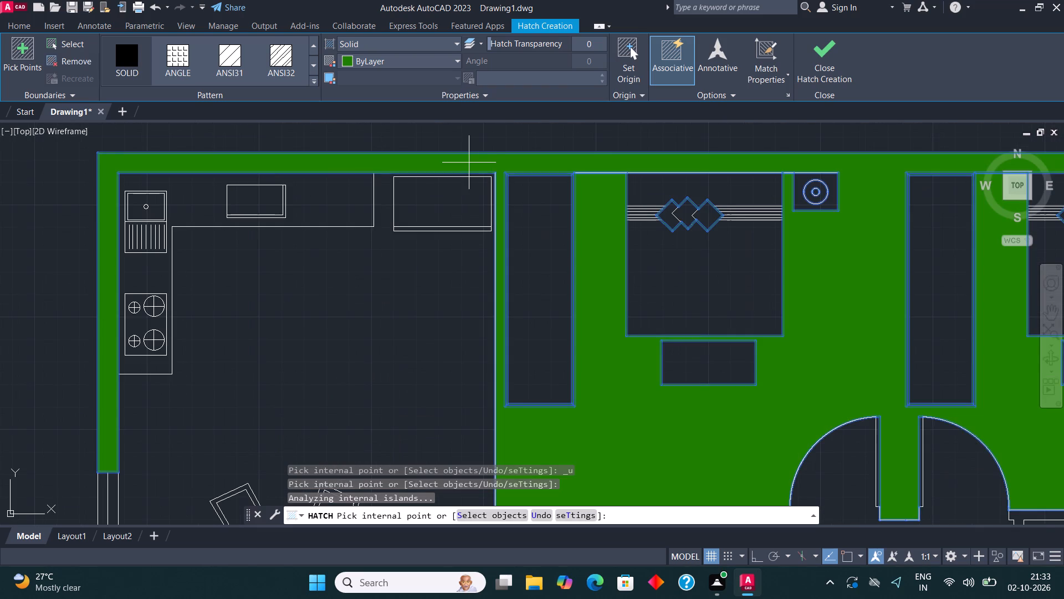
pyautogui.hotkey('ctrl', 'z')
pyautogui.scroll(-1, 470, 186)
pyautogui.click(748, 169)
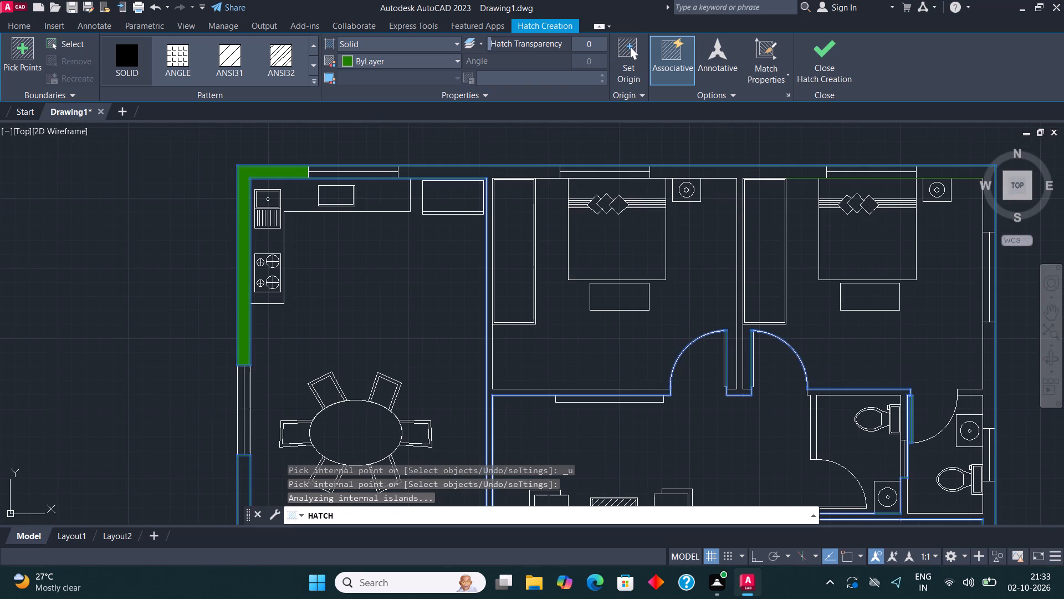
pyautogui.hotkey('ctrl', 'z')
# Fill the outer wall corner of the second upper bedroom, between its two windows, with solid hatch.
pyautogui.click(950, 169)
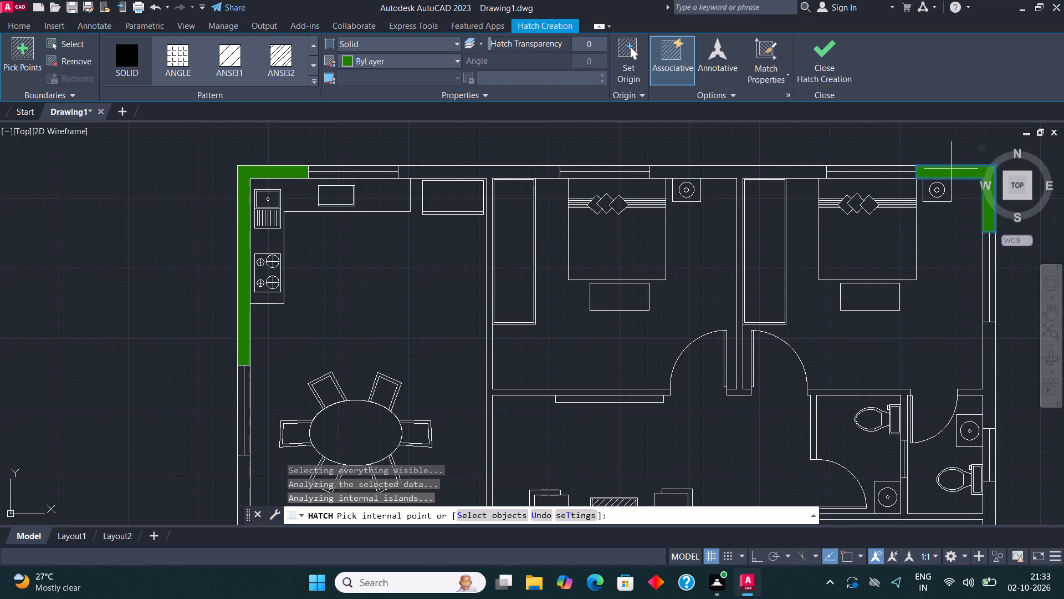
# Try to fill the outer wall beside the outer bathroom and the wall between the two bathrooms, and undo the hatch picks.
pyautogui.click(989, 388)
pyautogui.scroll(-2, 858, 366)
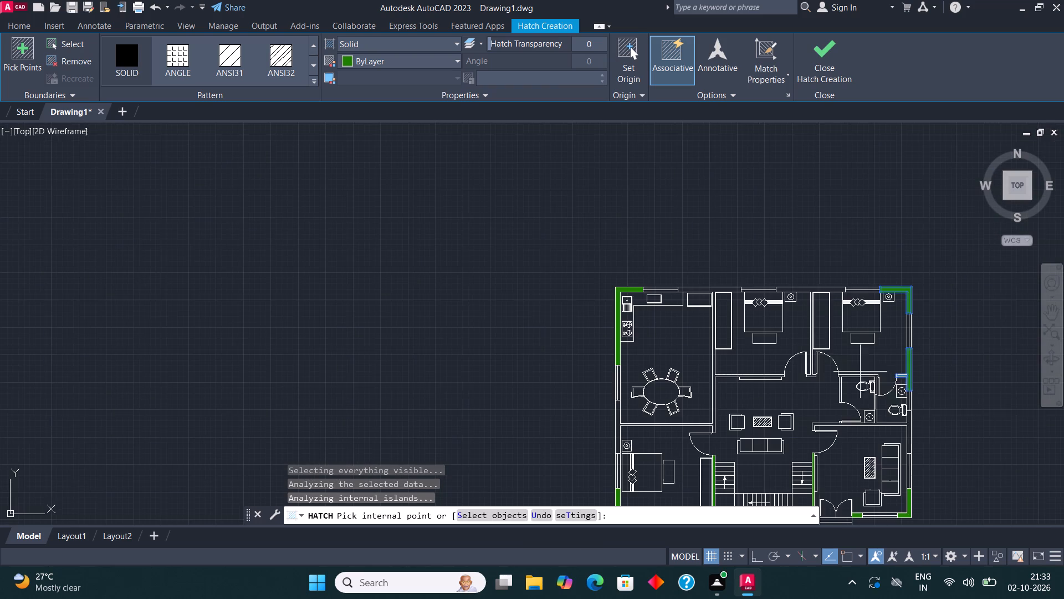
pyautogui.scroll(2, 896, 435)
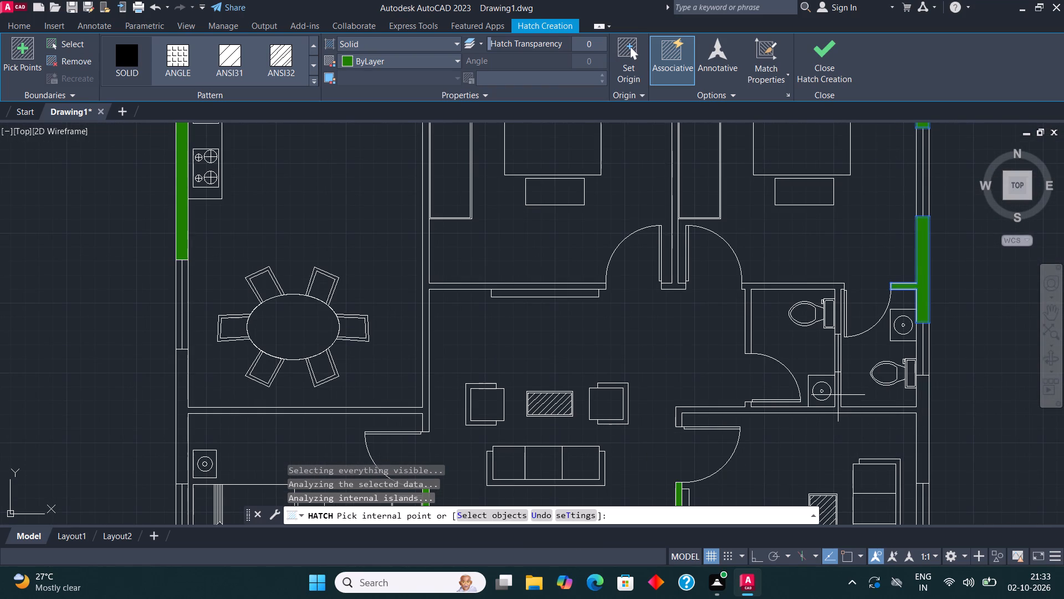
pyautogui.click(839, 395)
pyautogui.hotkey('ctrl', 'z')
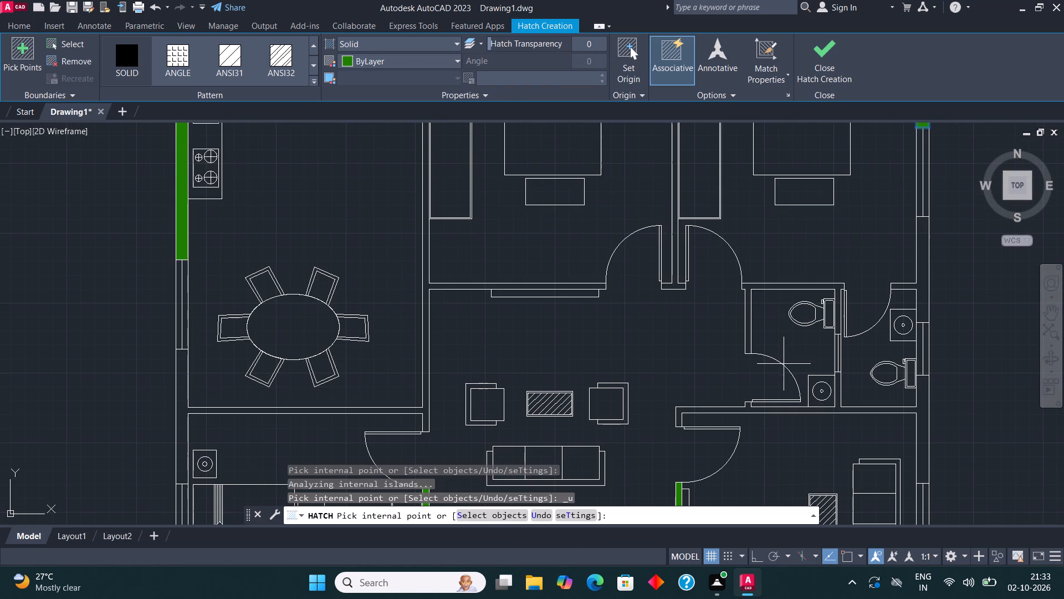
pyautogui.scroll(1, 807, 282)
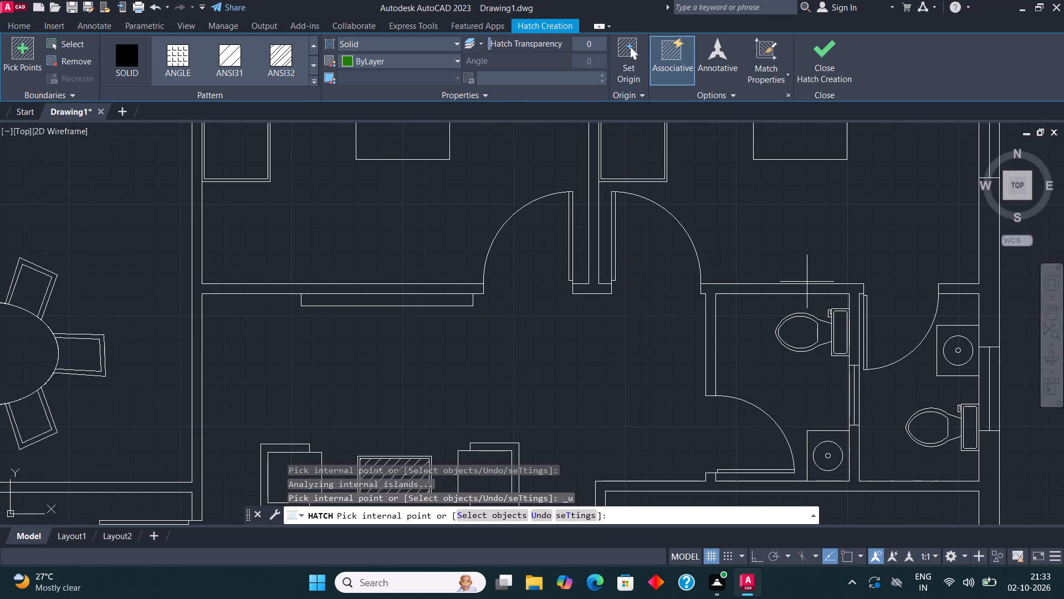
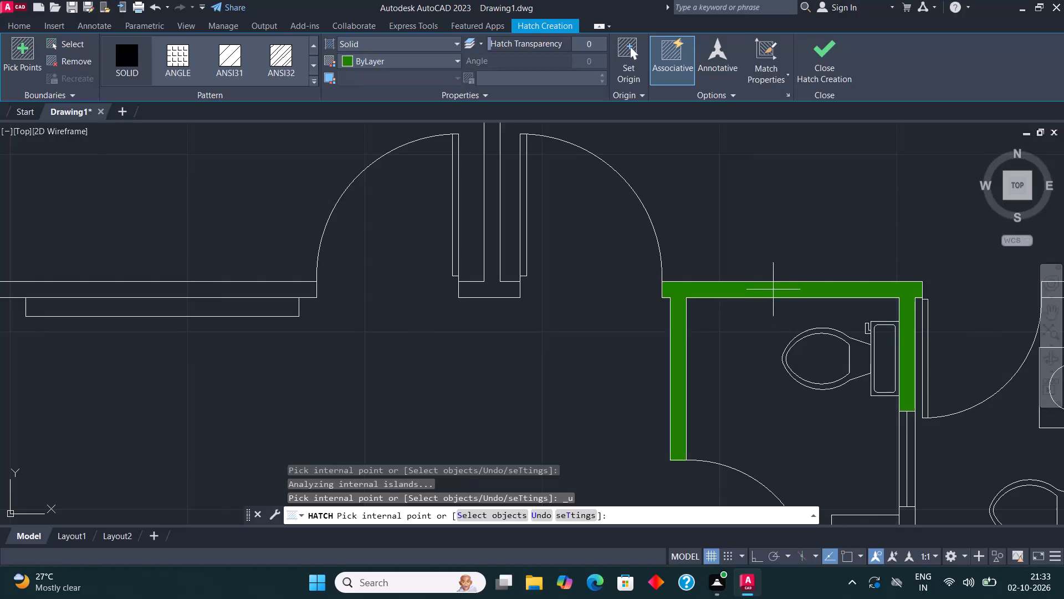
# Fill the connected upper and side walls of the inner bathroom with solid hatch and finish Hatch.
pyautogui.click(773, 290)
pyautogui.scroll(-2, 727, 282)
pyautogui.scroll(2, 800, 384)
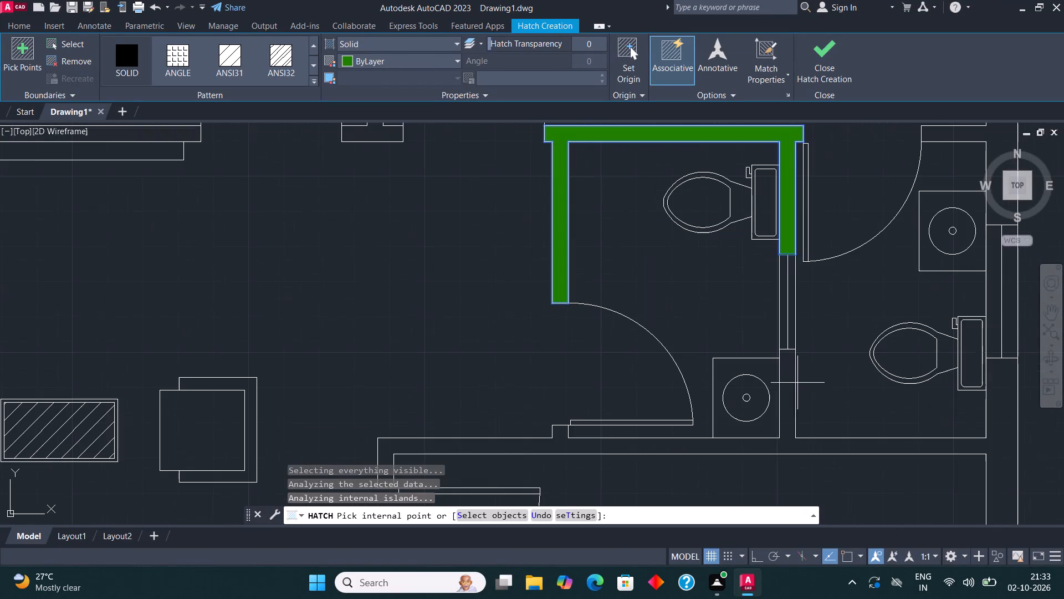
pyautogui.click(817, 52)
# Draw a rectangle over the outer wall section between the dining room window and the lower bedroom window.
pyautogui.scroll(-3, 795, 235)
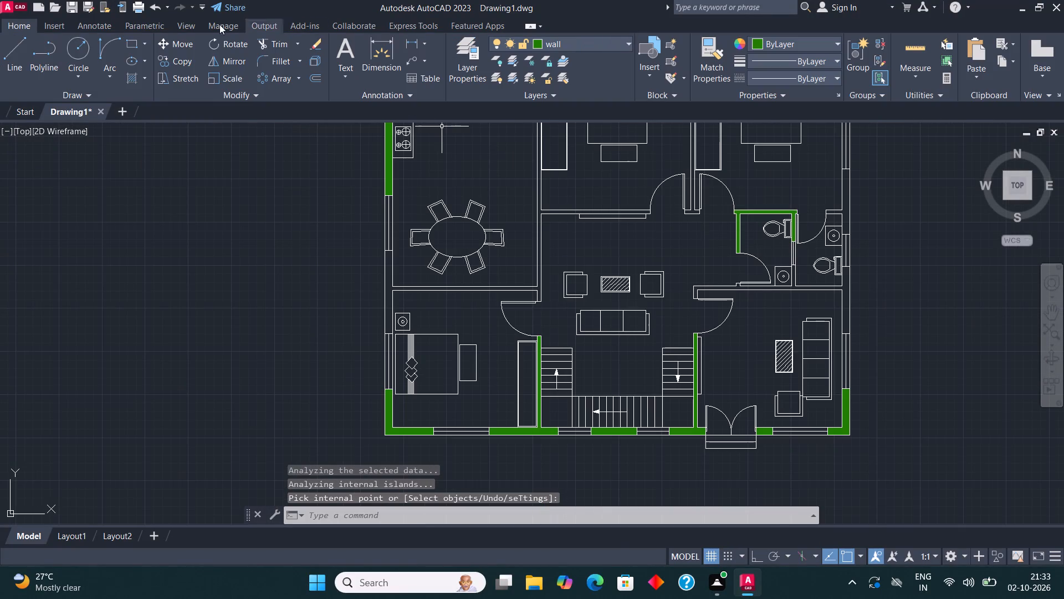
pyautogui.click(134, 40)
pyautogui.moveTo(337, 273); pyautogui.dragTo(366, 292, button='middle')
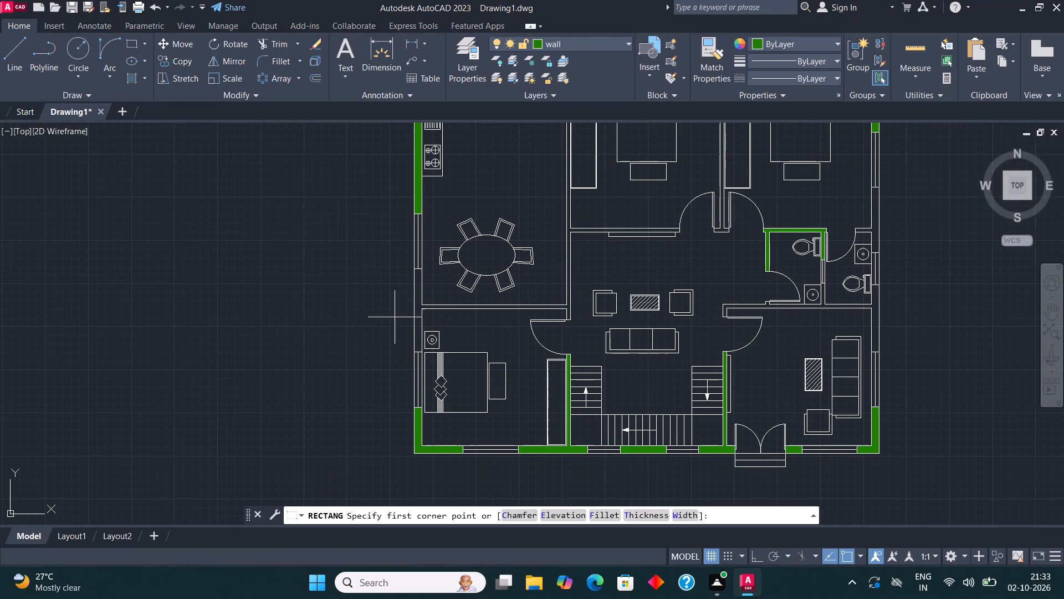
pyautogui.moveTo(336, 317); pyautogui.dragTo(371, 326, button='middle')
pyautogui.scroll(2, 396, 331)
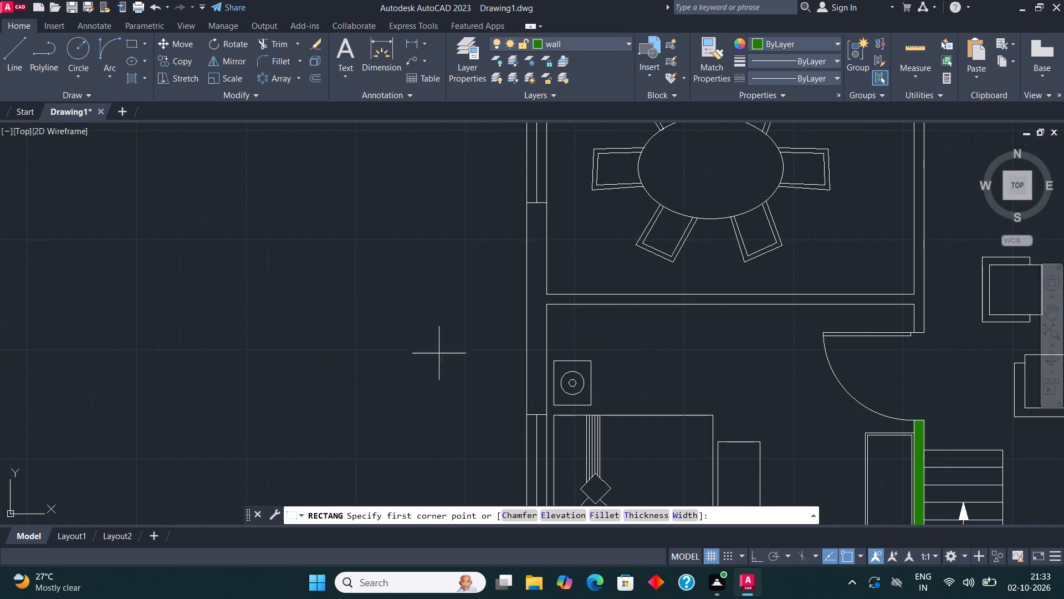
pyautogui.scroll(1, 528, 408)
pyautogui.click(527, 416)
pyautogui.scroll(-1, 530, 415)
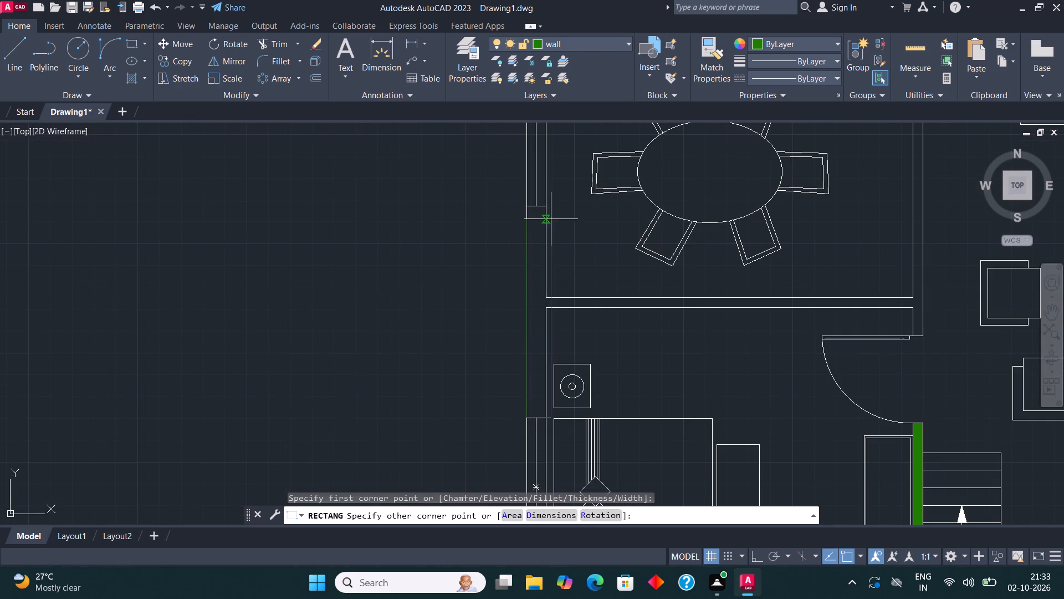
pyautogui.click(548, 207)
# Draw a rectangle over the partition wall between the dining room and the lower bedroom.
pyautogui.click(132, 44)
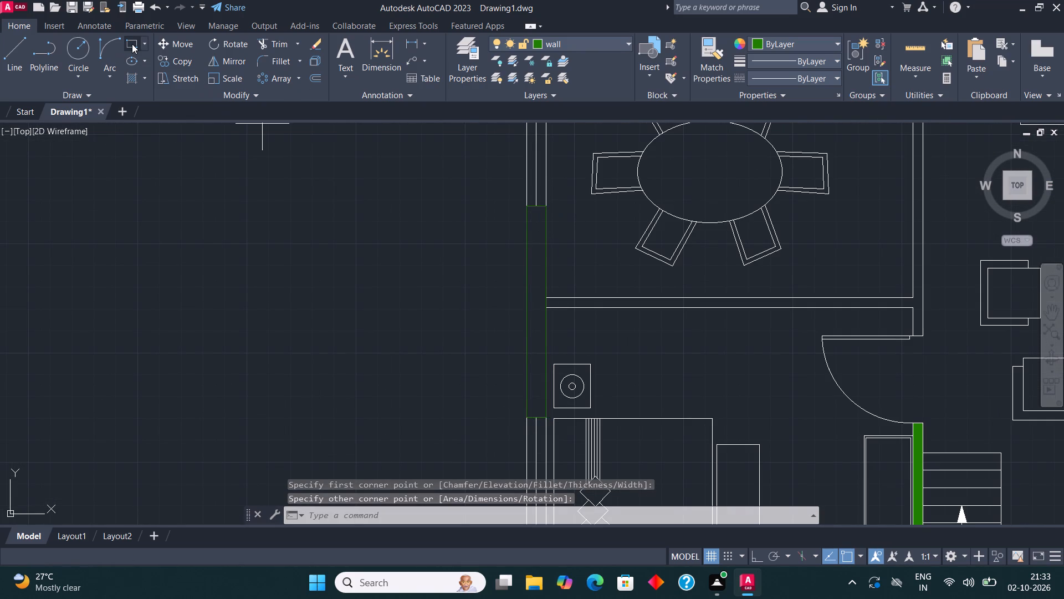
pyautogui.click(542, 305)
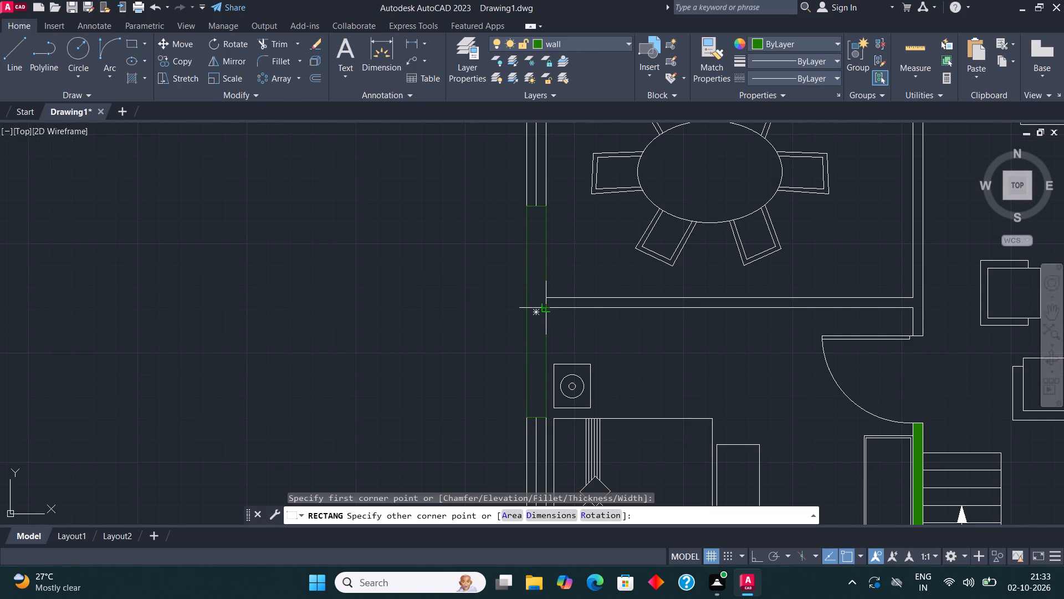
pyautogui.click(913, 299)
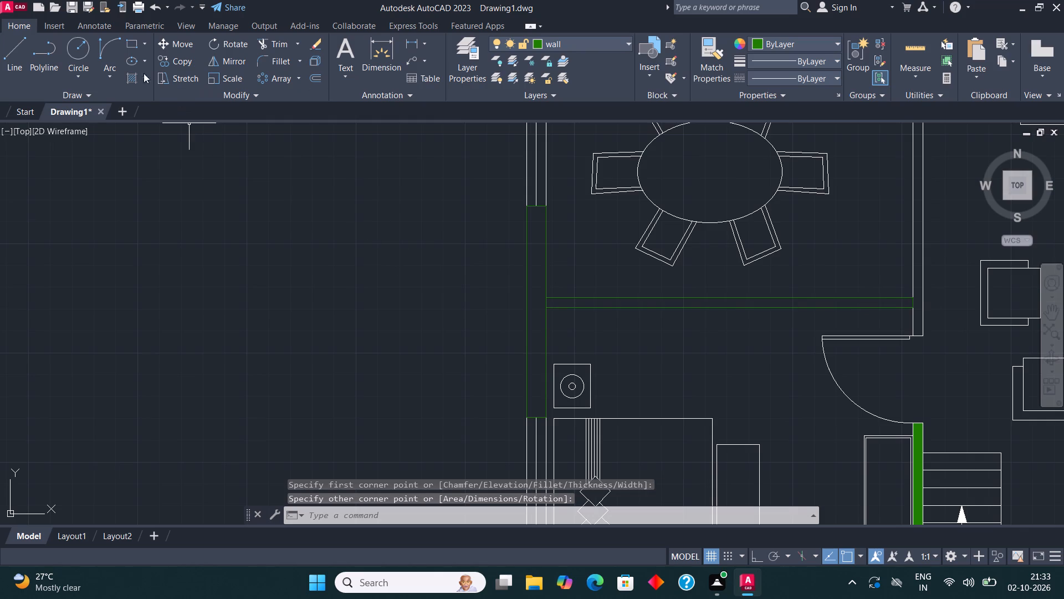
# Draw a rectangle over the wall between dining and living rooms, from the lower bedroom door to the upper bedroom's wall.
pyautogui.click(134, 44)
pyautogui.scroll(-1, 256, 276)
pyautogui.scroll(2, 671, 275)
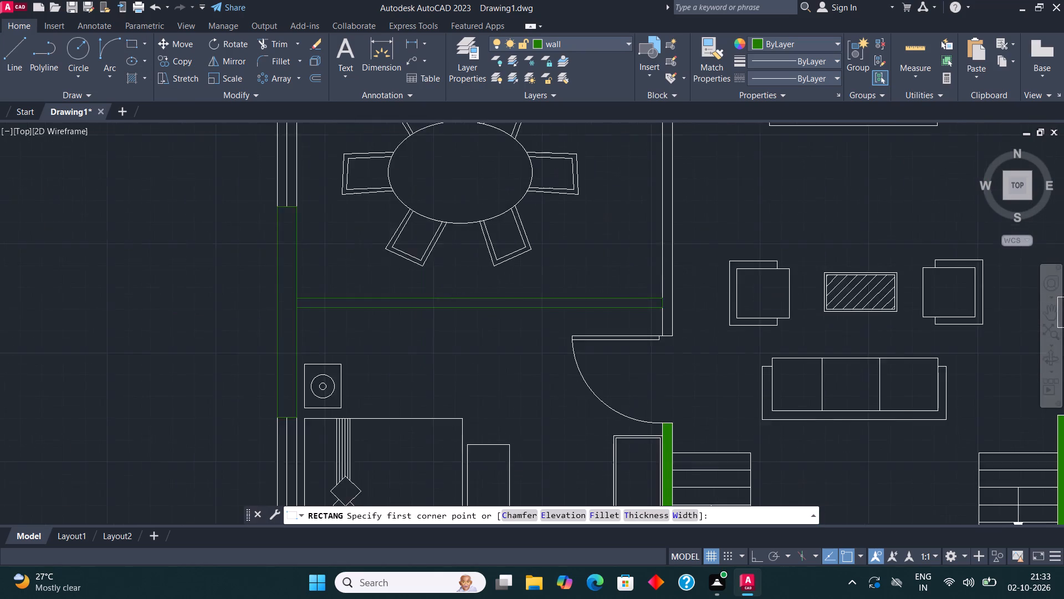
pyautogui.scroll(1, 671, 275)
pyautogui.click(641, 431)
pyautogui.scroll(-2, 648, 426)
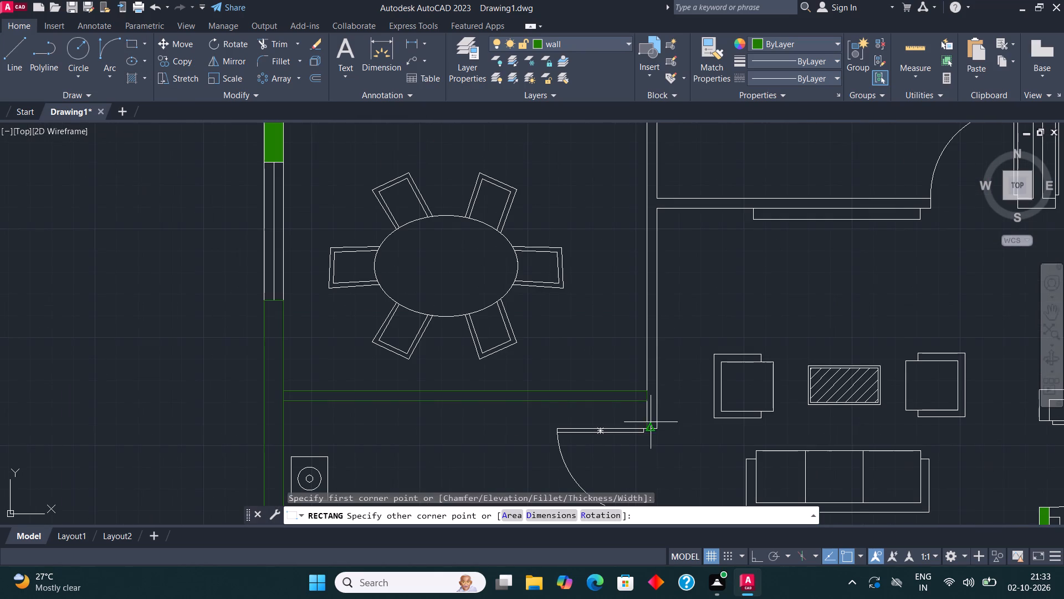
pyautogui.click(661, 204)
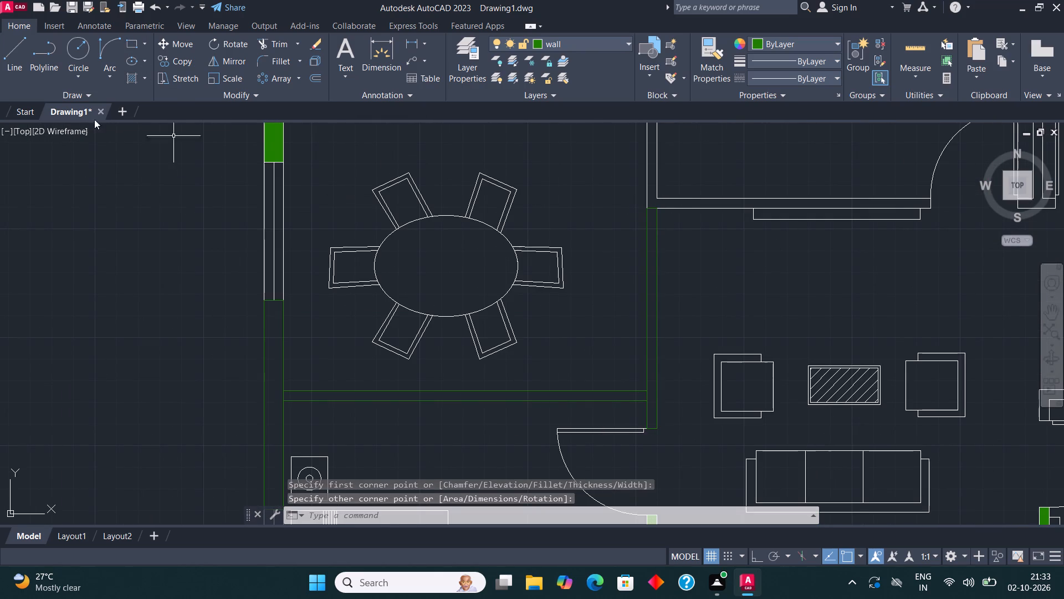
# Draw a rectangle over the upper outer wall section between the kitchen window and the first bedroom window.
pyautogui.click(131, 47)
pyautogui.scroll(-2, 362, 353)
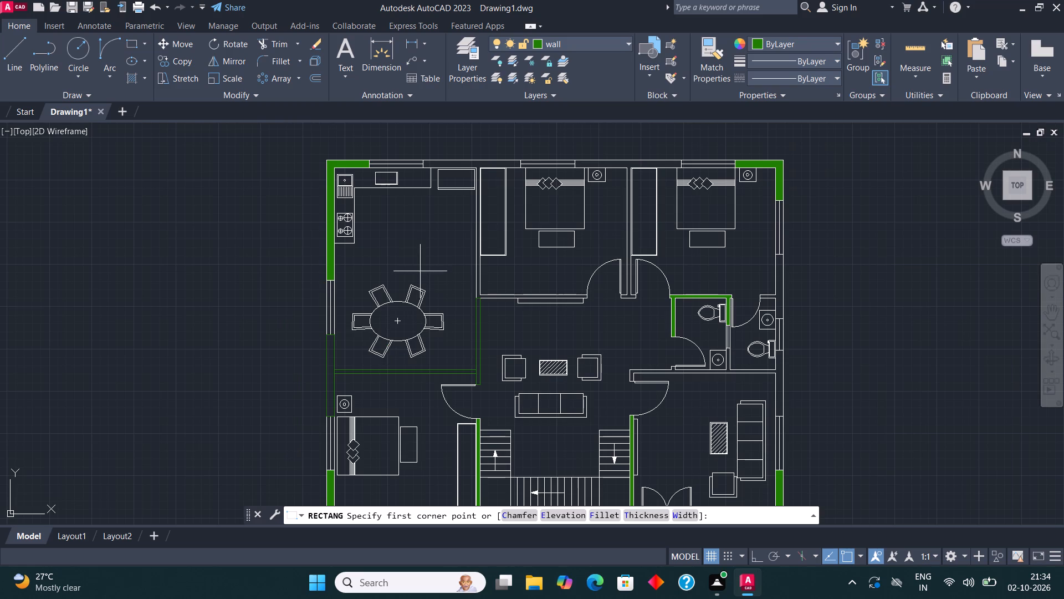
pyautogui.scroll(4, 419, 119)
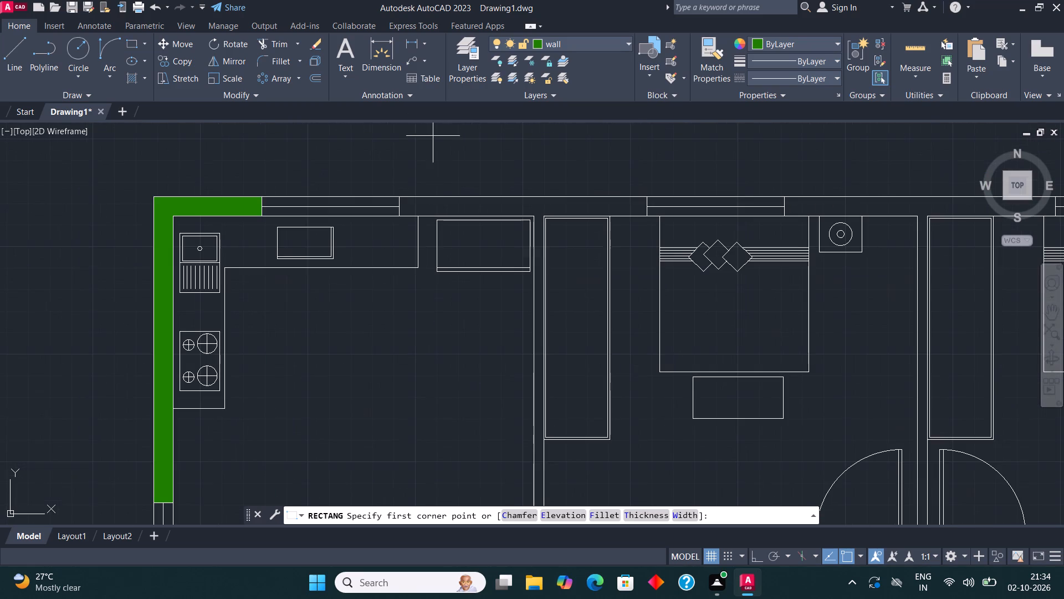
pyautogui.click(398, 192)
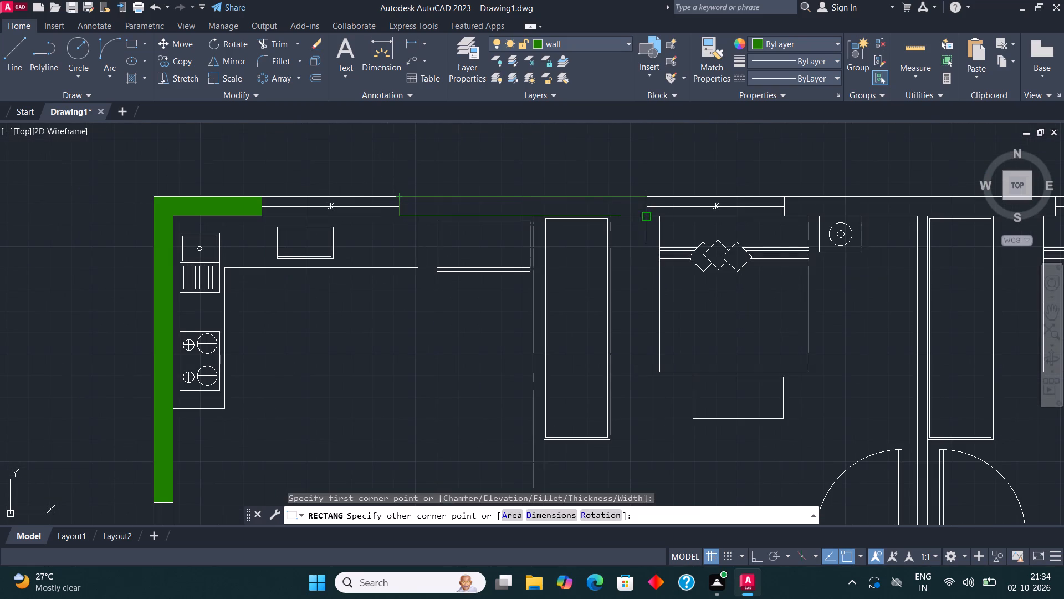
pyautogui.click(647, 214)
# Draw a rectangle over the wall between the kitchen and first upper bedroom, from the outer wall to the living room wall.
pyautogui.click(130, 42)
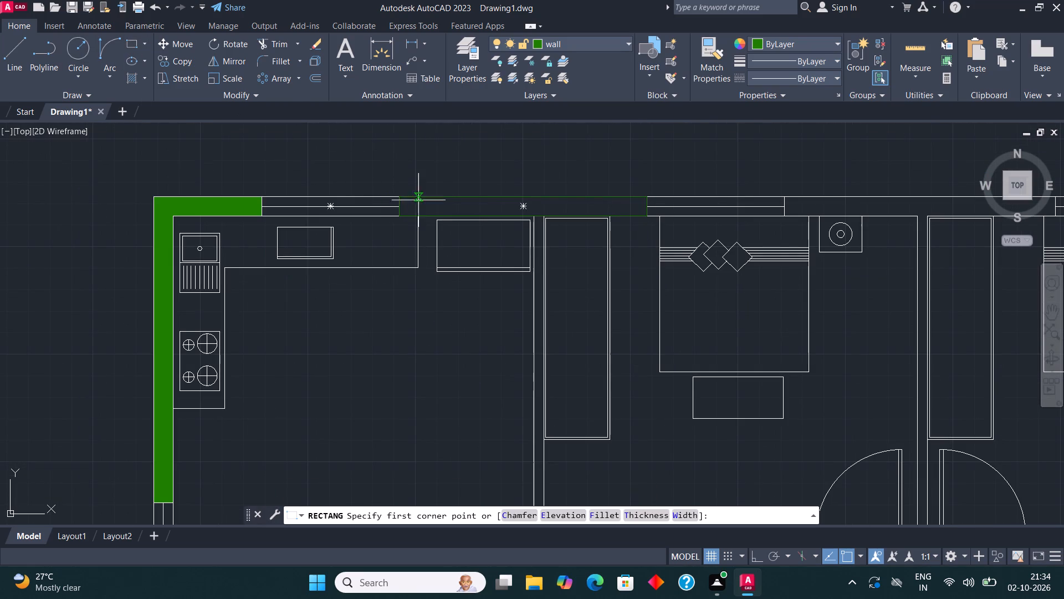
pyautogui.scroll(3, 499, 229)
pyautogui.click(624, 182)
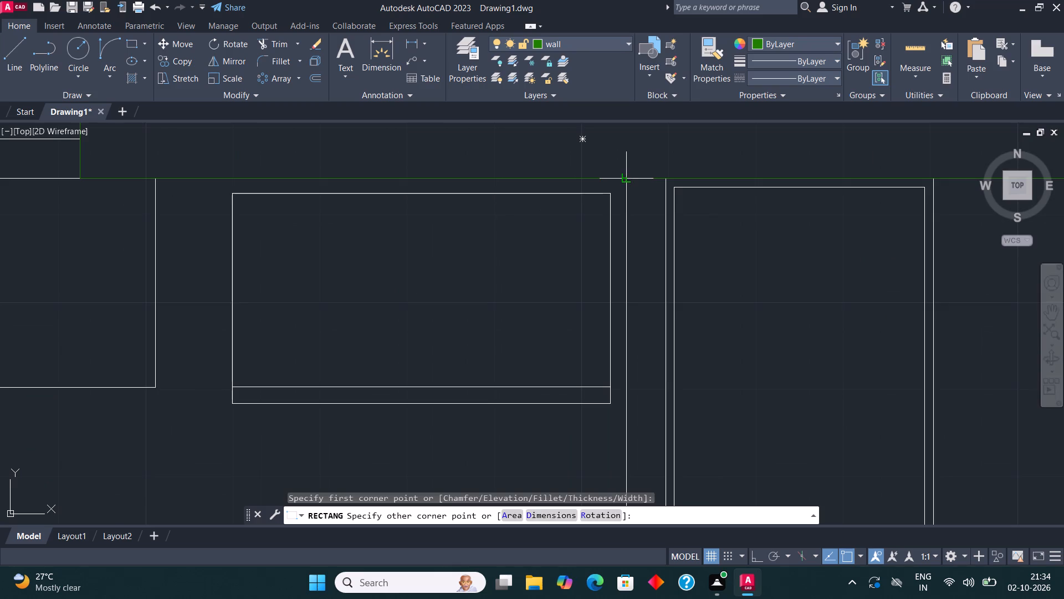
pyautogui.scroll(-4, 626, 167)
pyautogui.scroll(3, 633, 381)
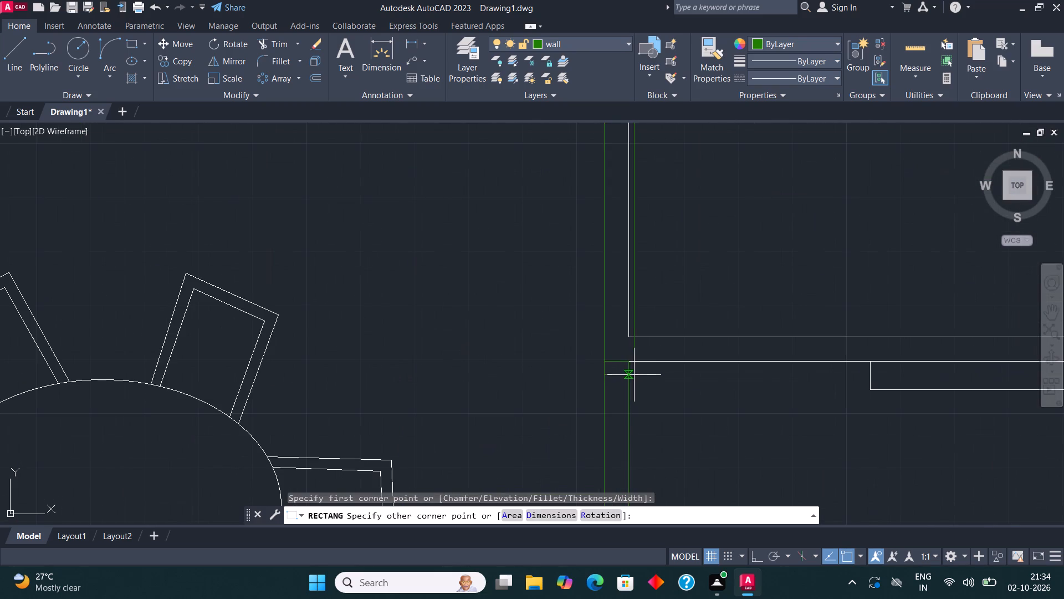
pyautogui.click(630, 363)
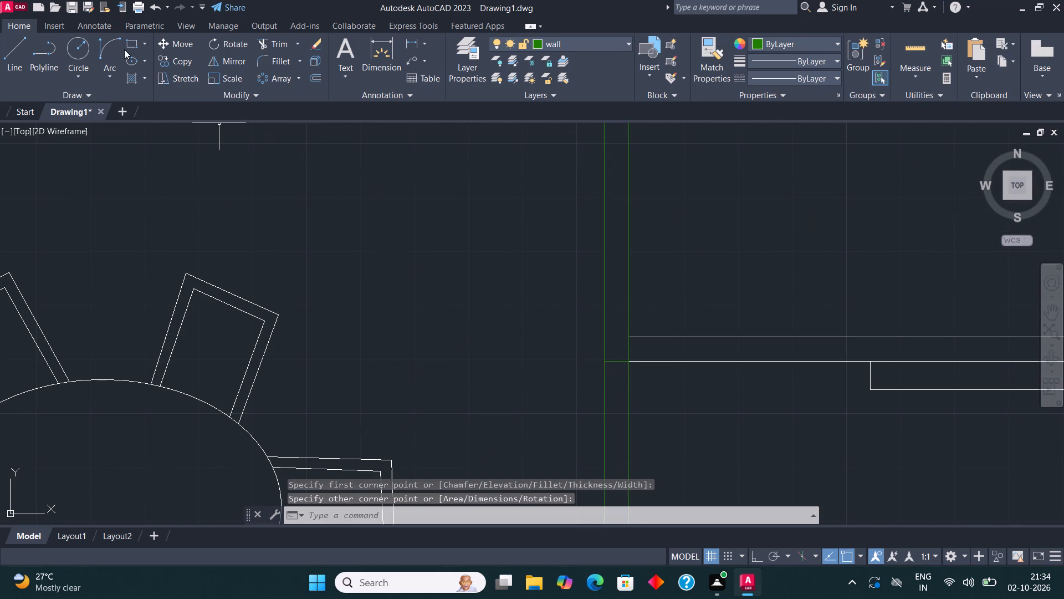
# Draw a rectangle over the wall between the first upper bedroom and the living room, ending at the bedroom door.
pyautogui.click(124, 49)
pyautogui.scroll(-3, 135, 116)
pyautogui.scroll(2, 369, 264)
pyautogui.scroll(-1, 310, 231)
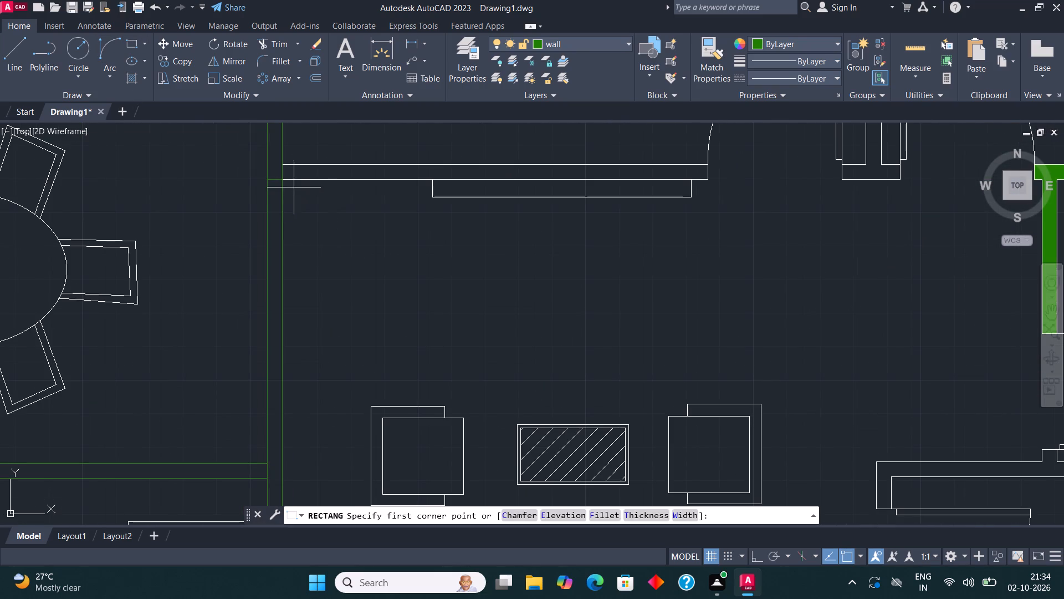
pyautogui.click(279, 159)
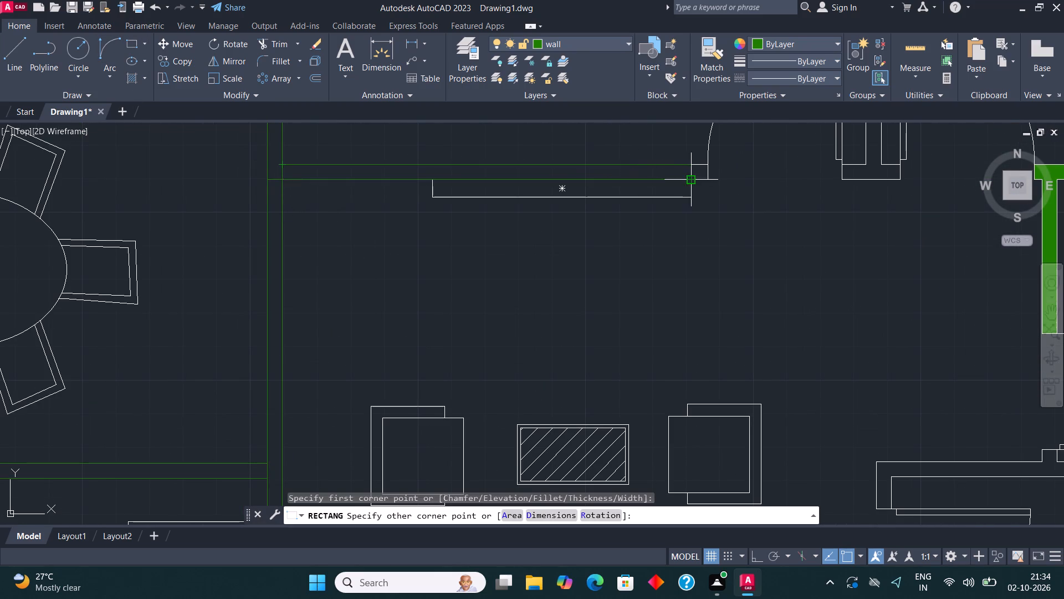
pyautogui.click(705, 178)
# Draw a rectangle over the short wall end between the two upper bedroom doors.
pyautogui.scroll(-1, 565, 257)
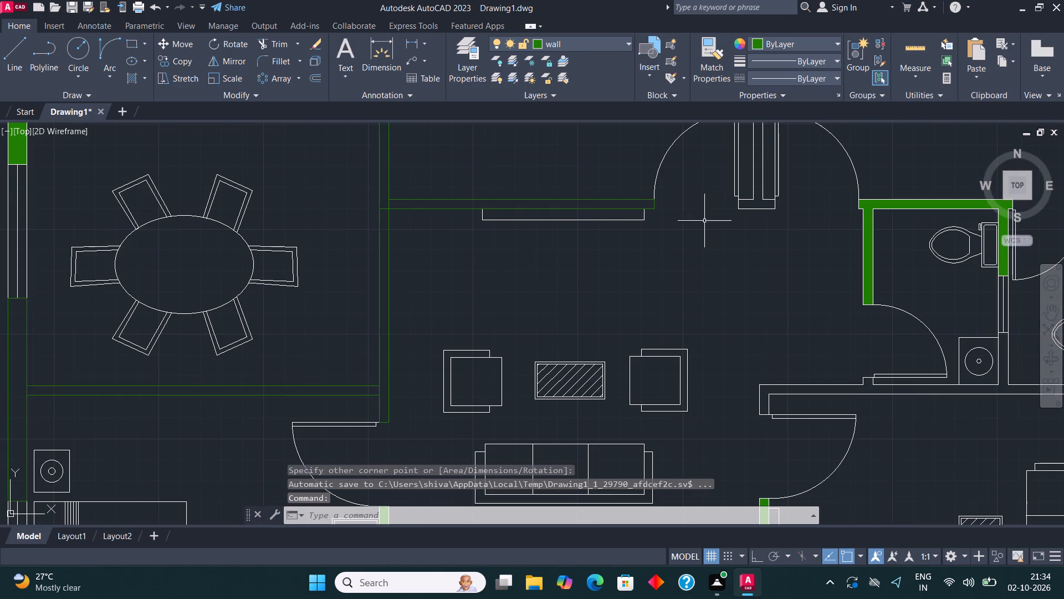
pyautogui.moveTo(617, 246); pyautogui.dragTo(521, 278, button='middle')
pyautogui.click(127, 42)
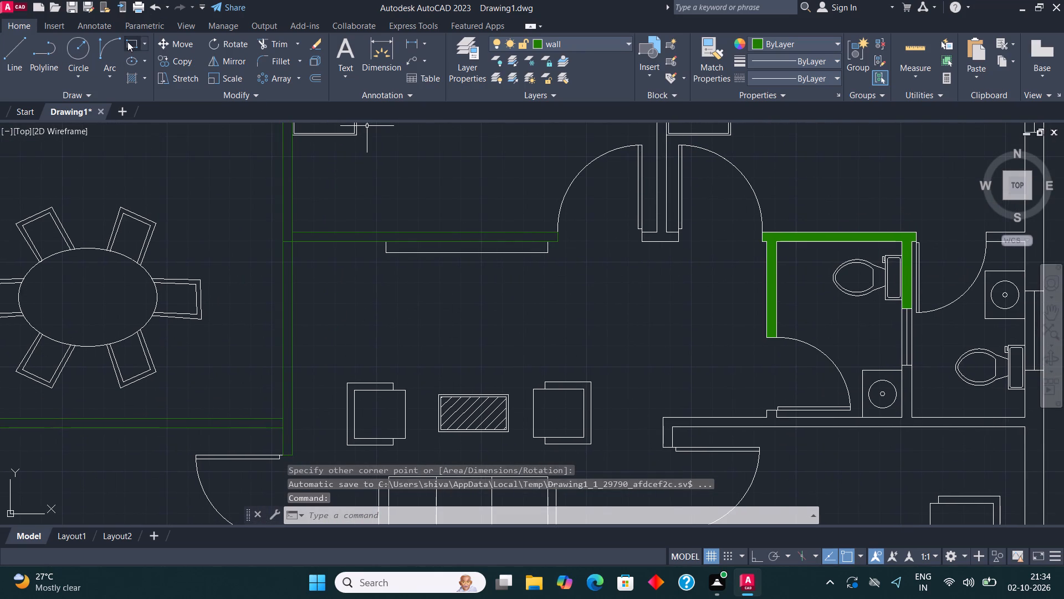
pyautogui.scroll(3, 633, 237)
pyautogui.click(663, 256)
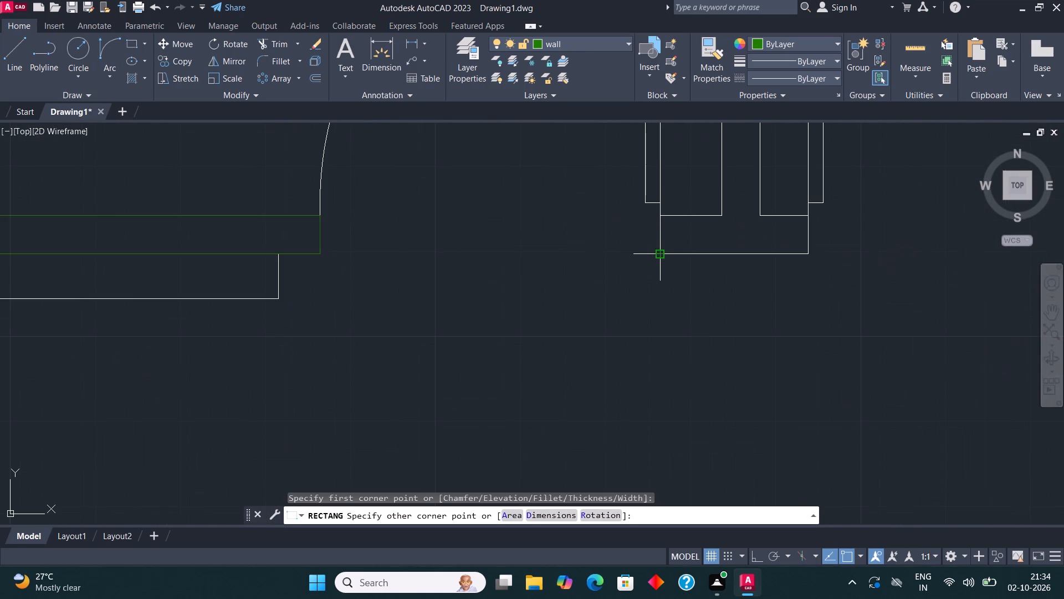
pyautogui.click(811, 213)
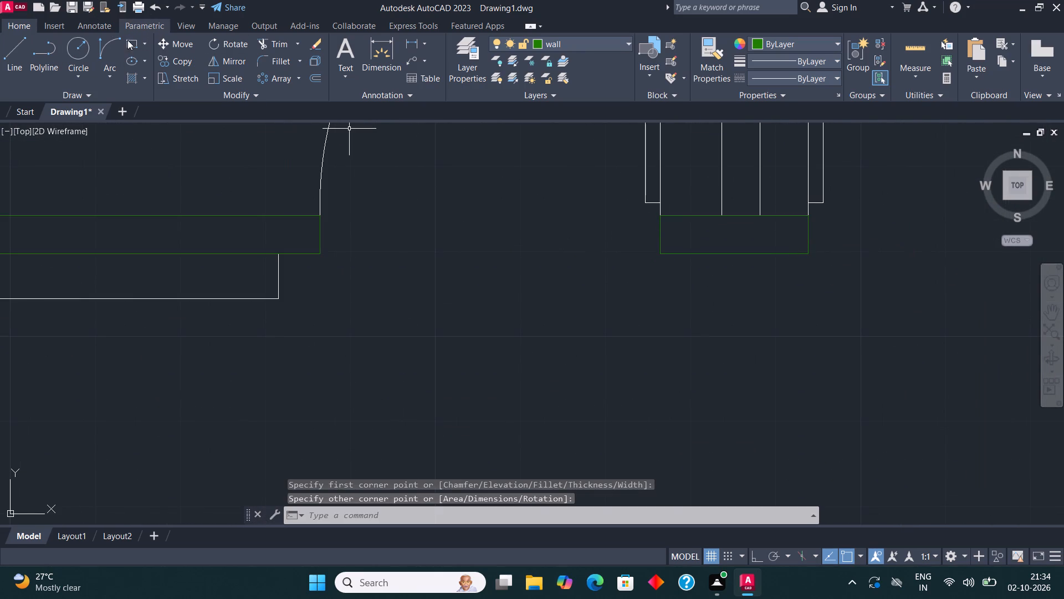
# Draw a rectangle over the partition between the two upper bedrooms, from the short wall end to the outer wall.
pyautogui.click(131, 45)
pyautogui.scroll(-3, 226, 405)
pyautogui.scroll(3, 336, 374)
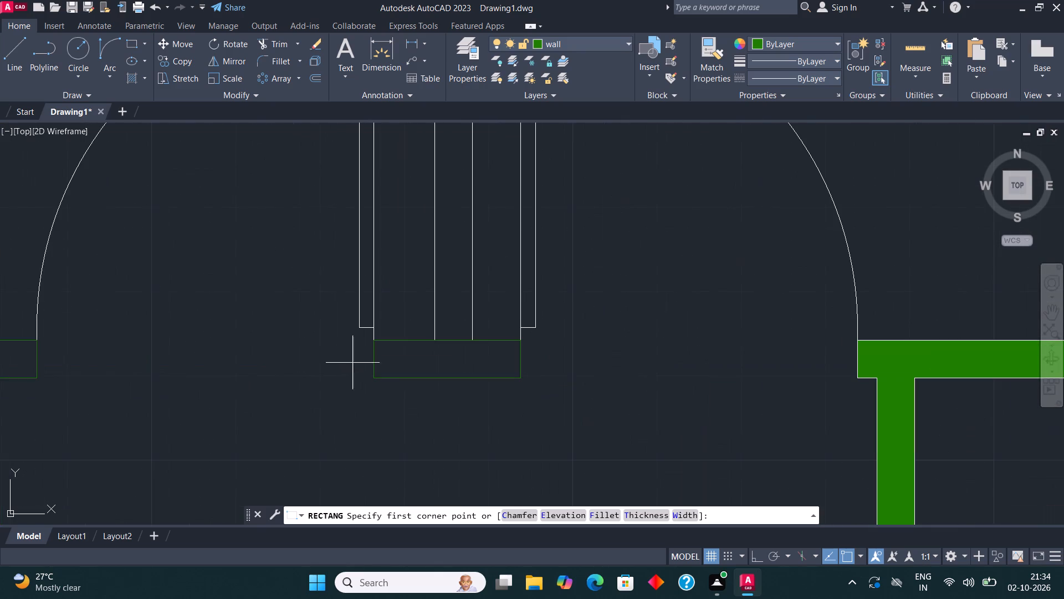
pyautogui.click(434, 341)
pyautogui.scroll(-5, 434, 390)
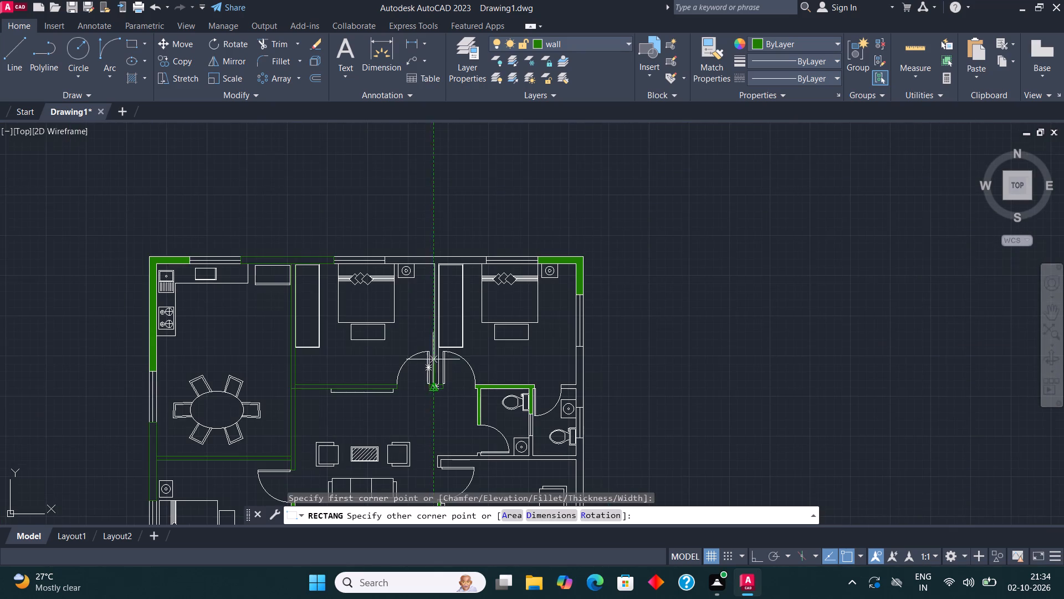
pyautogui.scroll(4, 432, 282)
pyautogui.scroll(2, 452, 175)
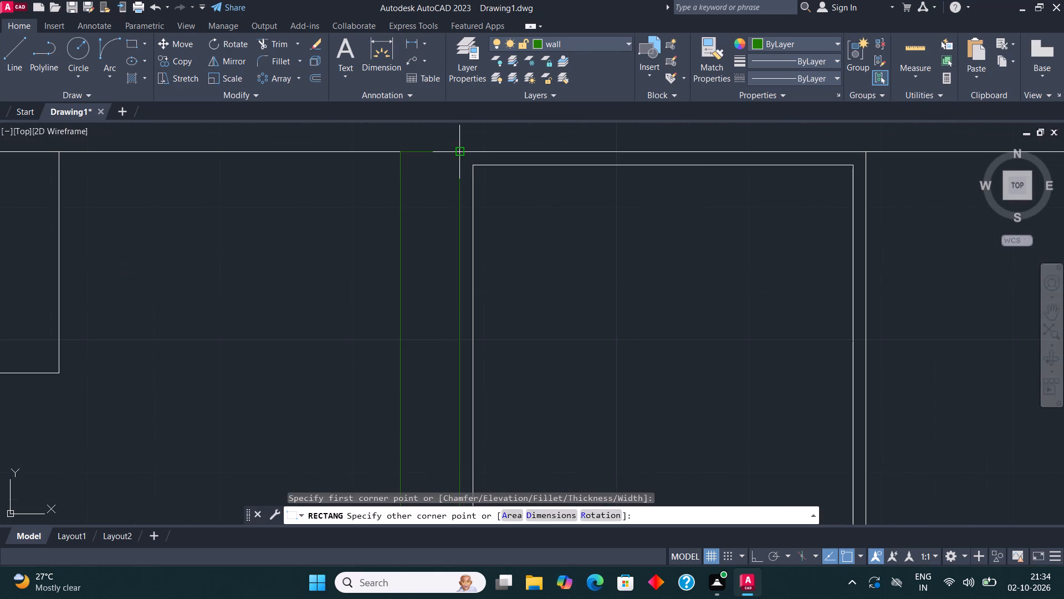
pyautogui.click(460, 151)
# Draw a rectangle over the upper outer wall section between the two upper bedroom windows.
pyautogui.scroll(-3, 438, 301)
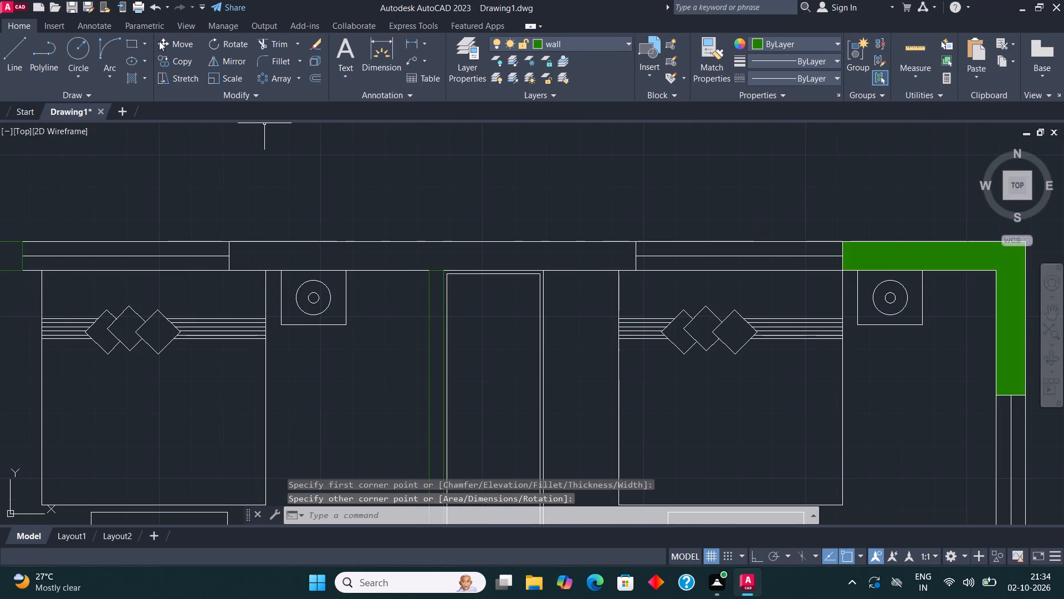
pyautogui.click(139, 39)
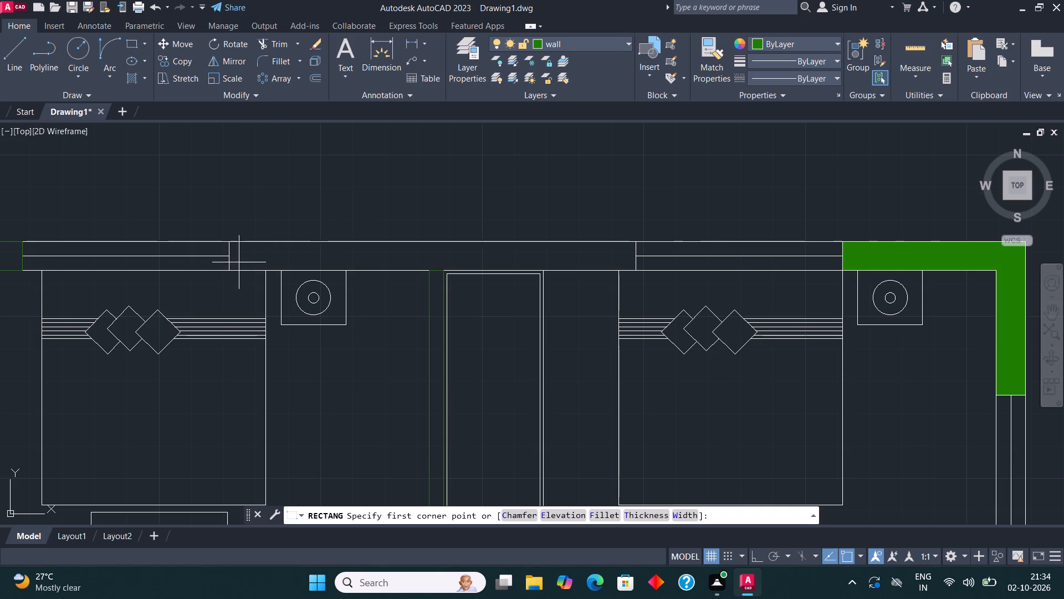
pyautogui.click(229, 269)
pyautogui.click(635, 242)
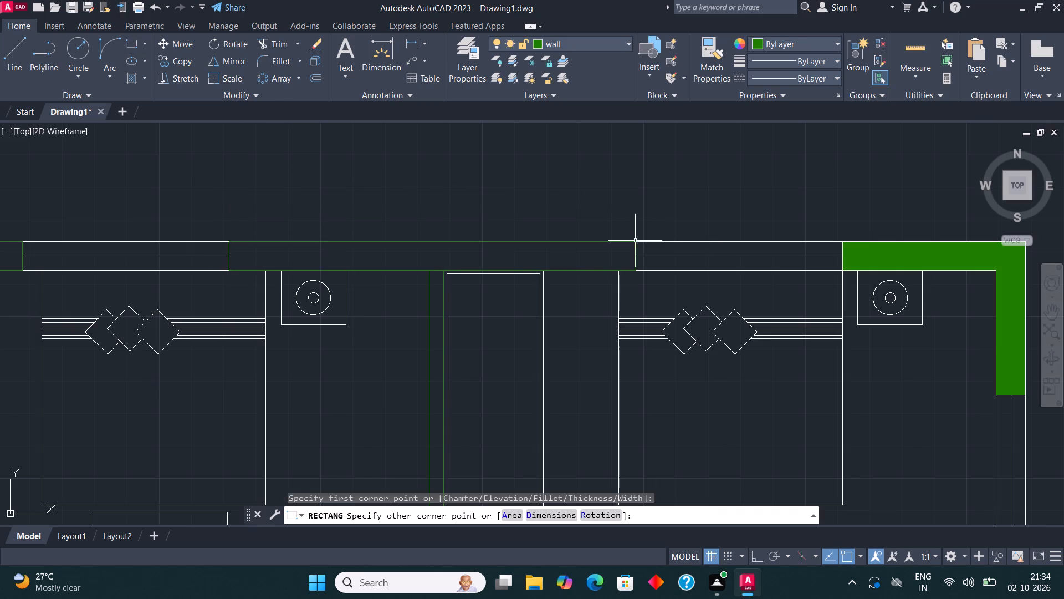
# Draw a rectangle over the outer wall section between the second upper bedroom's side window and the outer bathroom window.
pyautogui.scroll(-2, 437, 257)
pyautogui.moveTo(467, 314); pyautogui.dragTo(465, 260, button='middle')
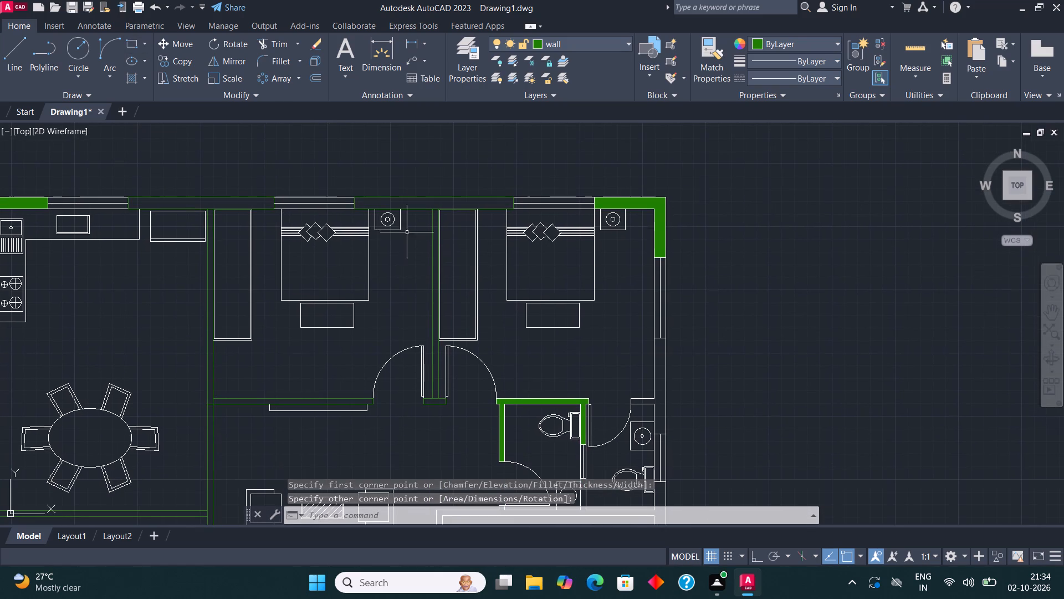
pyautogui.click(128, 37)
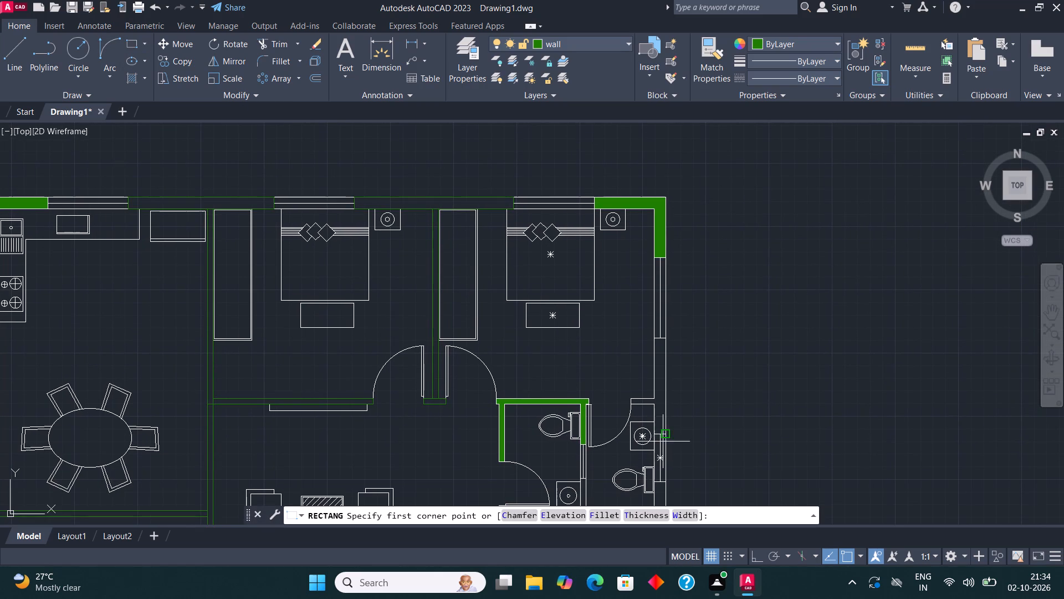
pyautogui.scroll(3, 664, 442)
pyautogui.scroll(-2, 624, 278)
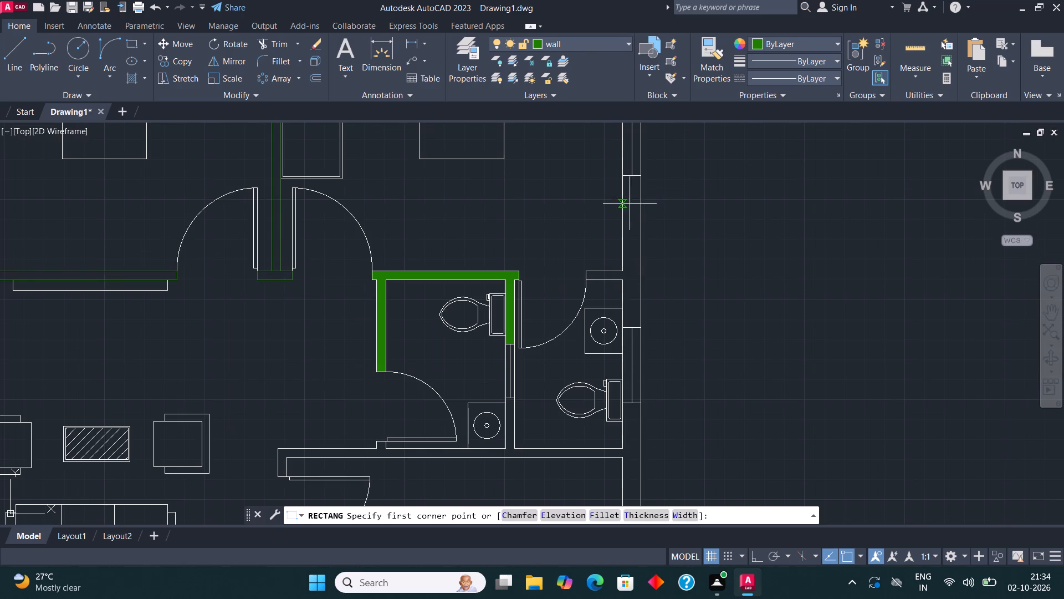
pyautogui.click(622, 175)
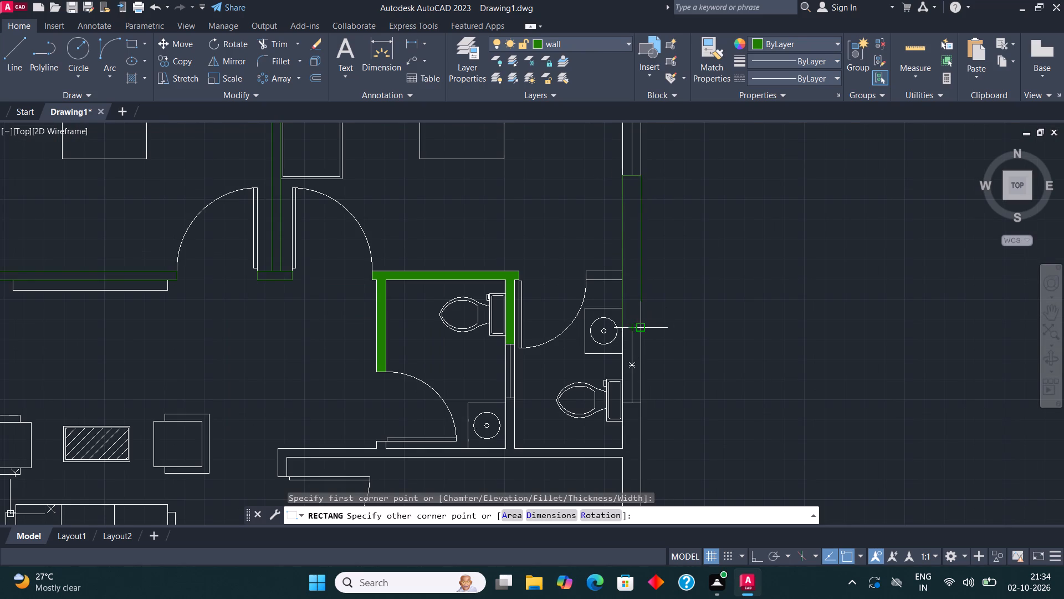
pyautogui.click(639, 332)
# Draw a rectangle over the short wall between the outer bathroom's door opening and the outer wall.
pyautogui.click(130, 45)
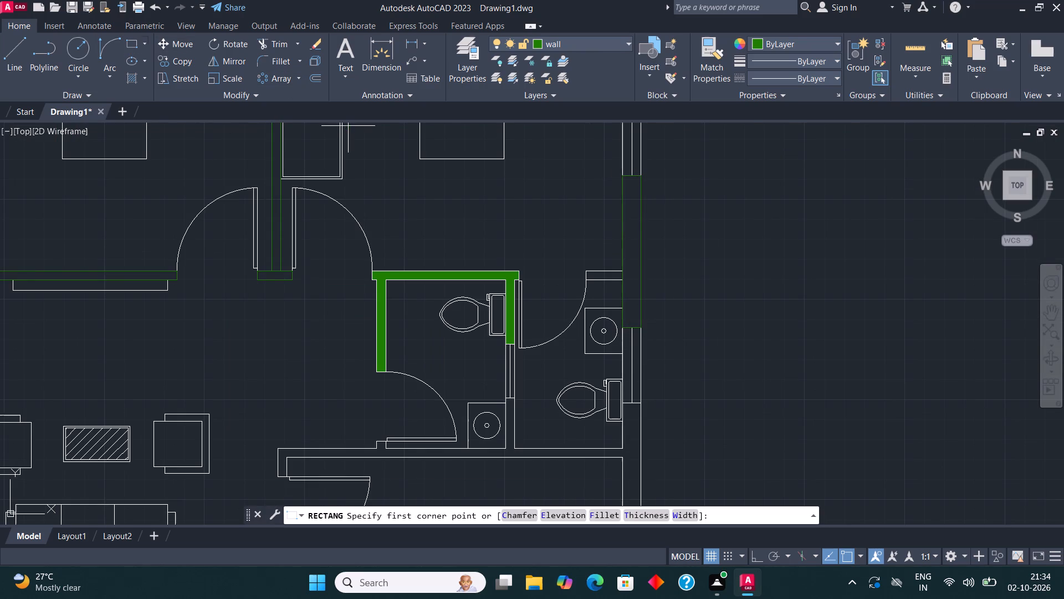
pyautogui.scroll(3, 617, 271)
pyautogui.click(628, 266)
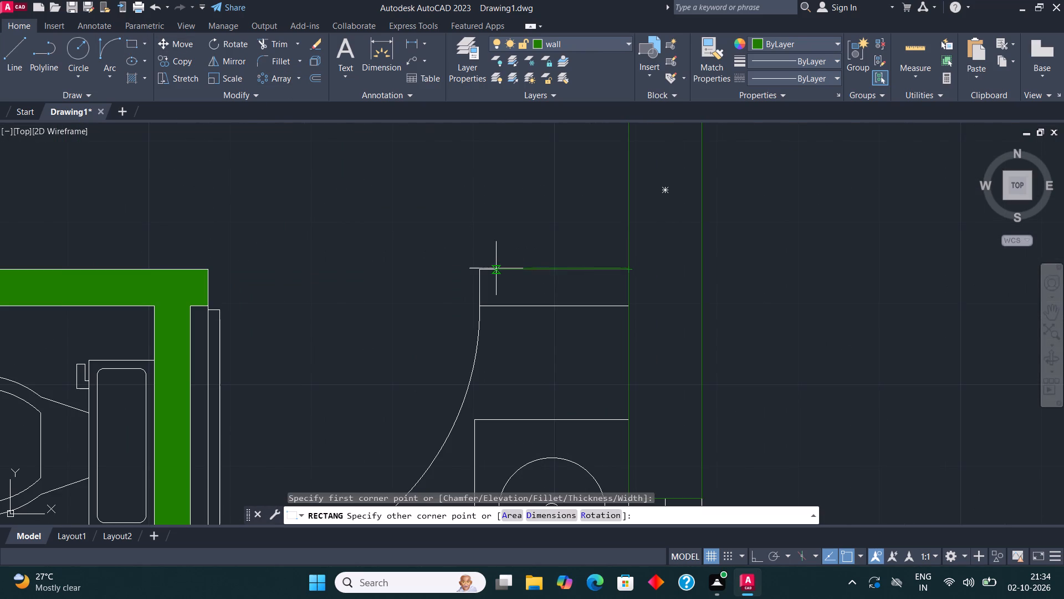
pyautogui.click(479, 304)
# Draw a rectangle over the outer wall section between the outer bathroom window and the window of the sitting room below.
pyautogui.scroll(-1, 493, 227)
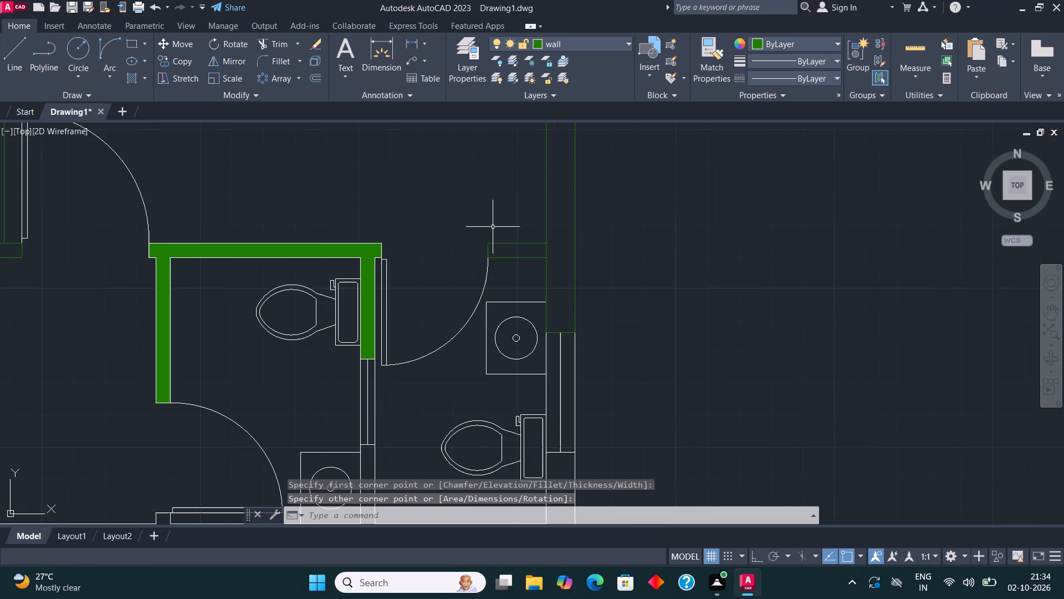
pyautogui.scroll(-4, 493, 227)
pyautogui.scroll(2, 510, 319)
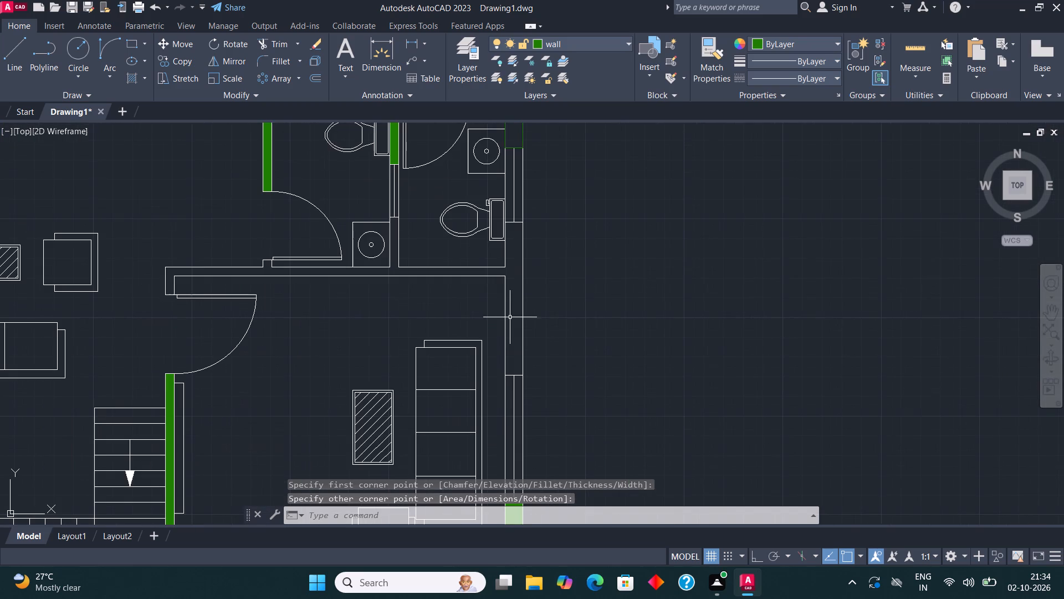
pyautogui.click(135, 43)
pyautogui.scroll(3, 542, 231)
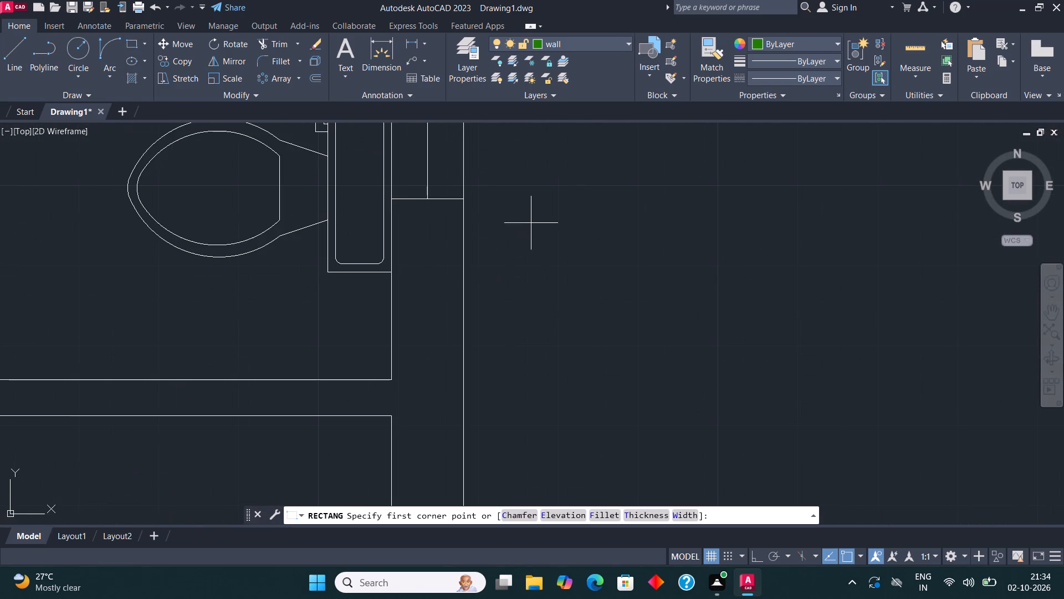
pyautogui.click(390, 200)
pyautogui.scroll(-3, 395, 197)
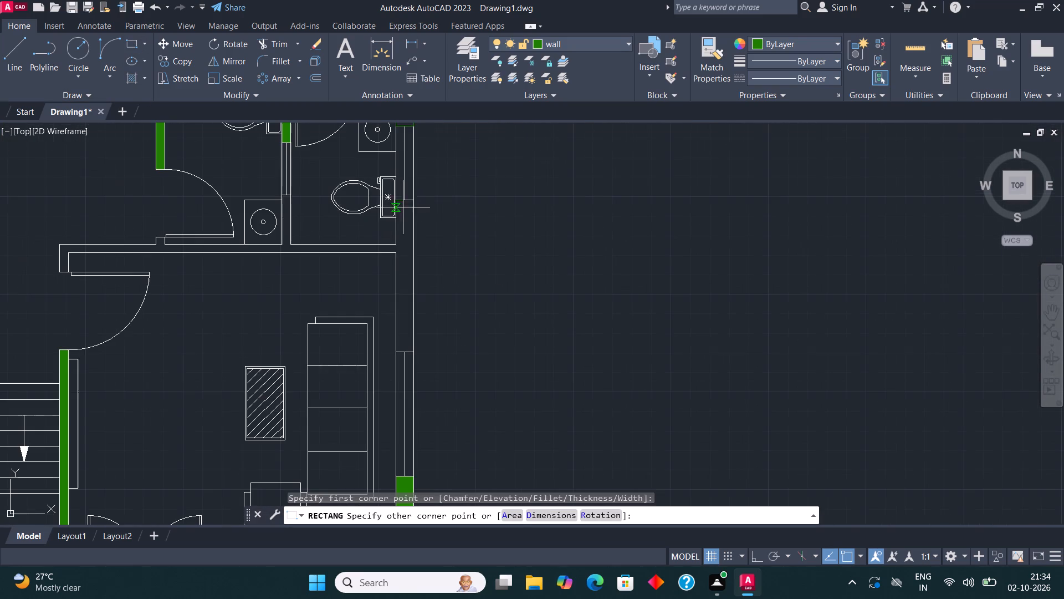
pyautogui.scroll(2, 411, 337)
pyautogui.click(410, 375)
# Draw a rectangle over the partition between the two bathrooms, from the partition window down to the lower bathroom wall.
pyautogui.scroll(-2, 616, 332)
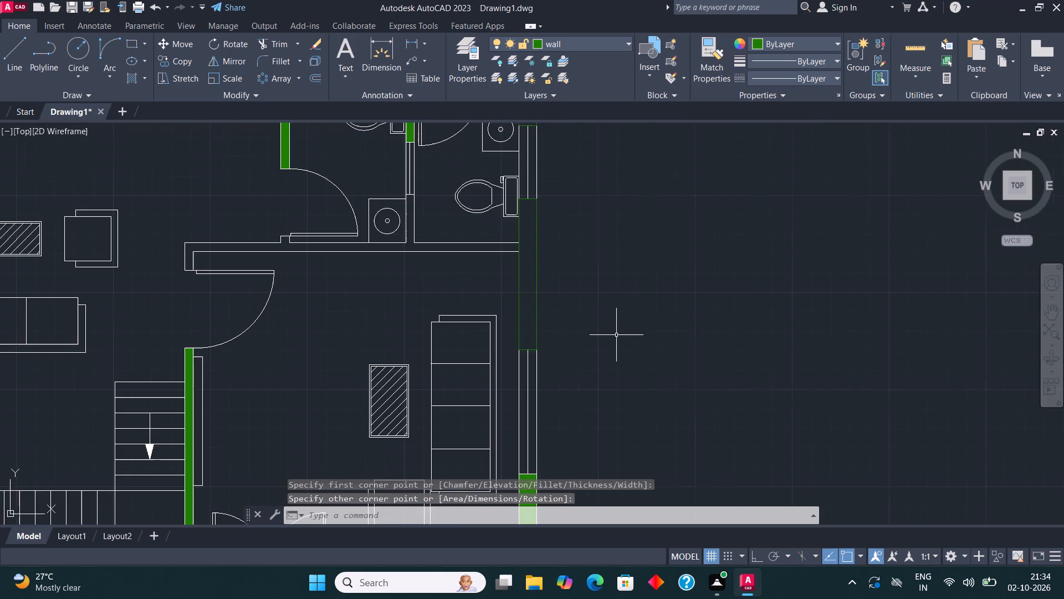
pyautogui.scroll(-1, 605, 334)
pyautogui.scroll(1, 470, 297)
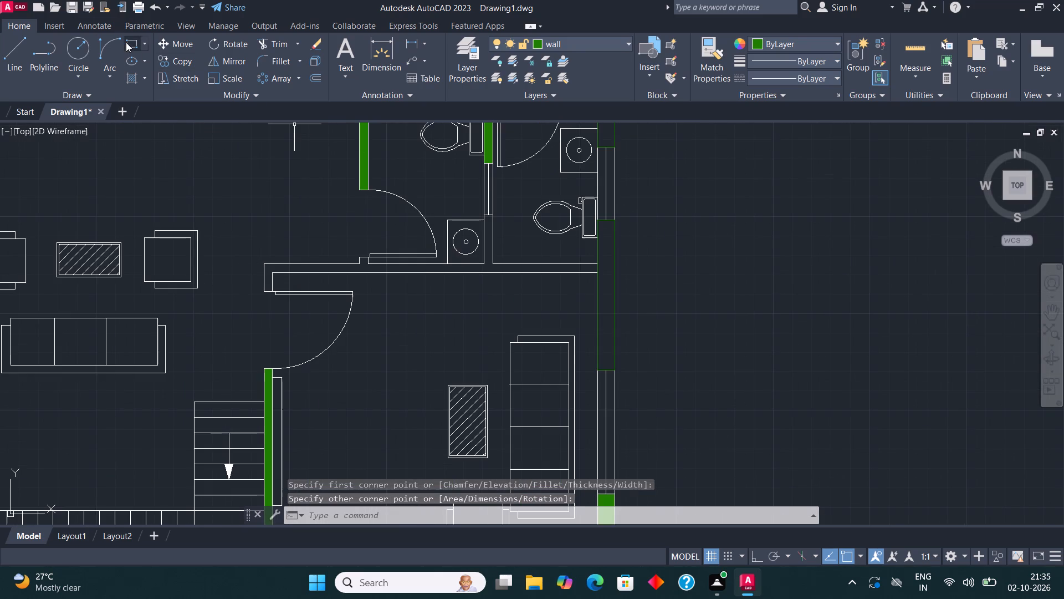
pyautogui.click(126, 42)
pyautogui.scroll(2, 493, 235)
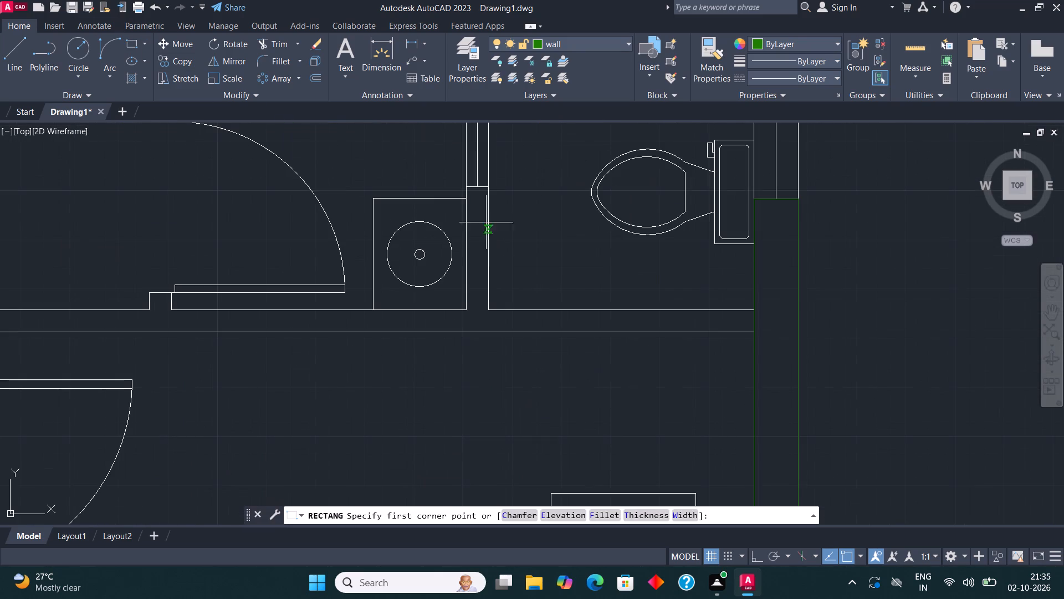
pyautogui.click(467, 192)
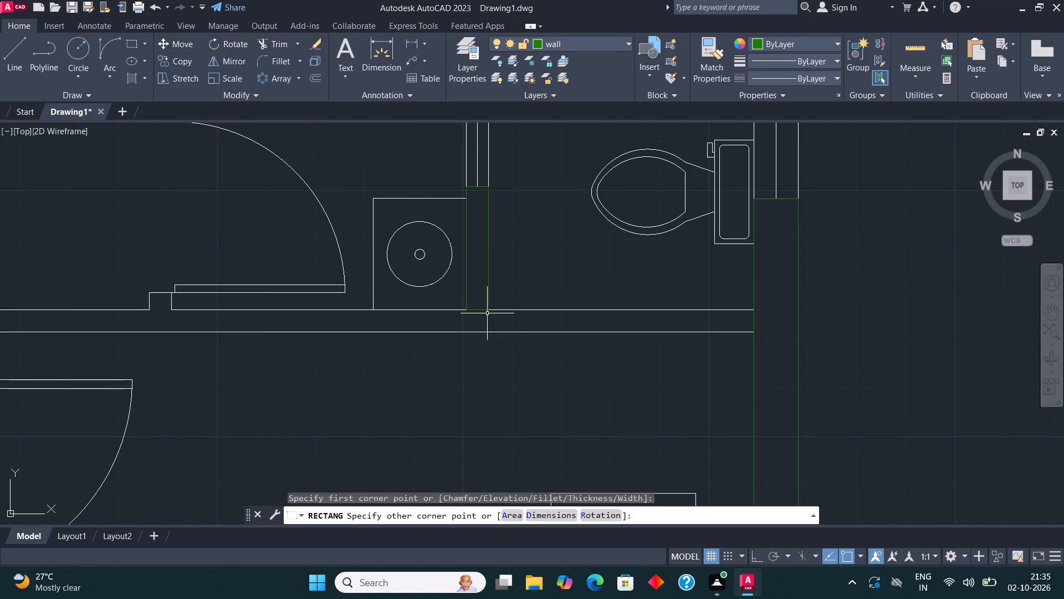
pyautogui.click(487, 313)
# Draw a rectangle over the lower bathroom wall, from the outer wall to the inner bathroom's door jamb.
pyautogui.click(126, 45)
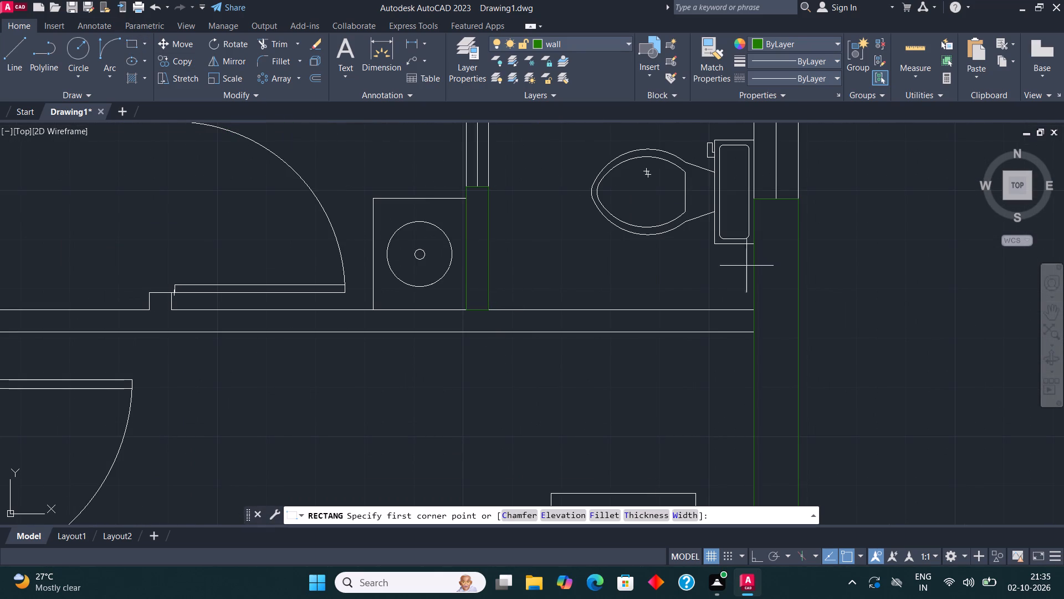
pyautogui.click(755, 310)
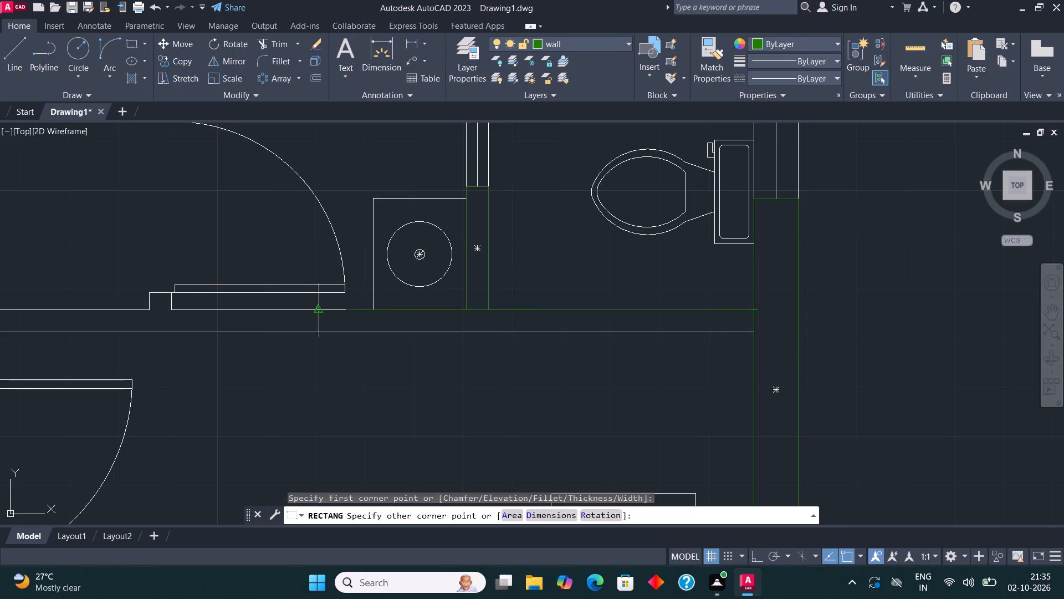
pyautogui.click(170, 328)
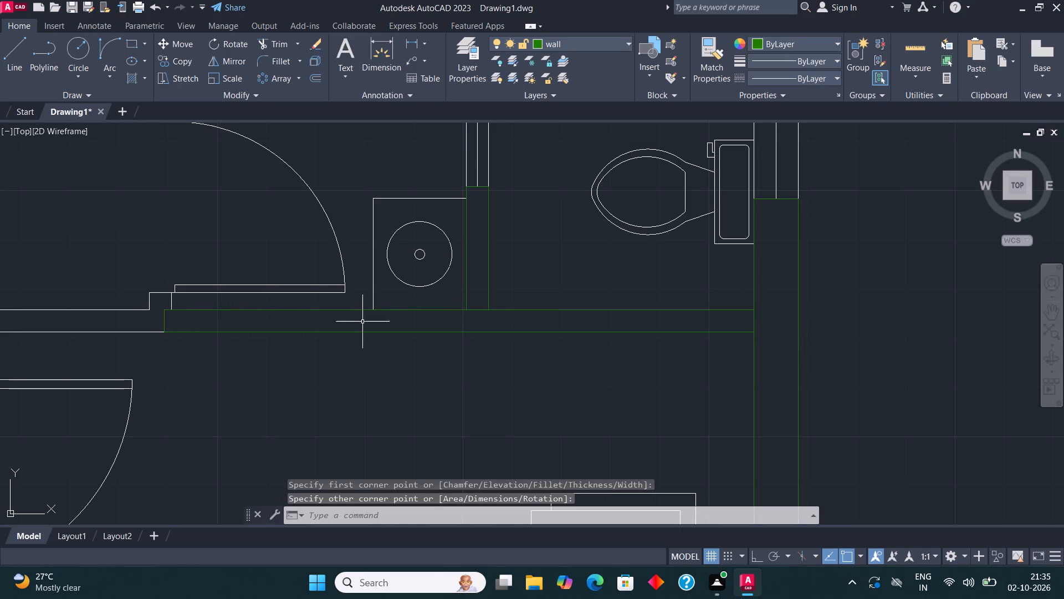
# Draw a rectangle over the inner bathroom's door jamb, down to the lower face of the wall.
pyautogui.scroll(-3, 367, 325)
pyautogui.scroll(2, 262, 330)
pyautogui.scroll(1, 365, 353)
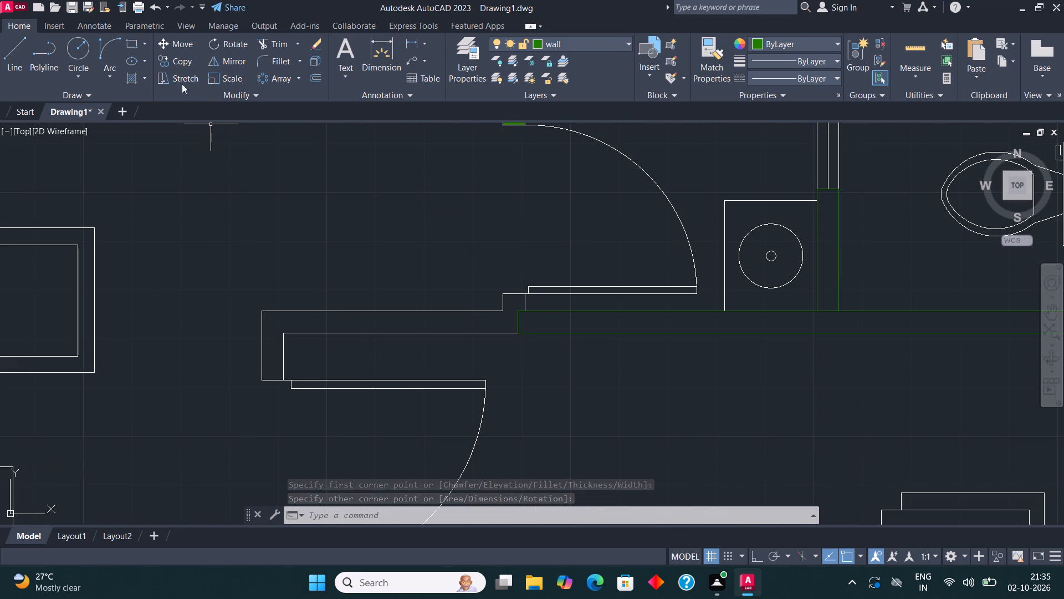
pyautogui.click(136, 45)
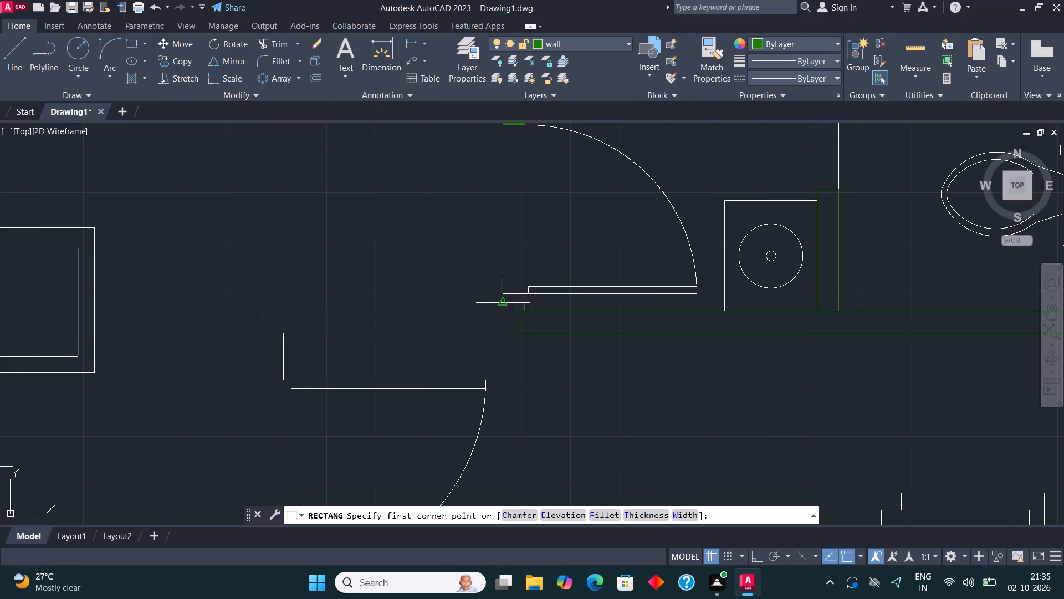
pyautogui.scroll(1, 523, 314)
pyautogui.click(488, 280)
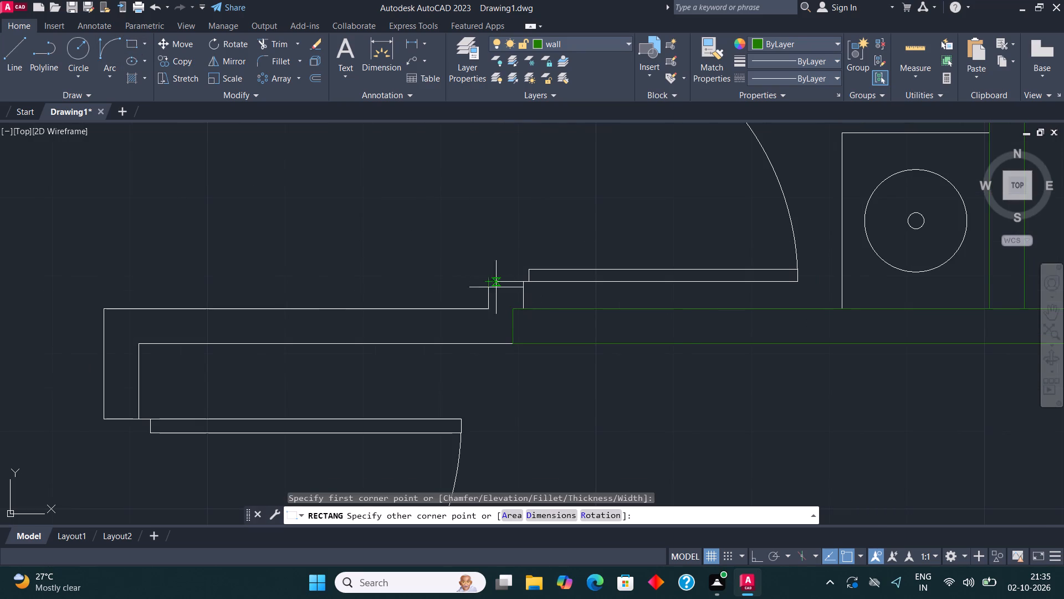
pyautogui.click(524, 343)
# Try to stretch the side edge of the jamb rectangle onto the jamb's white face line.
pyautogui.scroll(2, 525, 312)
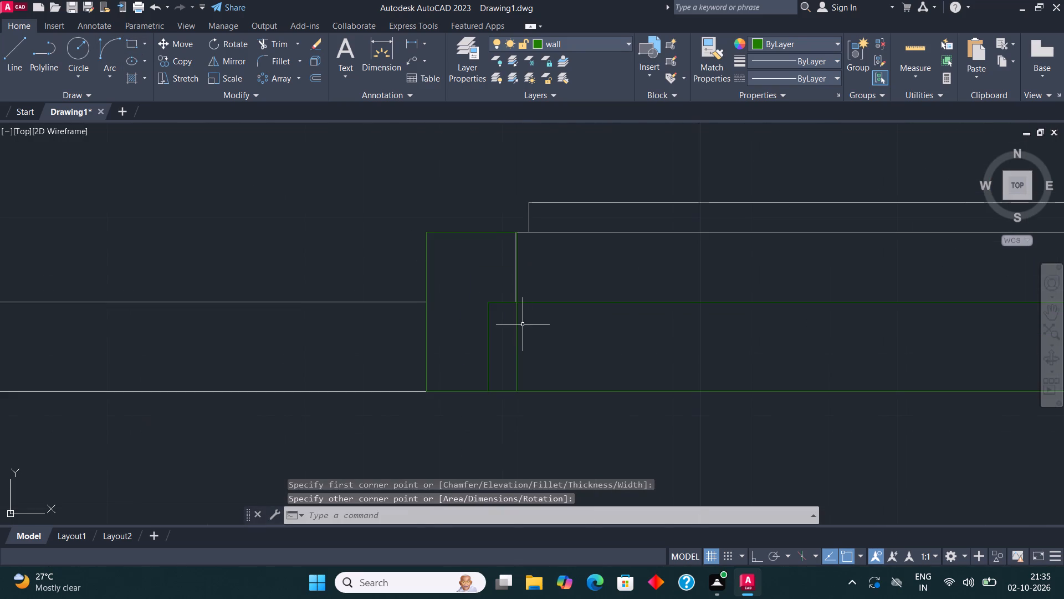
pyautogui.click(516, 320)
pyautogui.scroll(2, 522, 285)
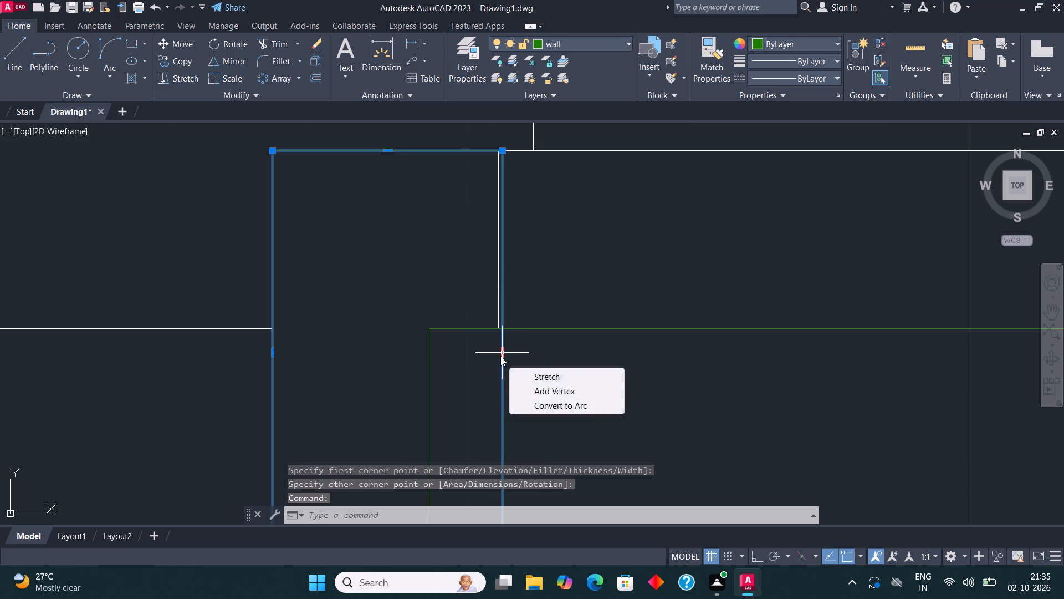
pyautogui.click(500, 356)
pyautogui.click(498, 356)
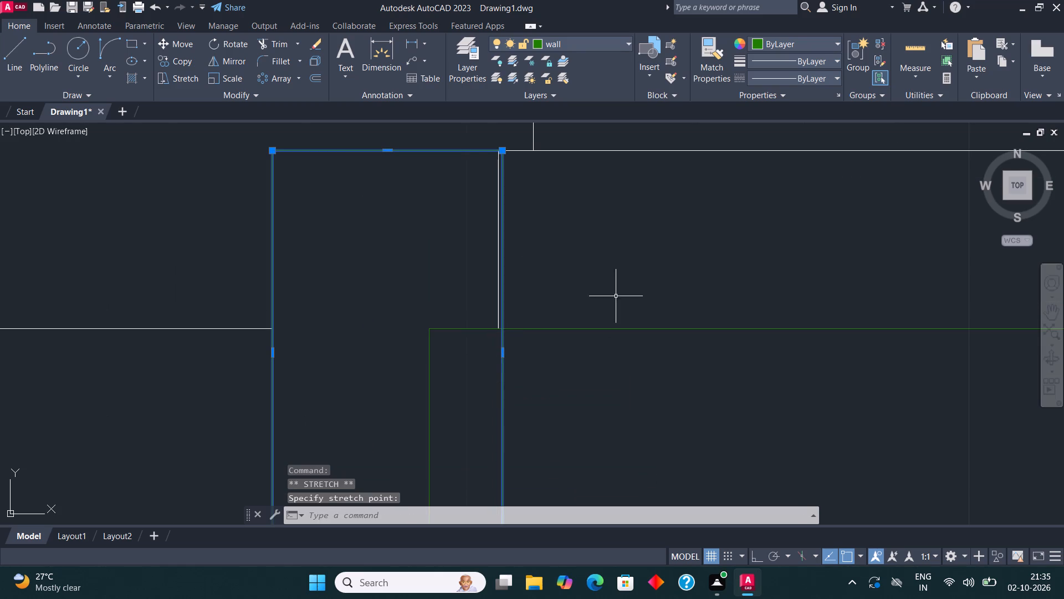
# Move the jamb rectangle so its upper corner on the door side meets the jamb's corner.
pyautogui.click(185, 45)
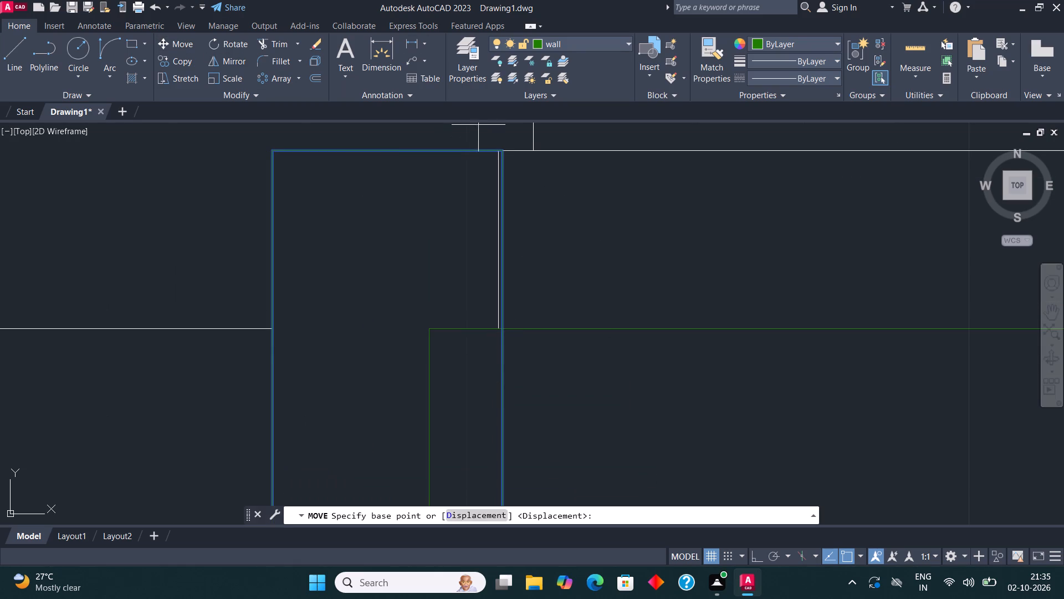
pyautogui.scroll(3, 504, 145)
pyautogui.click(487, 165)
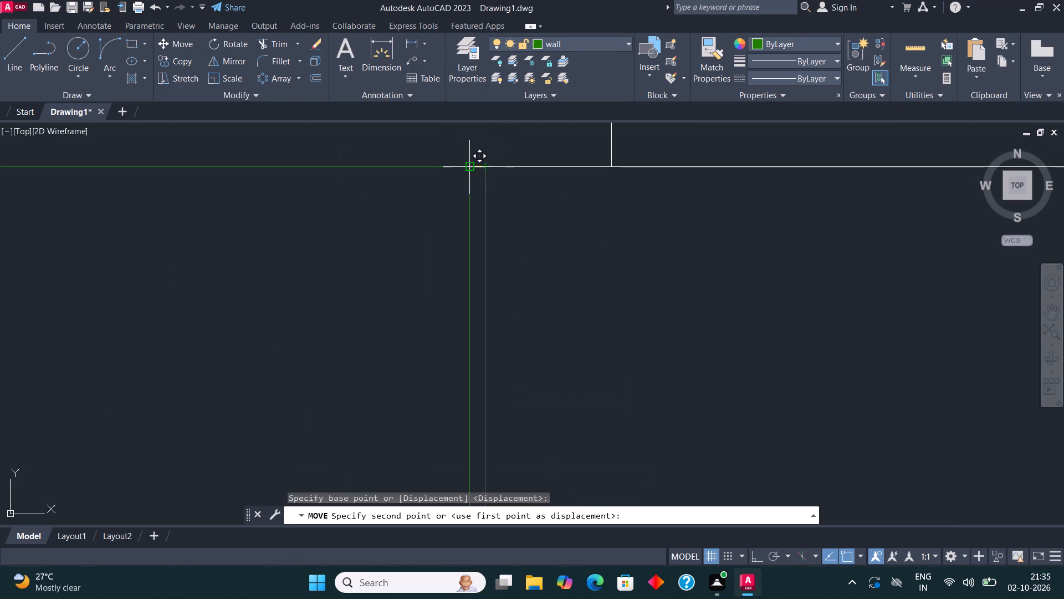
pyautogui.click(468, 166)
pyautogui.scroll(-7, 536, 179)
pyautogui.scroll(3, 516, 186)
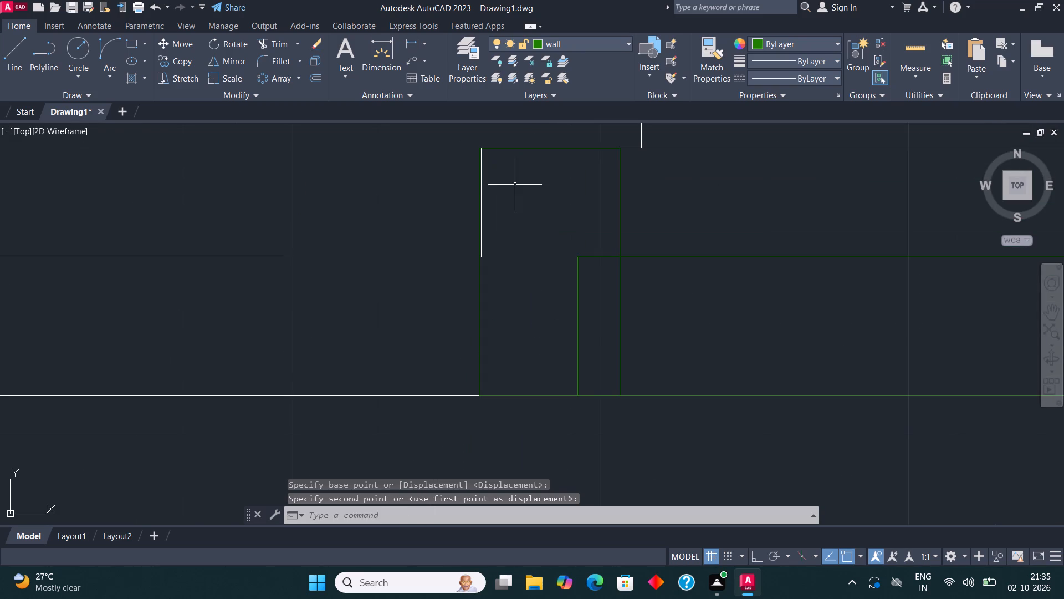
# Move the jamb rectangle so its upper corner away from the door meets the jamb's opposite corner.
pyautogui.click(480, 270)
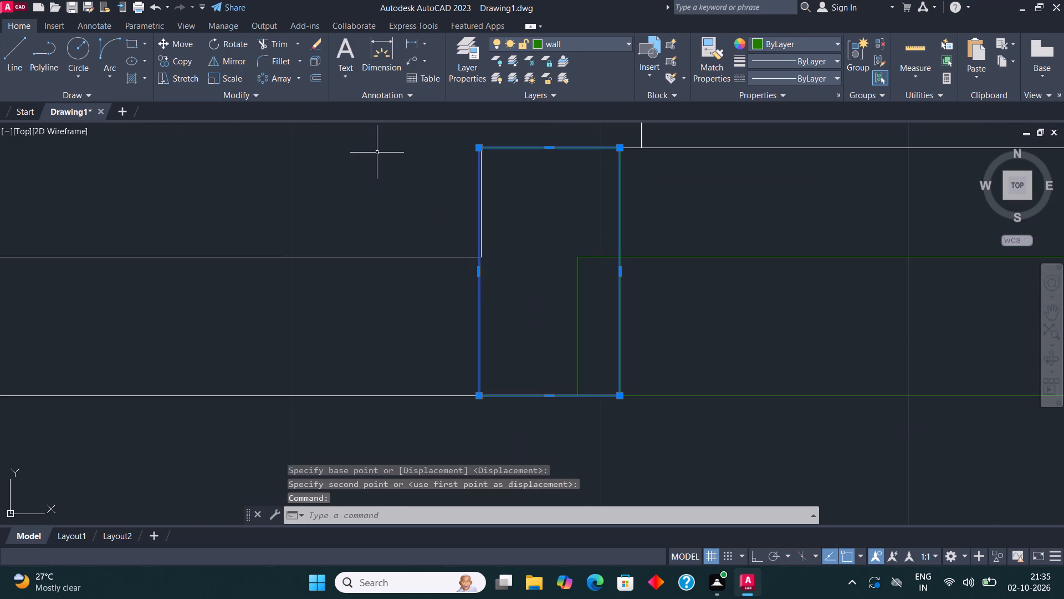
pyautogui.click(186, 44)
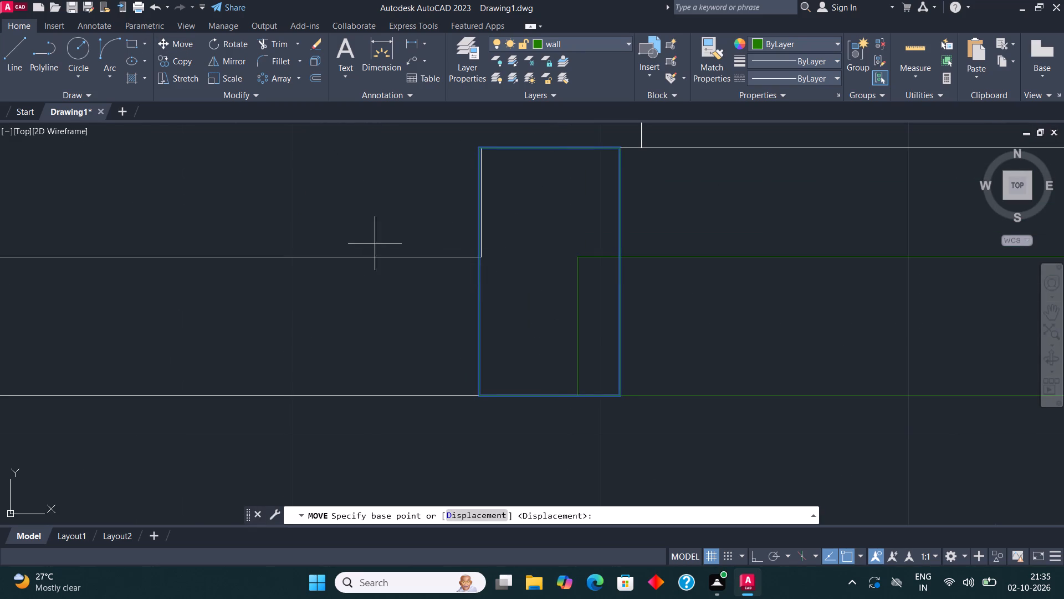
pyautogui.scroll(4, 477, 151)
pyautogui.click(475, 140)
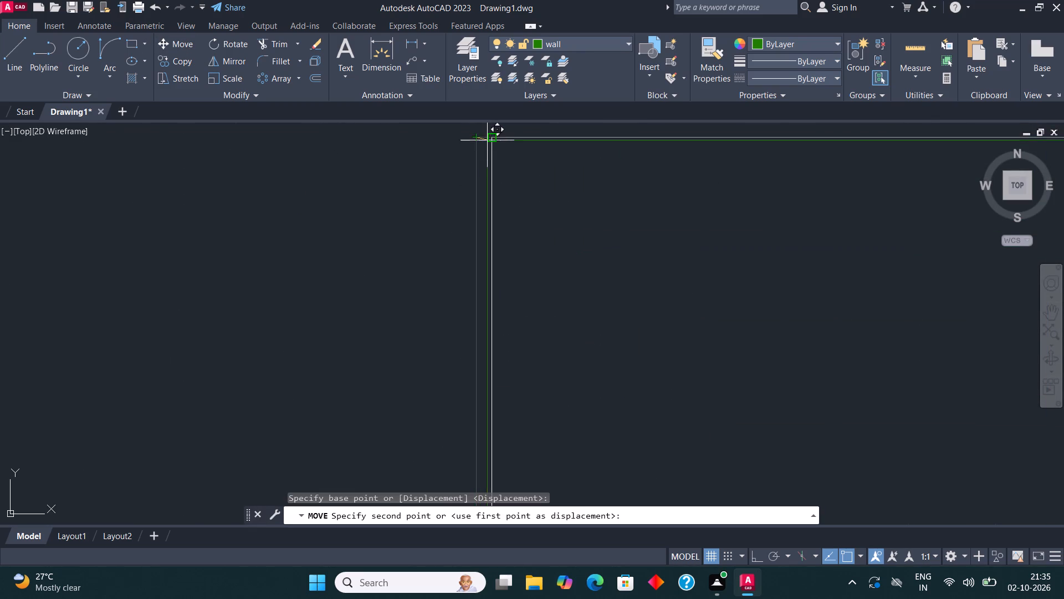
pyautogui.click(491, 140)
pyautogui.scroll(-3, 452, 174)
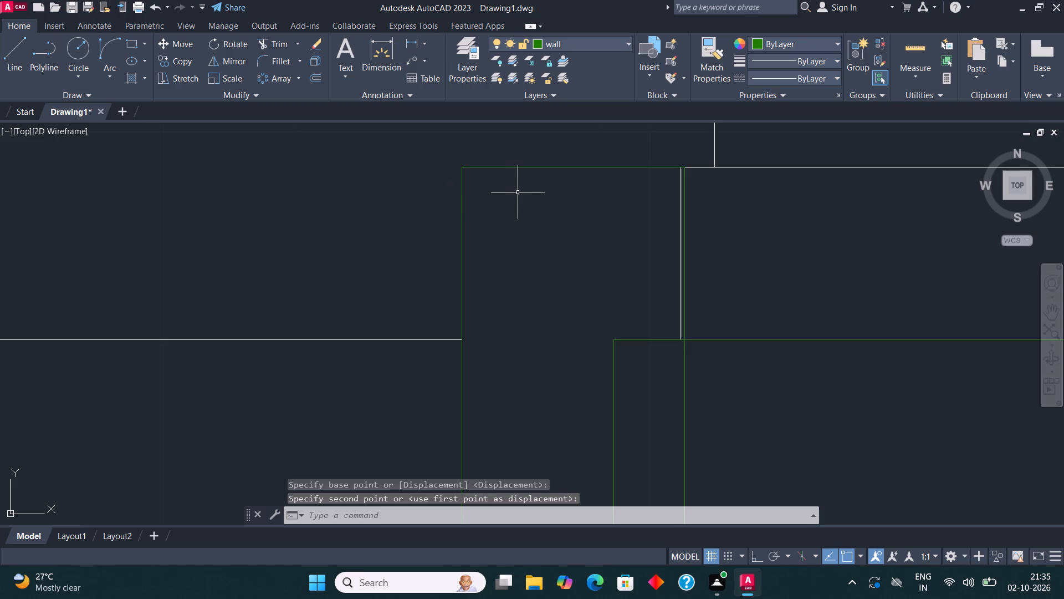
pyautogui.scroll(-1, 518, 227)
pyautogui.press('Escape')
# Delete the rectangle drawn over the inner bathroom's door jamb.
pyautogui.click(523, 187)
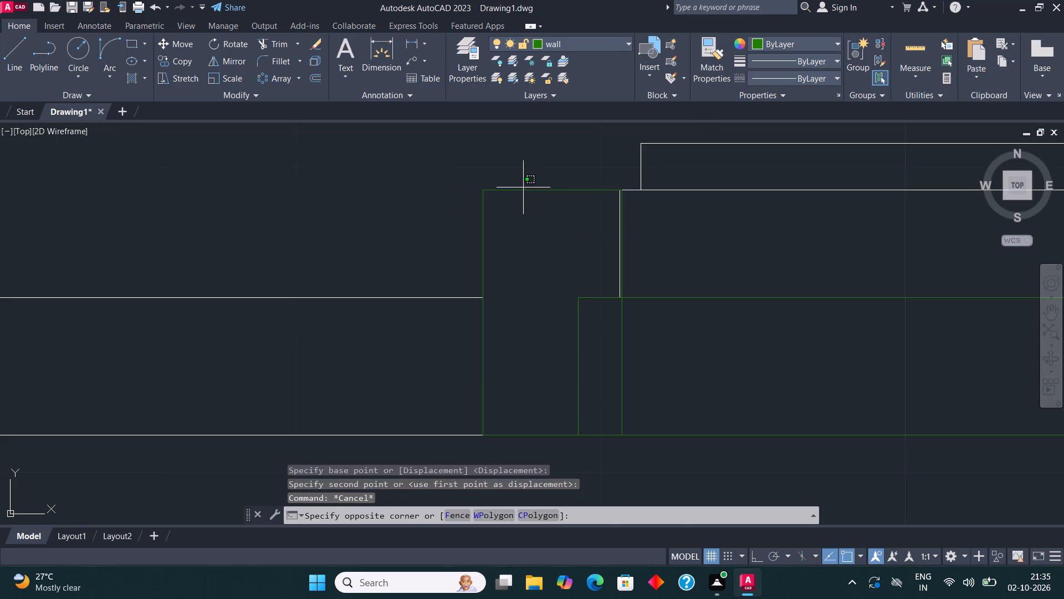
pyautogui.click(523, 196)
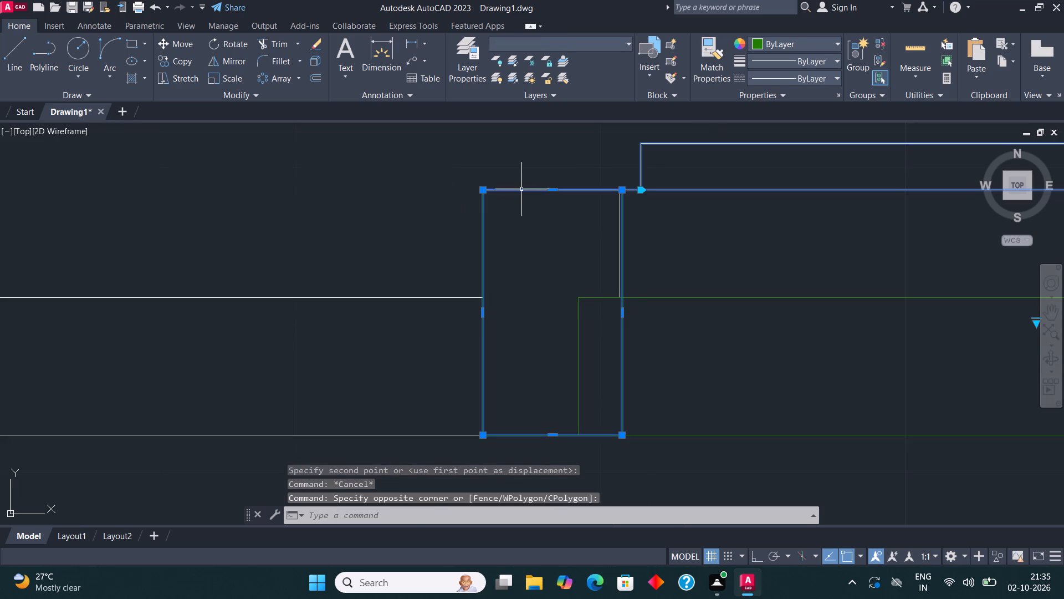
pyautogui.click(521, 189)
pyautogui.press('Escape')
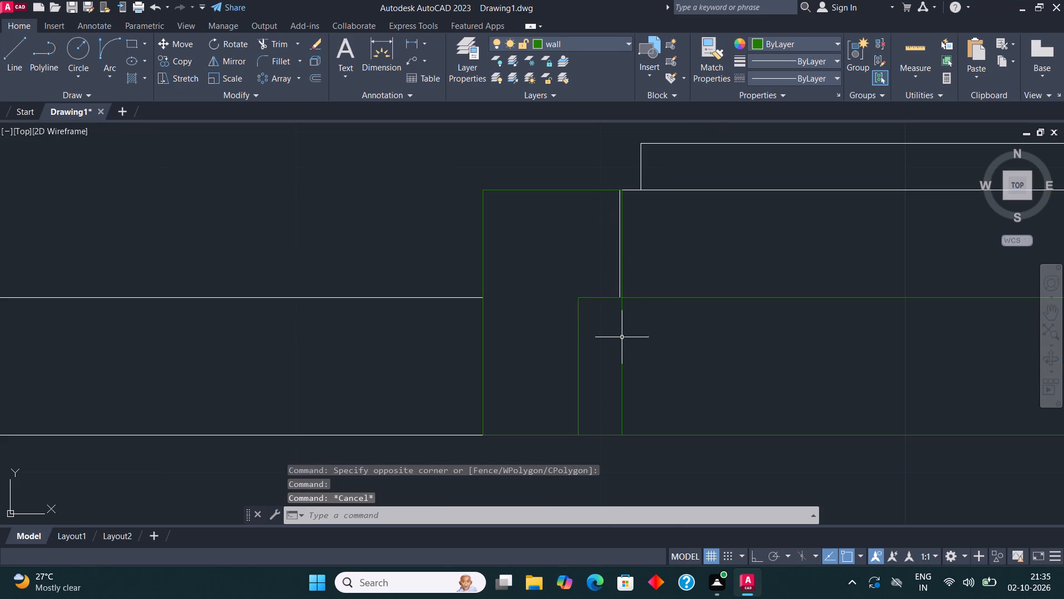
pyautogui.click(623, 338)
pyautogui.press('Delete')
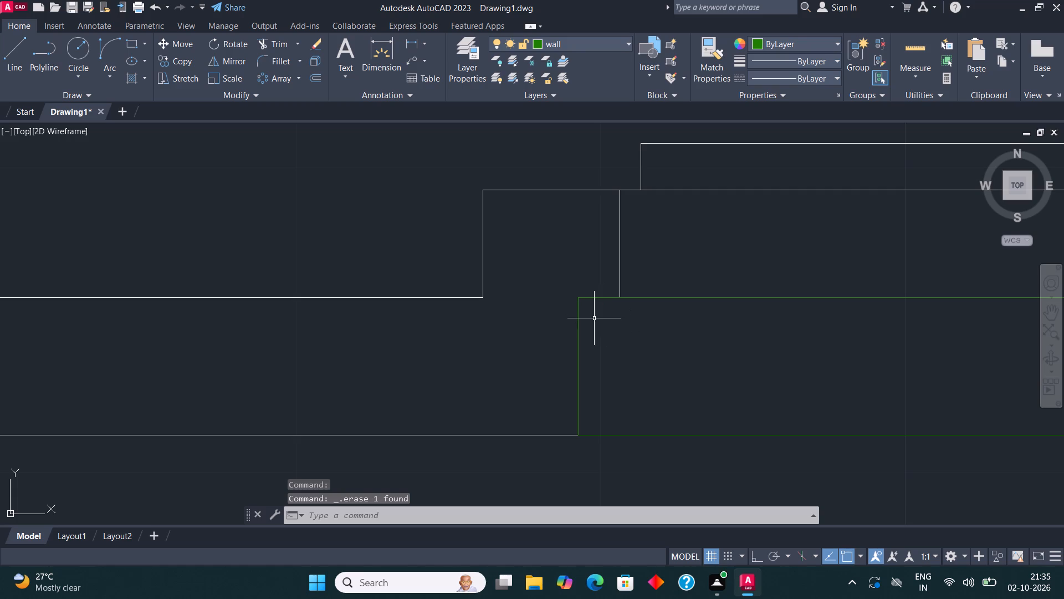
# Stretch the two end corners of the lower bathroom wall's rectangle to line up with the door-side jamb face, turning Ortho on.
pyautogui.click(577, 325)
pyautogui.scroll(-1, 581, 317)
pyautogui.scroll(2, 581, 316)
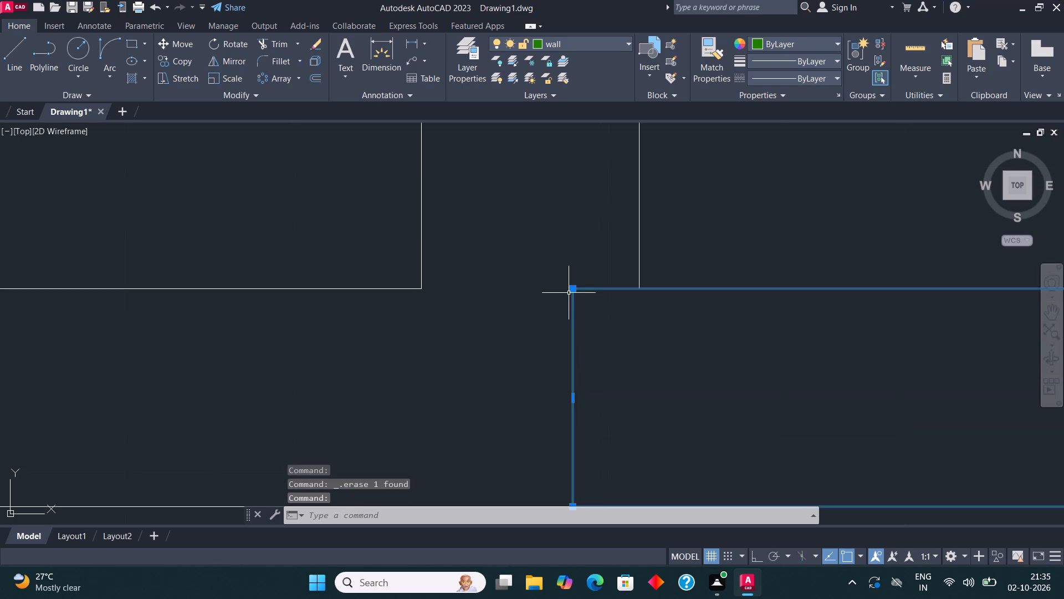
pyautogui.click(572, 290)
pyautogui.click(634, 290)
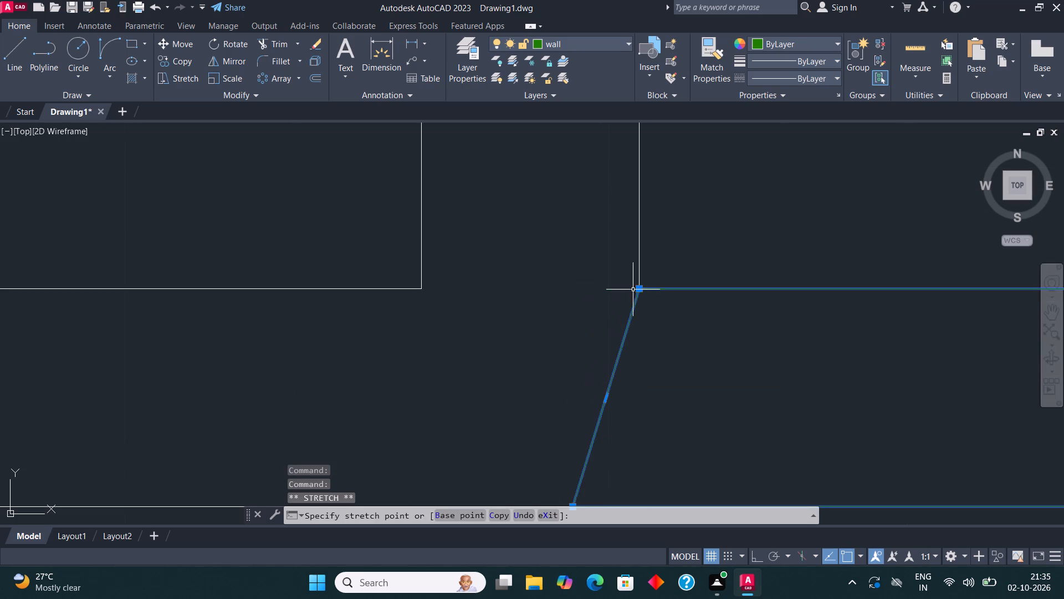
pyautogui.scroll(-2, 642, 258)
pyautogui.scroll(2, 608, 331)
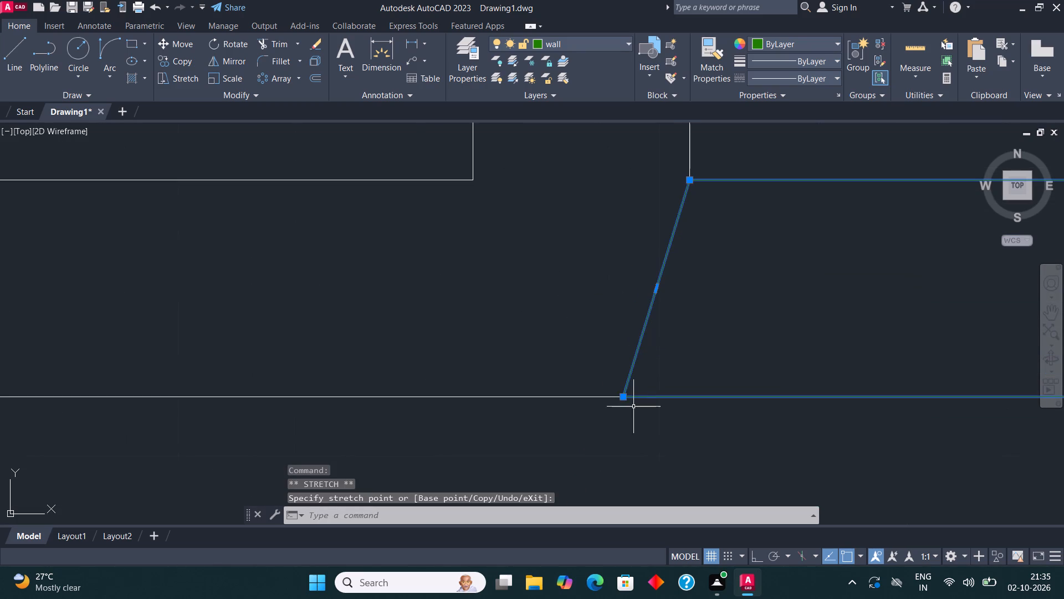
pyautogui.click(625, 399)
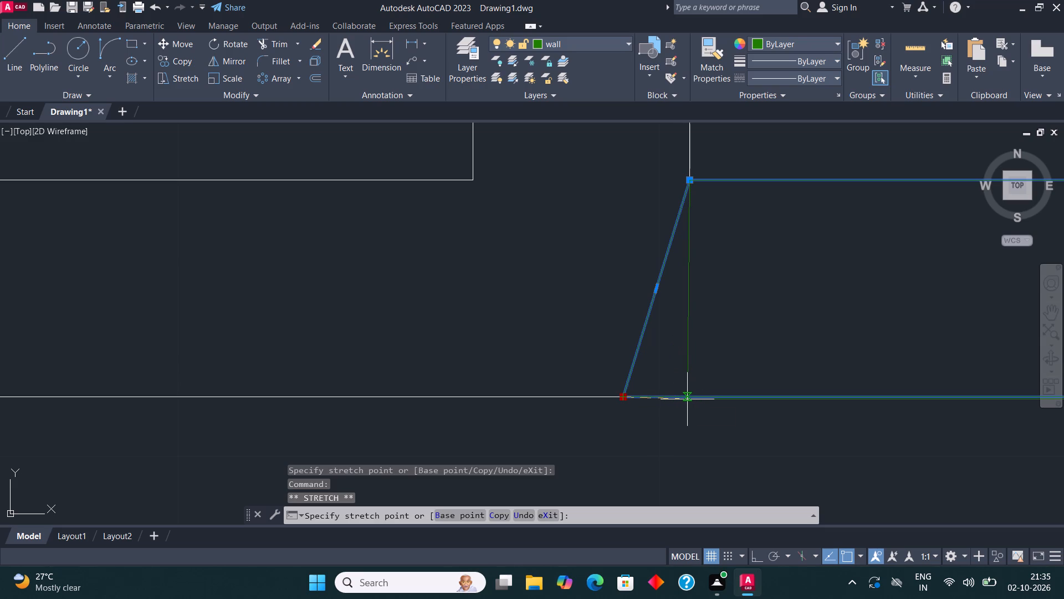
pyautogui.press('F8')
pyautogui.click(686, 393)
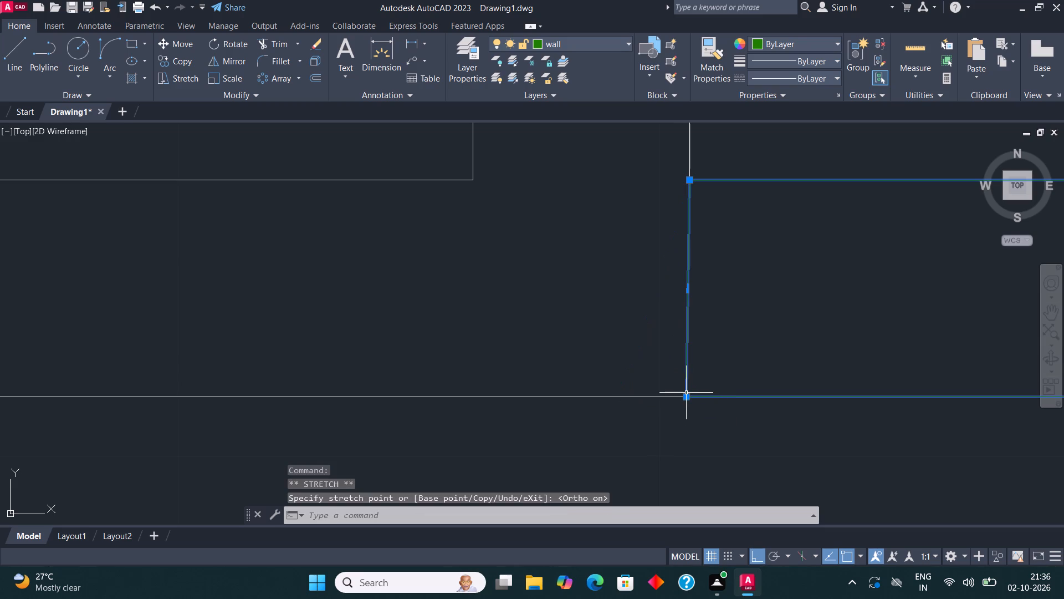
# Undo the corner stretches of the lower bathroom wall's rectangle.
pyautogui.hotkey('ctrl', 'z')
pyautogui.hotkey('ctrl', 'z')
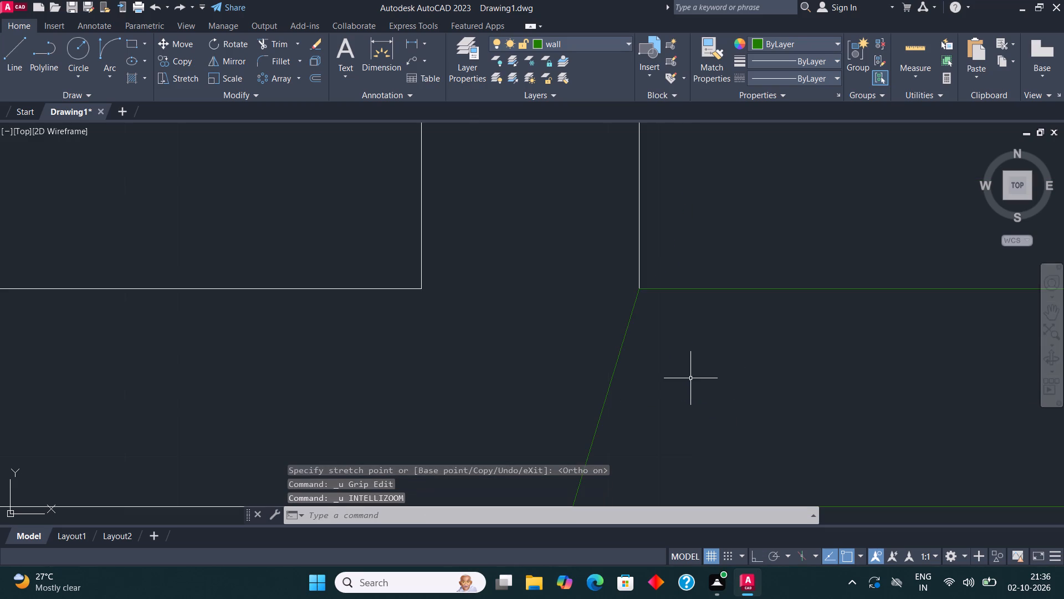
pyautogui.scroll(-2, 659, 317)
pyautogui.hotkey('ctrl', 'z')
pyautogui.hotkey('ctrl', 'z')
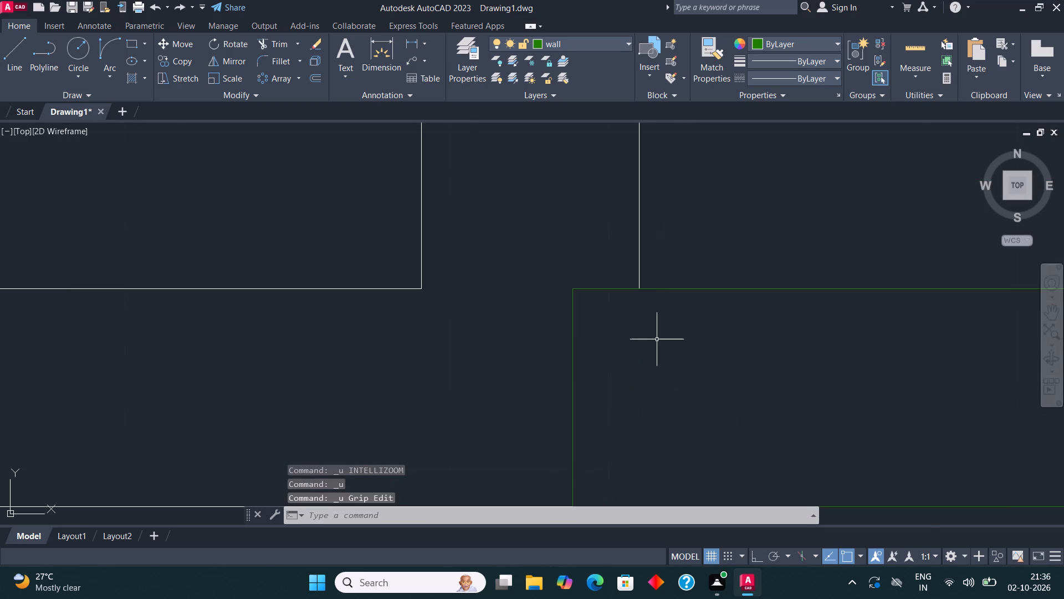
# Stretch the whole end edge of the lower bathroom wall's rectangle to line up with the door-side jamb face.
pyautogui.scroll(-2, 638, 327)
pyautogui.scroll(2, 617, 351)
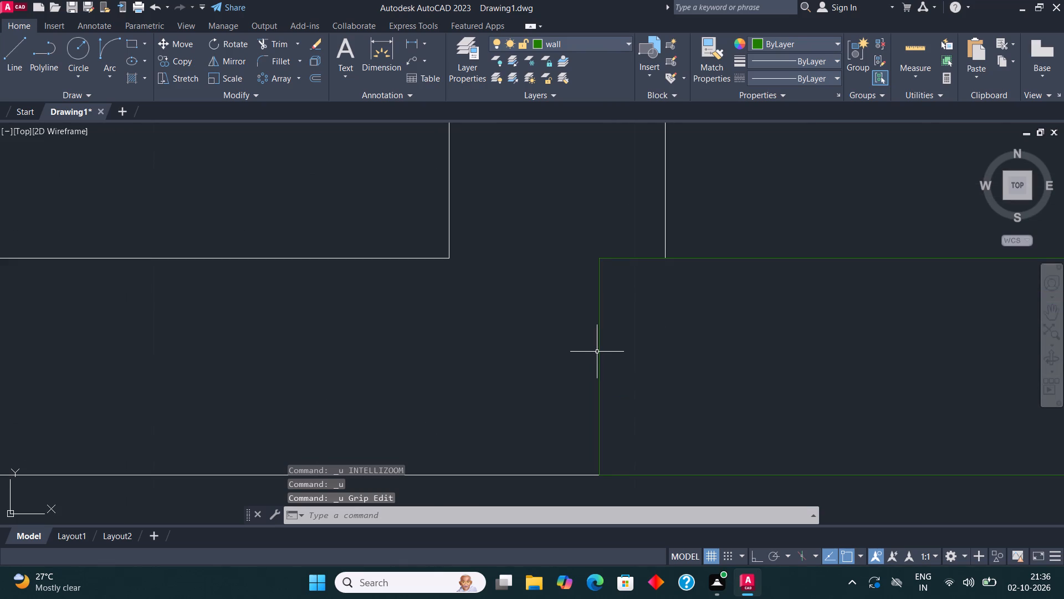
pyautogui.click(598, 352)
pyautogui.click(598, 366)
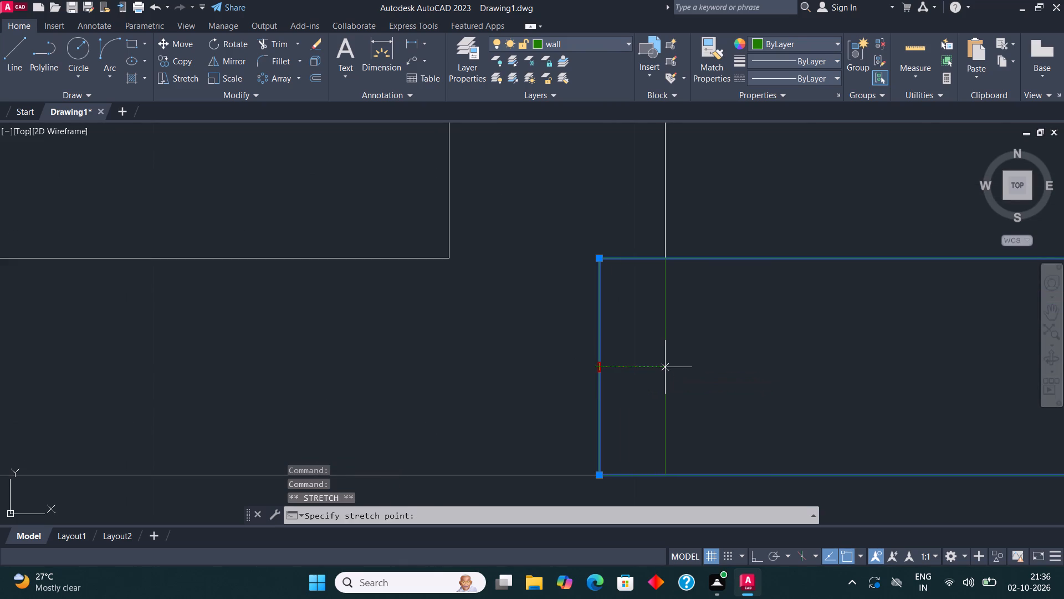
pyautogui.click(665, 367)
pyautogui.scroll(-1, 676, 369)
pyautogui.press('Escape')
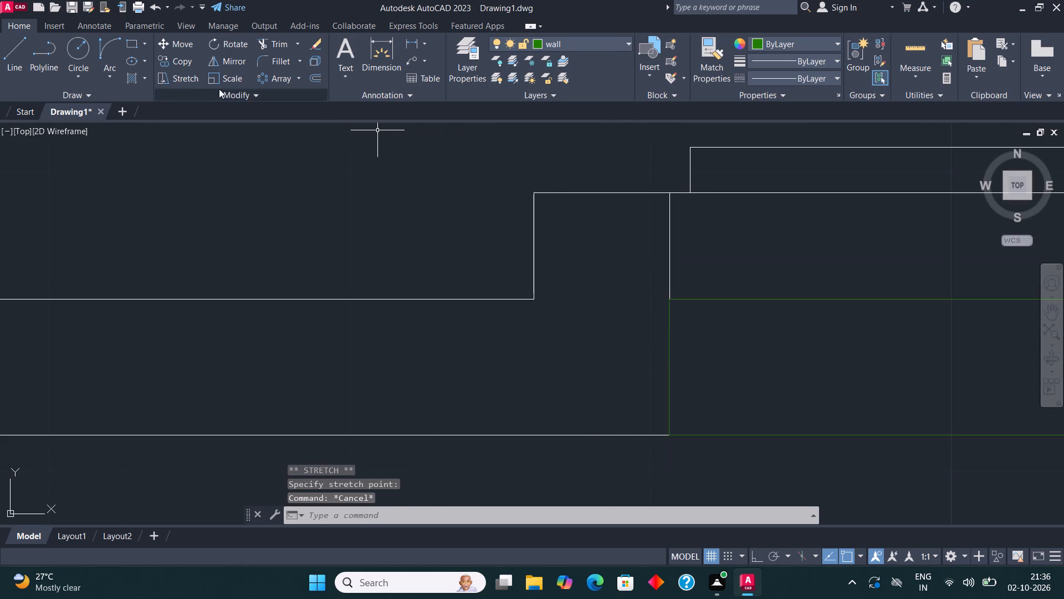
# Draw a rectangle over the inner bathroom's door jamb, from the wall's lower face to the jamb's opposite upper corner.
pyautogui.click(130, 44)
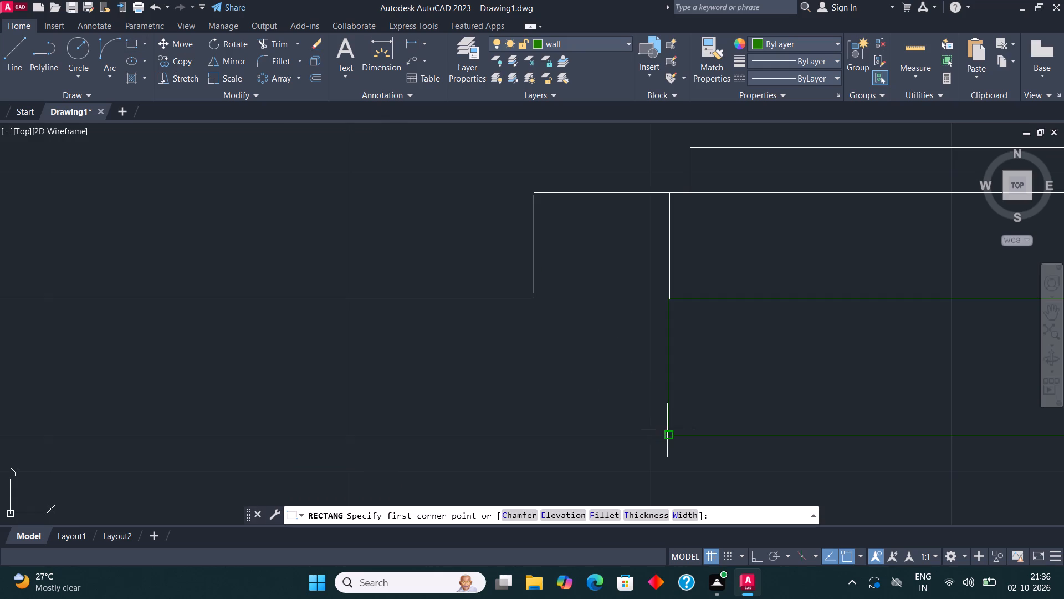
pyautogui.click(670, 433)
pyautogui.click(534, 192)
# Outline the L-shaped wall from the bathroom jamb to the sitting room door with two rectangles, one per leg.
pyautogui.scroll(-3, 546, 206)
pyautogui.moveTo(441, 280); pyautogui.dragTo(516, 308, button='middle')
pyautogui.click(129, 45)
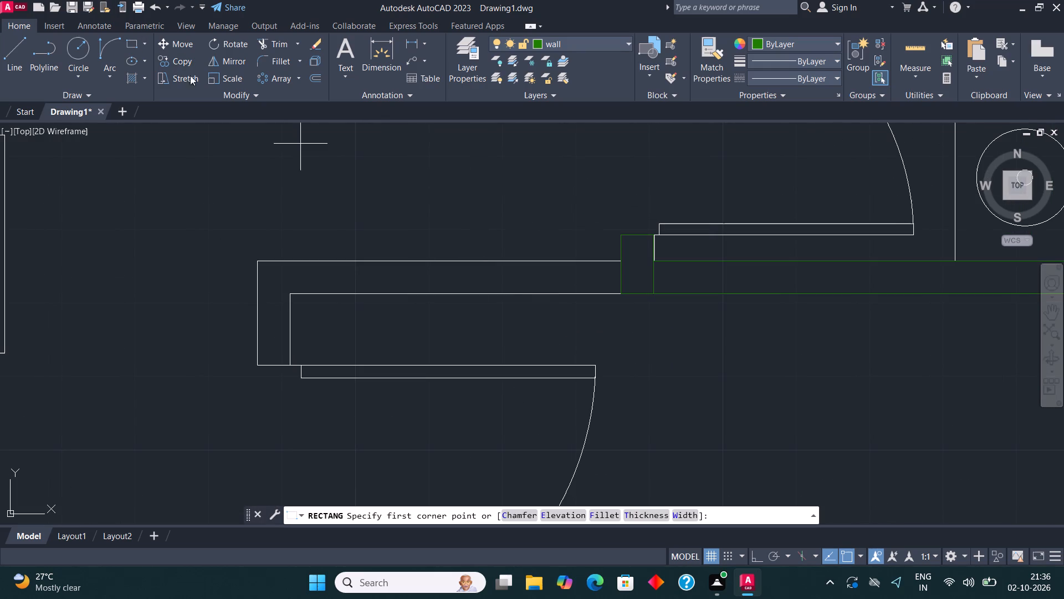
pyautogui.click(620, 256)
pyautogui.click(289, 288)
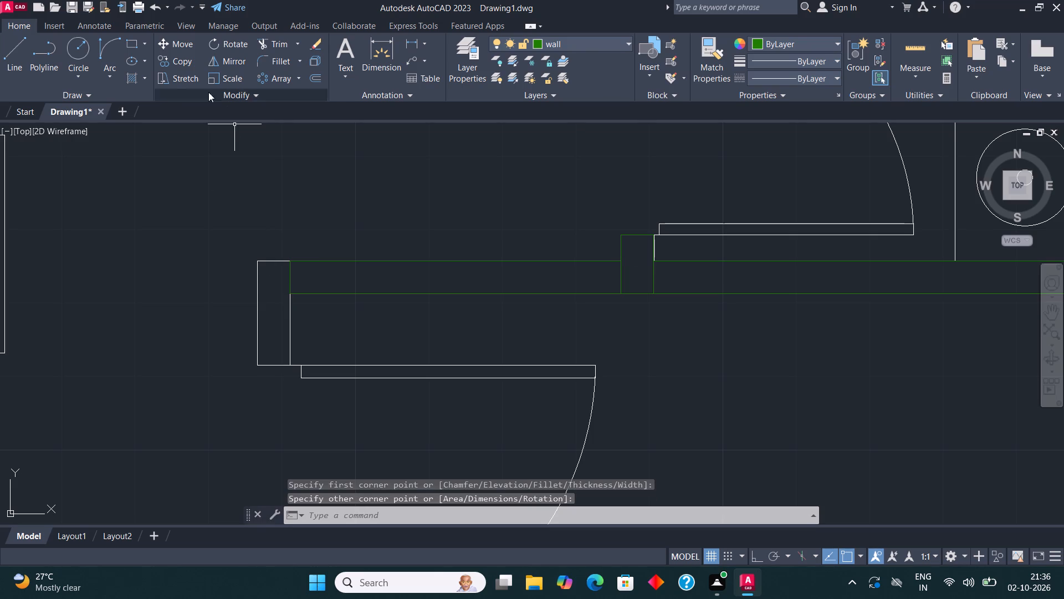
pyautogui.click(129, 43)
pyautogui.click(258, 258)
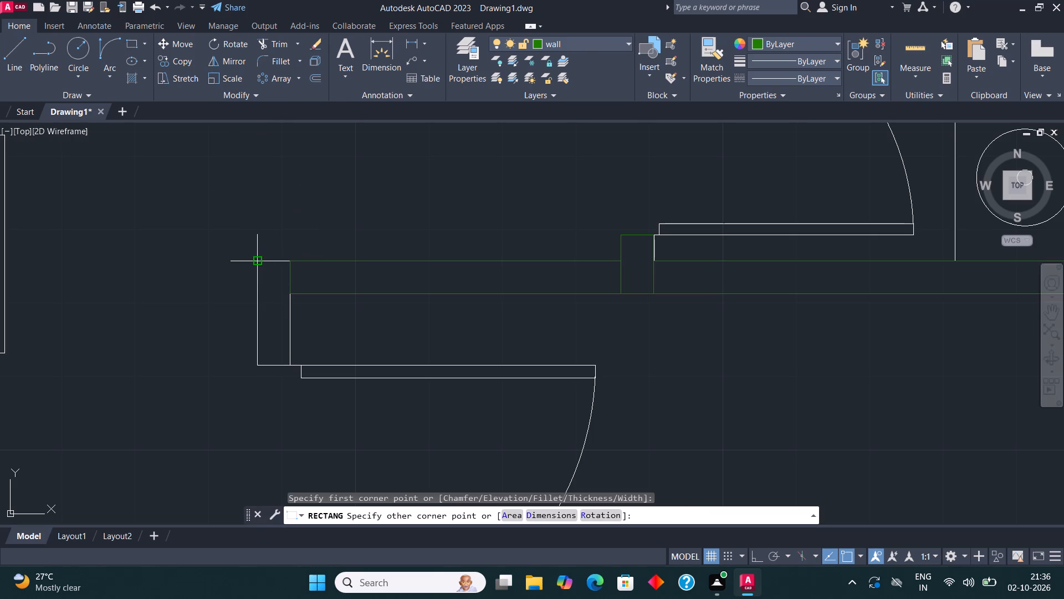
pyautogui.click(288, 367)
# Start a solid hatch filling the two upper outer-wall stretches between windows and the partitions on both sides of the middle bedroom.
pyautogui.scroll(-3, 301, 320)
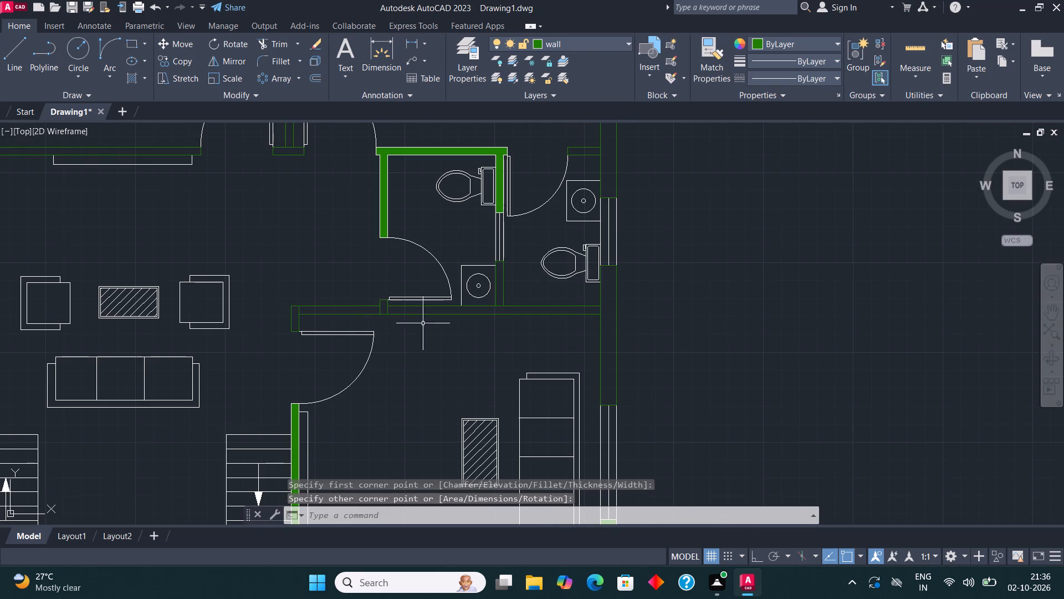
pyautogui.scroll(-2, 512, 322)
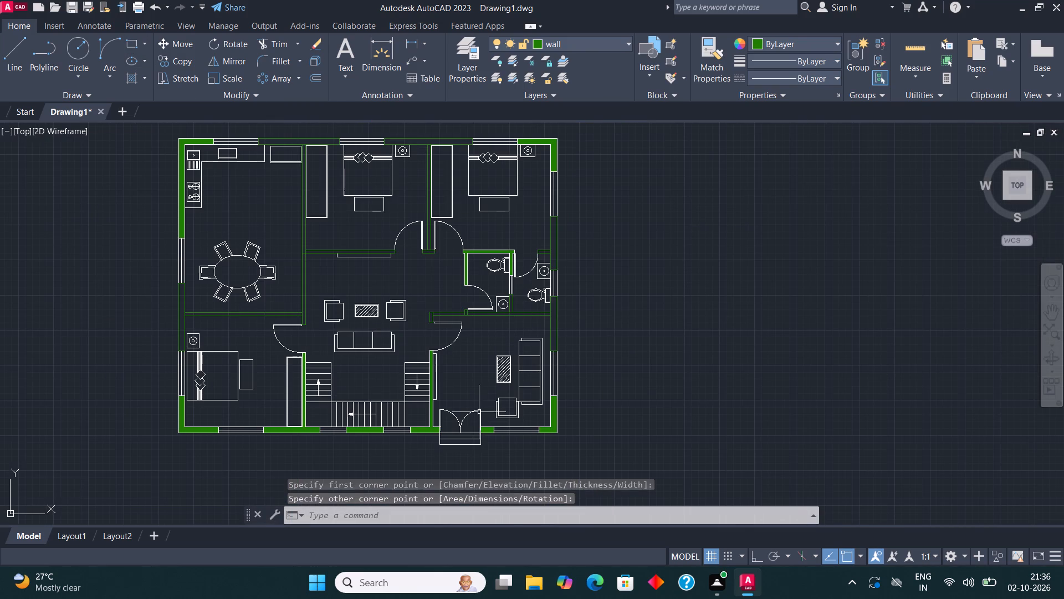
pyautogui.moveTo(406, 451); pyautogui.dragTo(484, 474, button='middle')
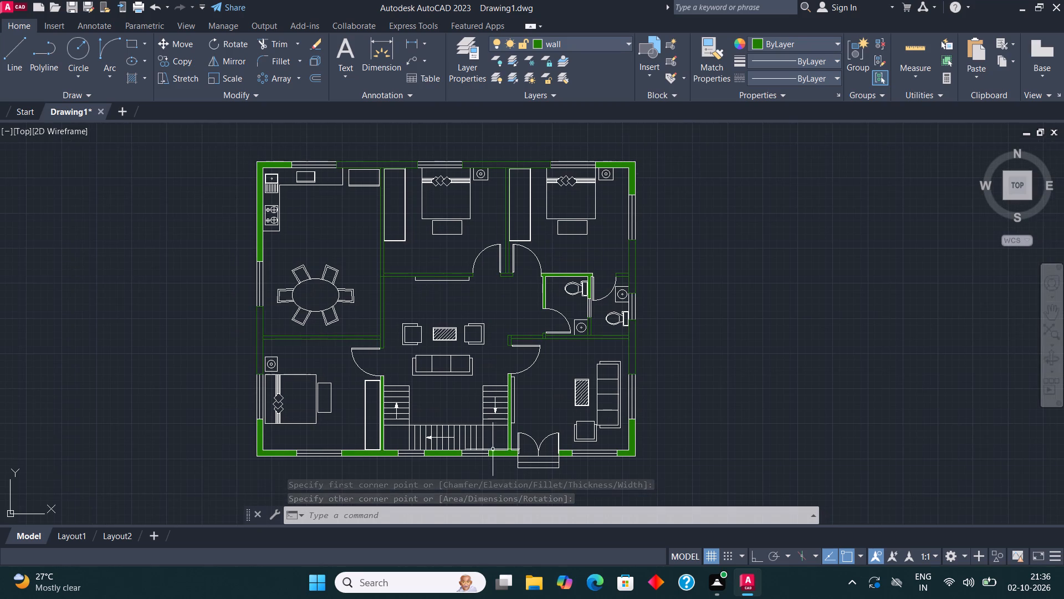
pyautogui.moveTo(439, 176); pyautogui.dragTo(464, 201, button='middle')
pyautogui.scroll(2, 426, 178)
pyautogui.press('h')
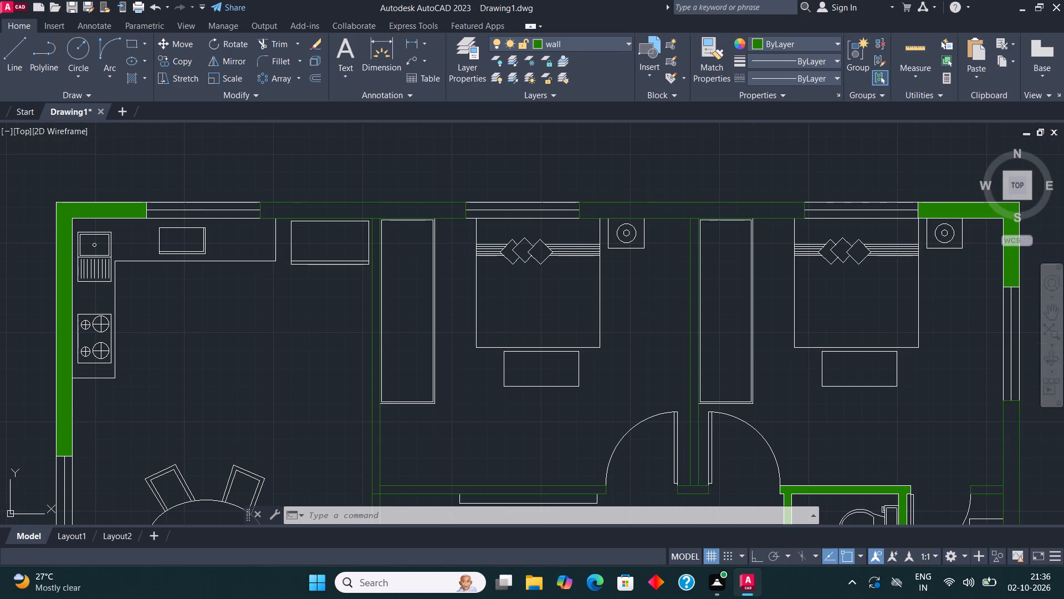
pyautogui.press('Return')
pyautogui.click(352, 211)
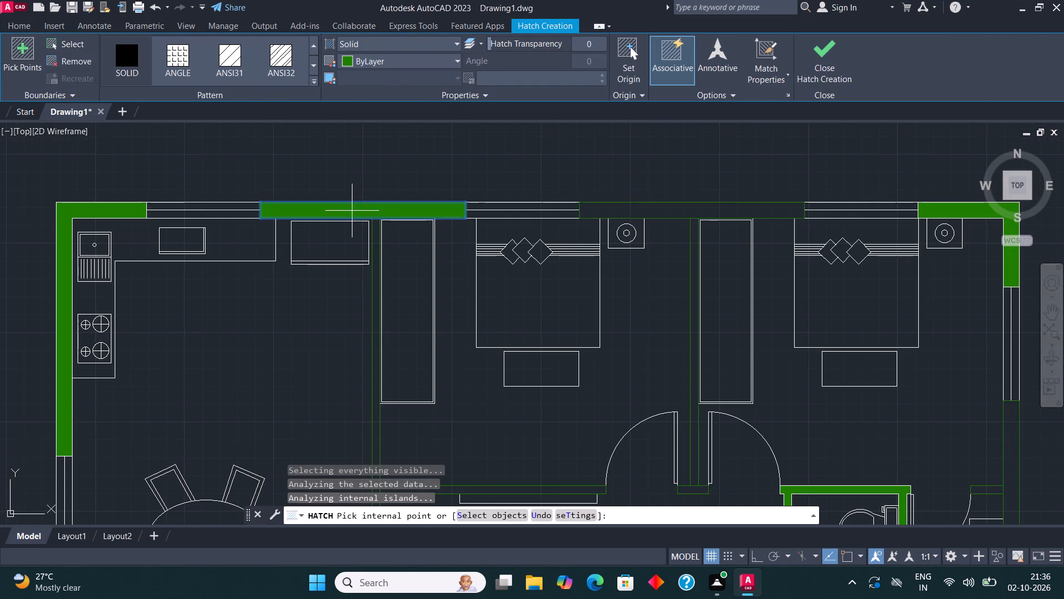
pyautogui.click(608, 211)
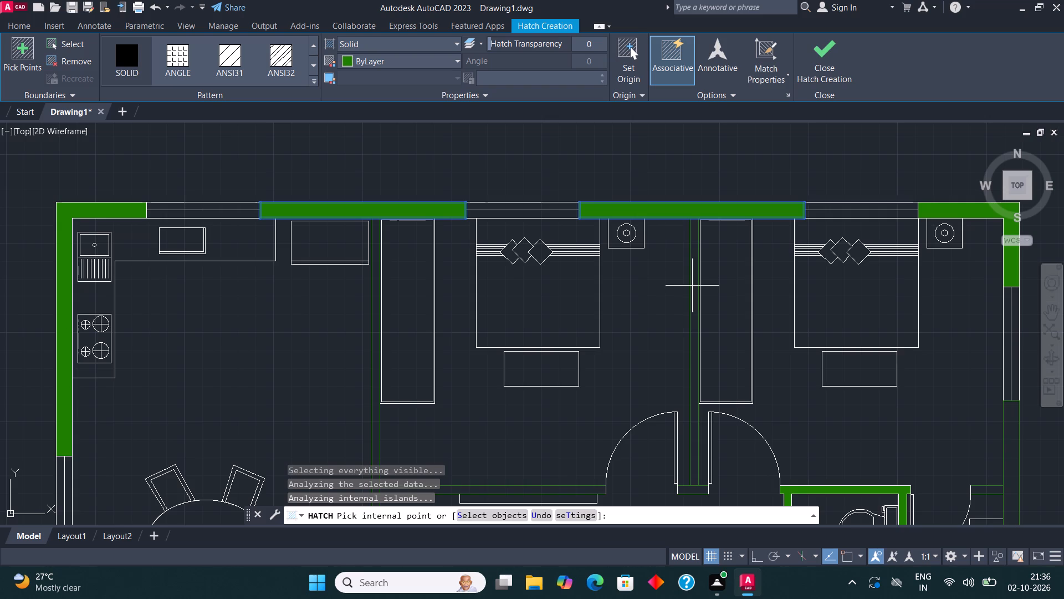
pyautogui.click(694, 286)
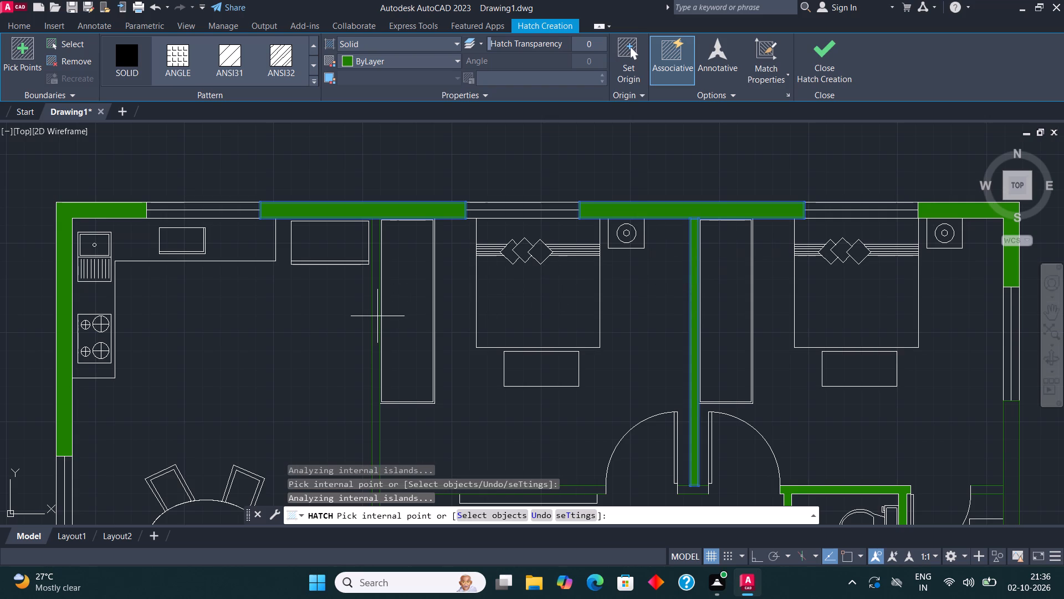
pyautogui.click(377, 316)
# Add the dining-side outer wall between windows, the dining room's lower and living-side partitions, and the middle bedroom's lower wall to the hatch.
pyautogui.scroll(-3, 473, 154)
pyautogui.scroll(3, 407, 273)
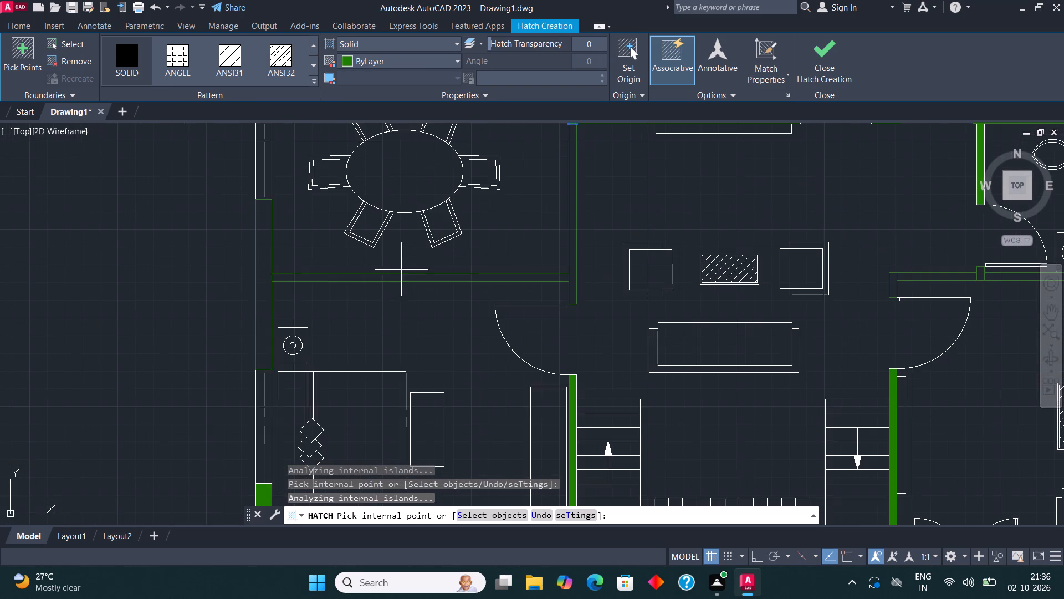
pyautogui.click(265, 277)
pyautogui.scroll(2, 330, 277)
pyautogui.click(330, 277)
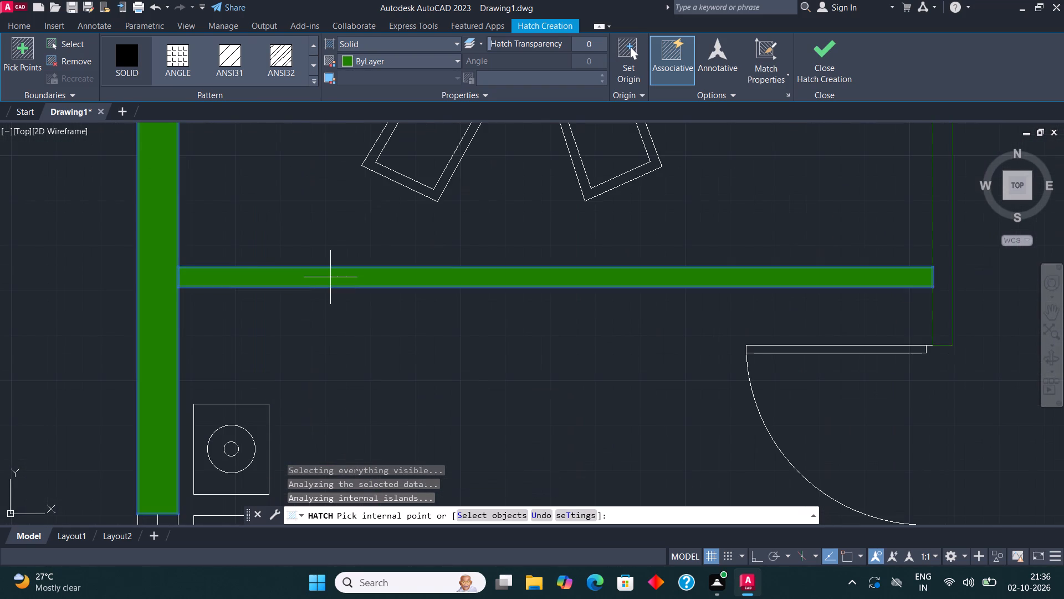
pyautogui.scroll(-3, 330, 277)
pyautogui.scroll(2, 495, 255)
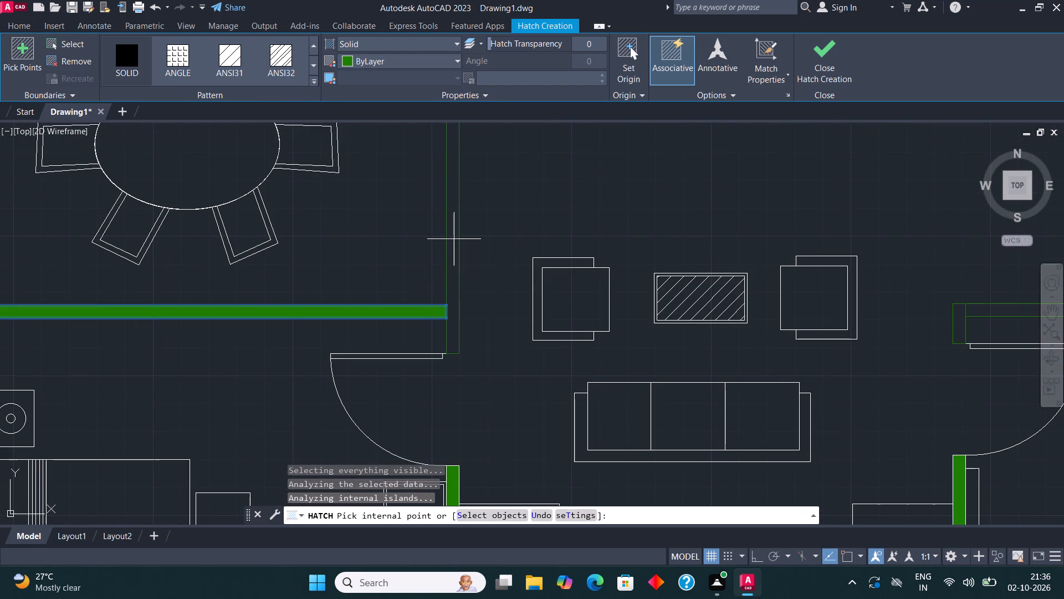
pyautogui.click(454, 239)
pyautogui.scroll(-3, 452, 265)
pyautogui.scroll(4, 472, 224)
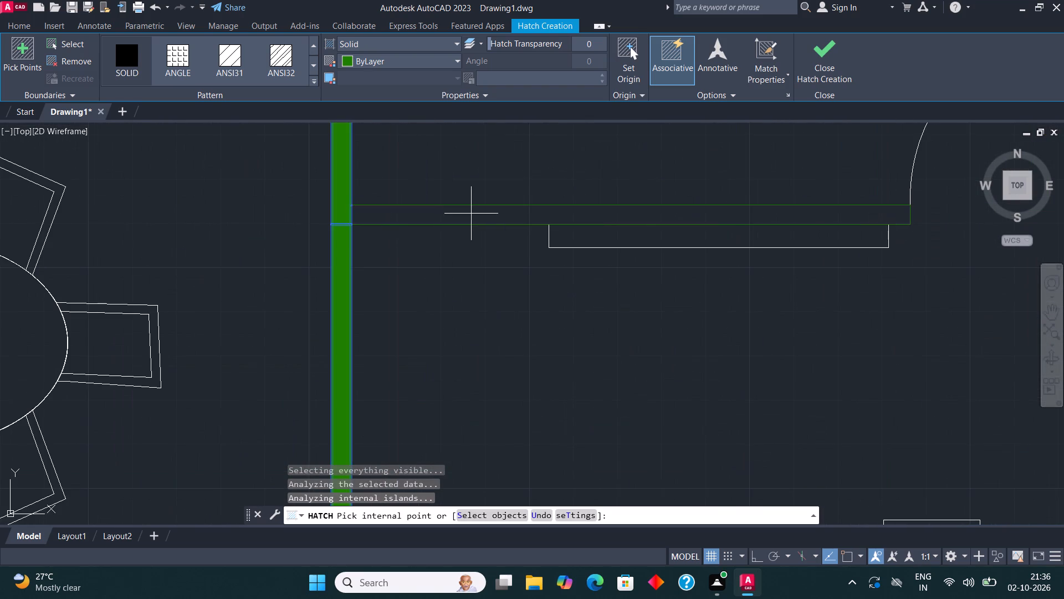
pyautogui.click(471, 214)
# Fill the inner bathroom's door jamb, the L-shaped wall beside it and the remaining lower bathroom wall with the solid hatch.
pyautogui.scroll(-4, 428, 265)
pyautogui.scroll(3, 591, 324)
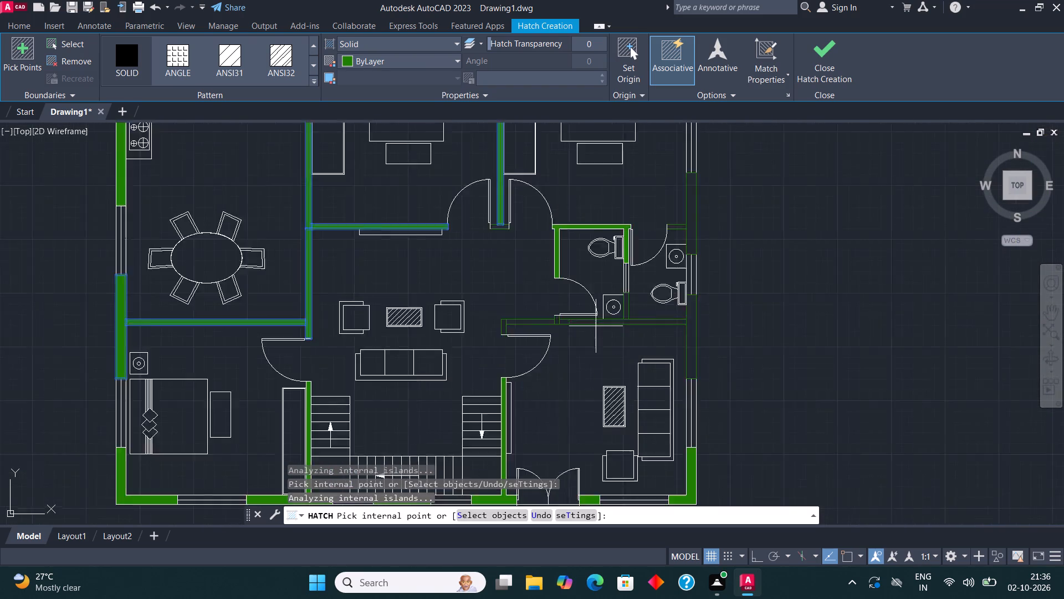
pyautogui.scroll(1, 590, 324)
pyautogui.scroll(2, 510, 315)
pyautogui.click(492, 314)
pyautogui.click(417, 317)
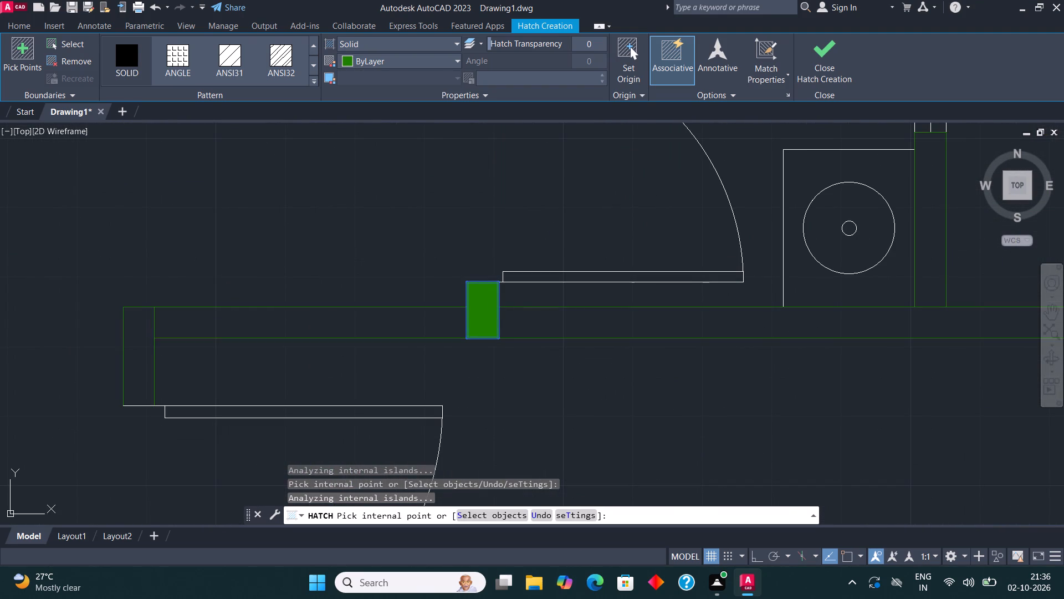
pyautogui.click(137, 332)
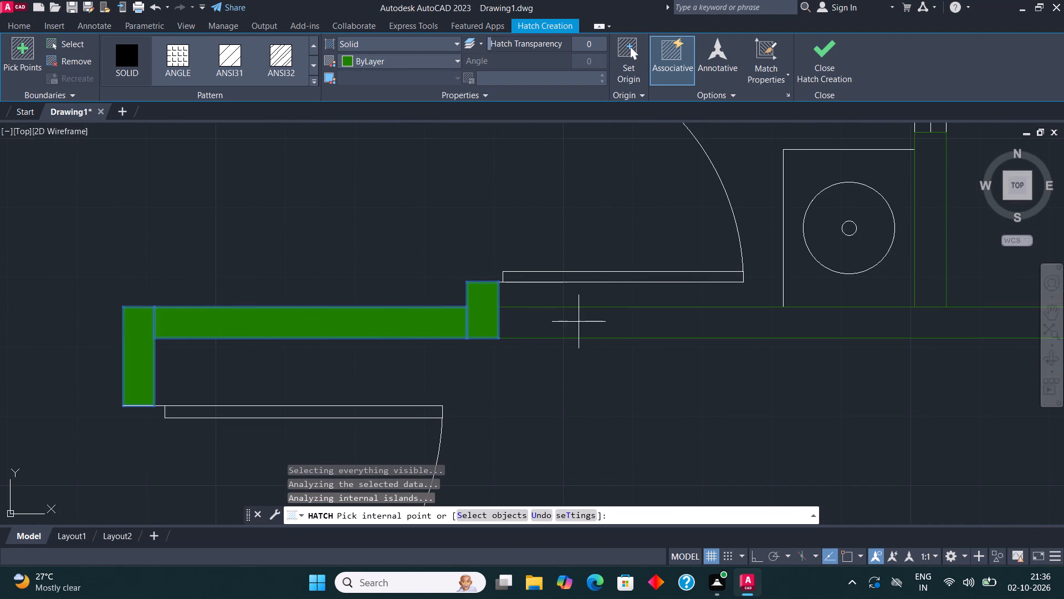
pyautogui.click(579, 322)
# Fill the lower wall between the bathrooms, the outer bathroom's upper wall stub and two bathroom-side outer-wall stretches, finishing the hatch.
pyautogui.scroll(-4, 434, 306)
pyautogui.scroll(3, 521, 289)
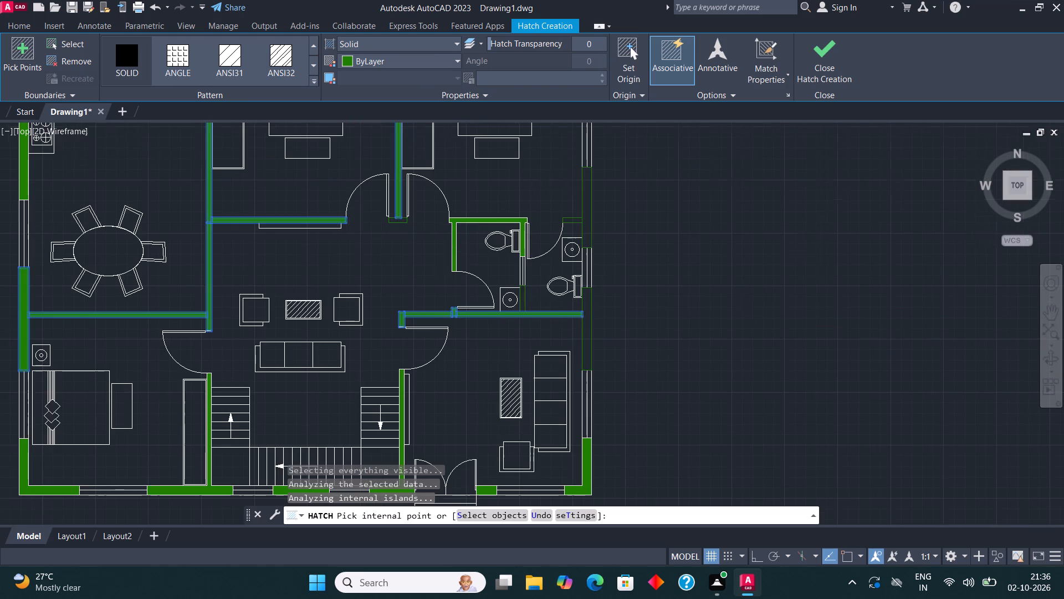
pyautogui.scroll(1, 521, 289)
pyautogui.click(519, 299)
pyautogui.scroll(-3, 531, 331)
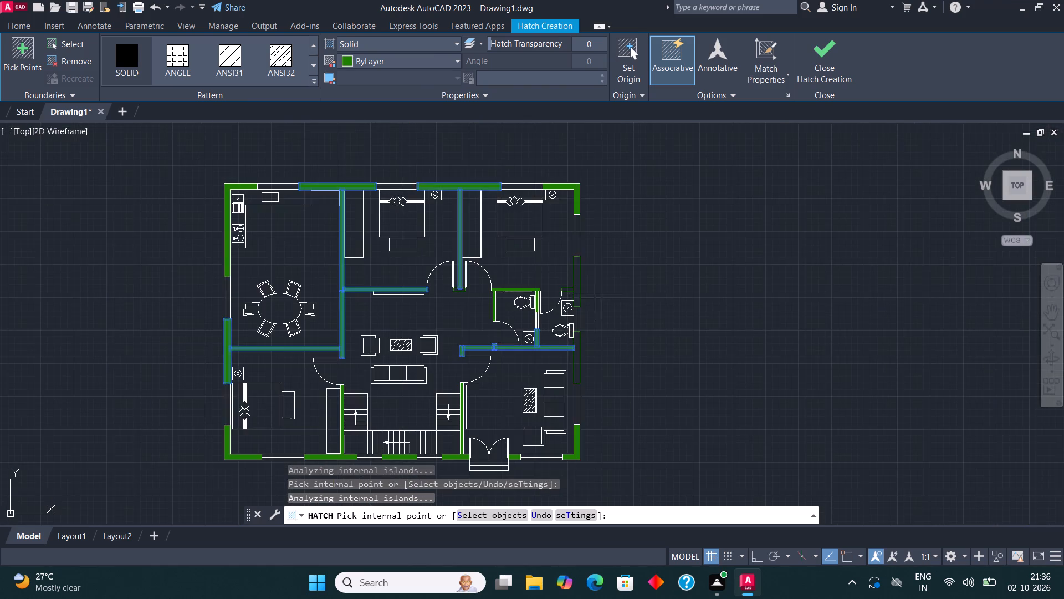
pyautogui.scroll(2, 577, 274)
pyautogui.click(569, 273)
pyautogui.scroll(3, 541, 306)
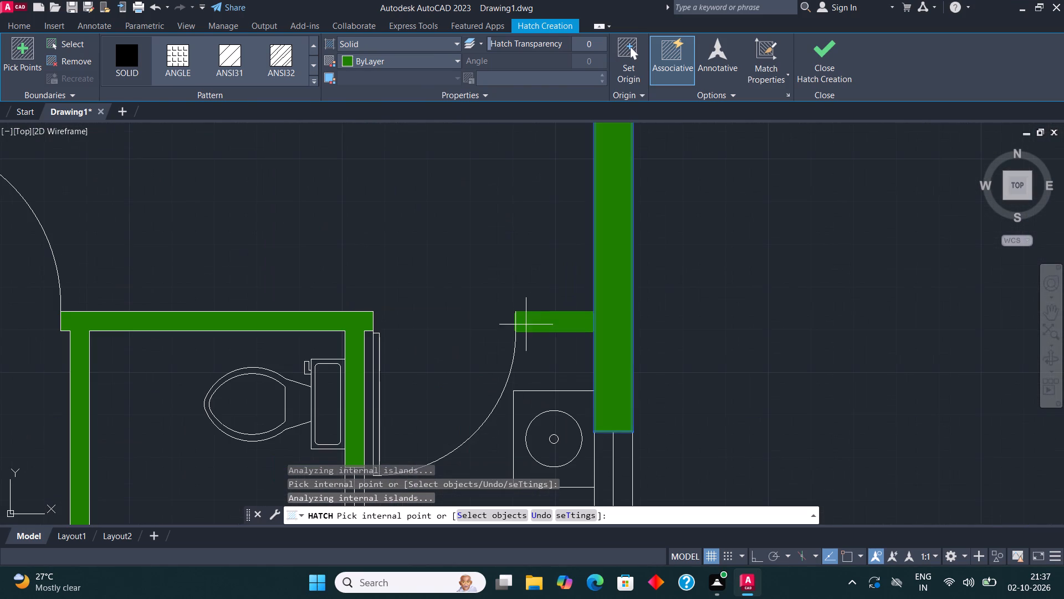
pyautogui.click(551, 320)
pyautogui.scroll(-5, 569, 213)
pyautogui.scroll(3, 590, 399)
pyautogui.click(596, 395)
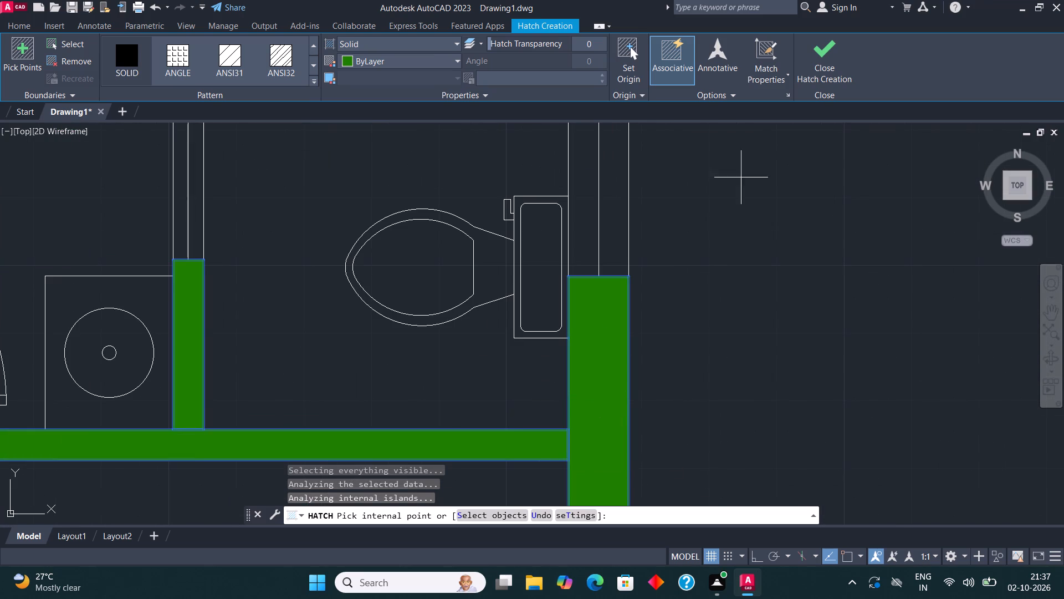
pyautogui.click(828, 53)
# Move the kitchen window in the upper outer wall to the window layer.
pyautogui.scroll(-3, 478, 213)
pyautogui.moveTo(465, 257); pyautogui.dragTo(609, 229, button='middle')
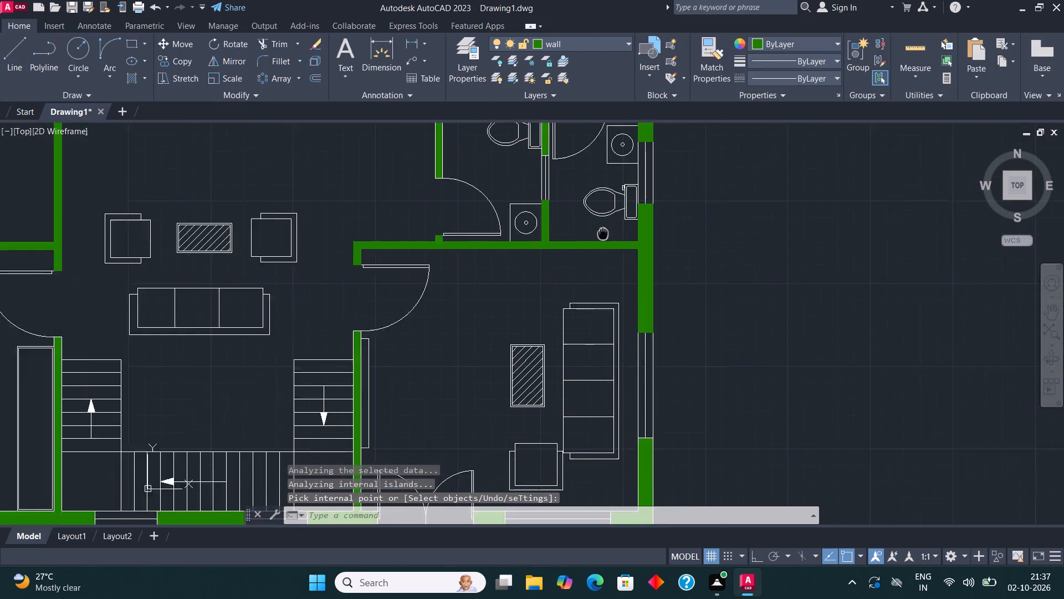
pyautogui.moveTo(609, 229); pyautogui.dragTo(631, 222, button='middle')
pyautogui.scroll(-1, 625, 223)
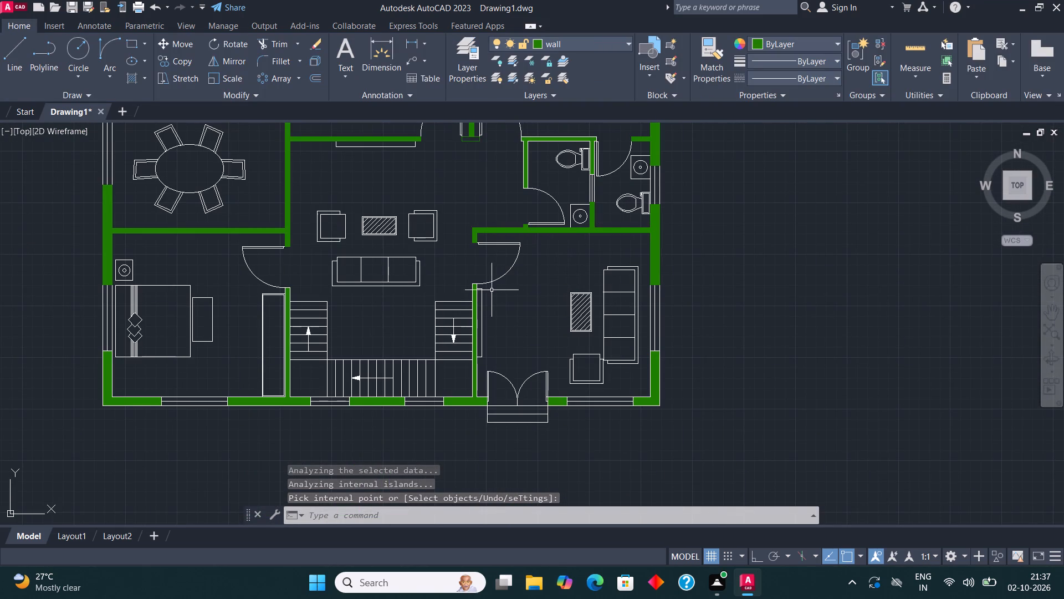
pyautogui.moveTo(451, 286); pyautogui.dragTo(468, 407, button='middle')
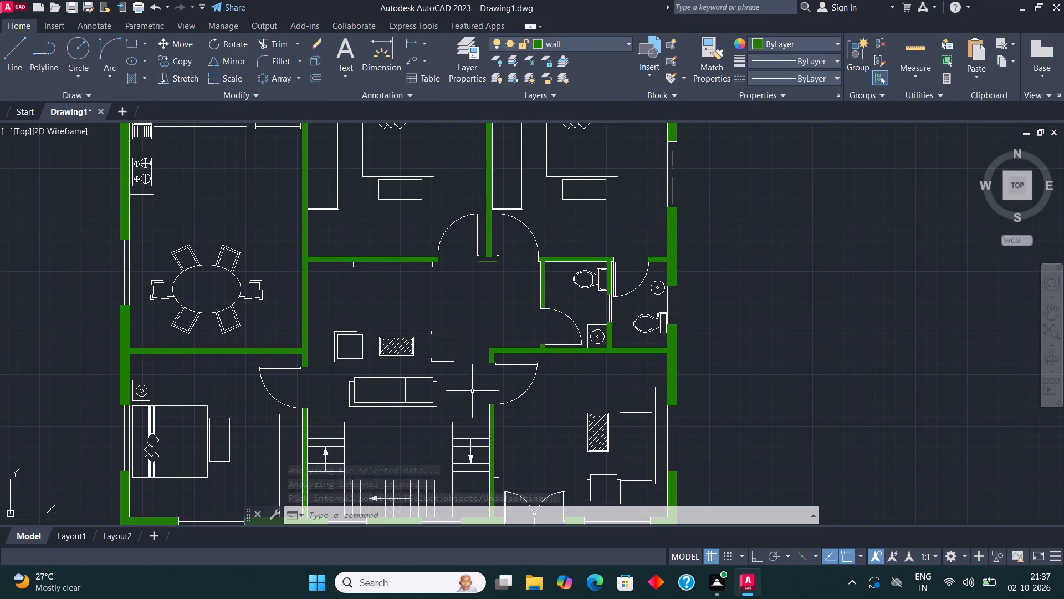
pyautogui.moveTo(496, 309); pyautogui.dragTo(513, 392, button='middle')
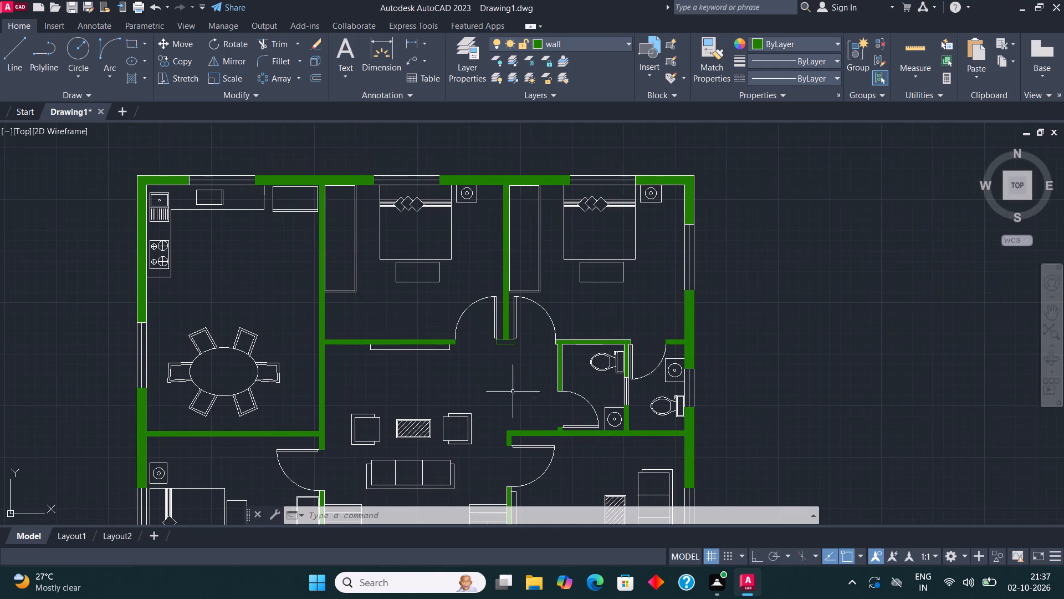
pyautogui.moveTo(331, 282); pyautogui.dragTo(483, 278, button='middle')
pyautogui.moveTo(393, 151); pyautogui.dragTo(419, 184, button='middle')
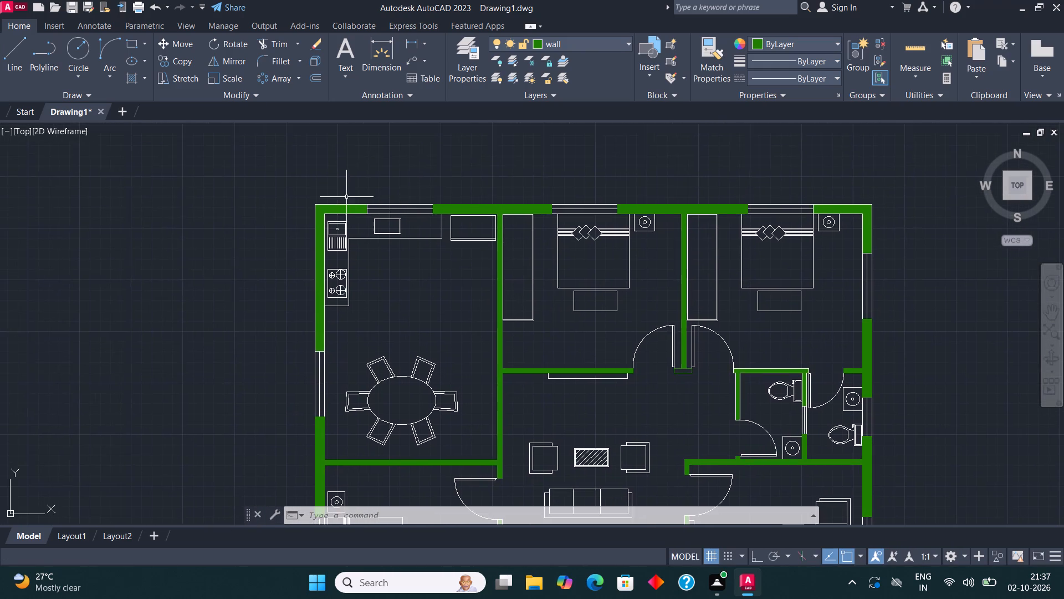
pyautogui.scroll(3, 352, 192)
pyautogui.click(375, 293)
pyautogui.click(667, 227)
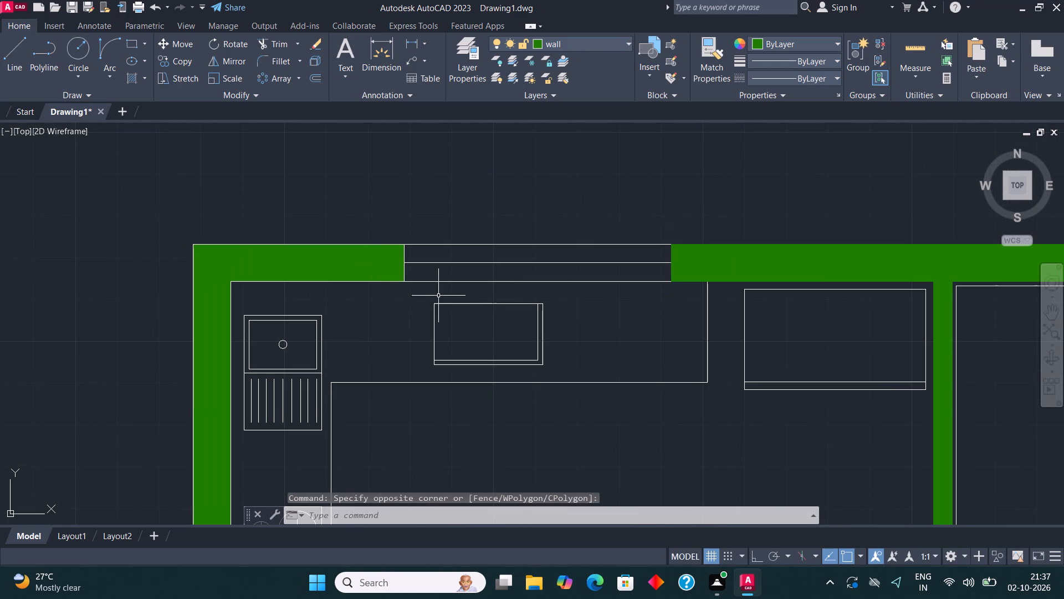
pyautogui.click(395, 299)
pyautogui.click(701, 228)
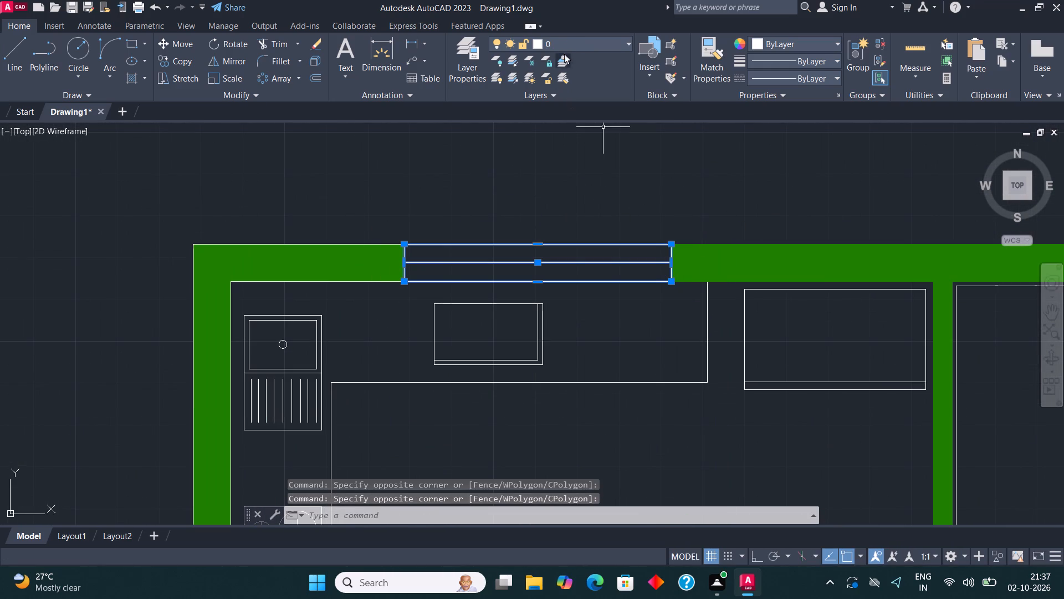
pyautogui.click(569, 38)
pyautogui.click(560, 144)
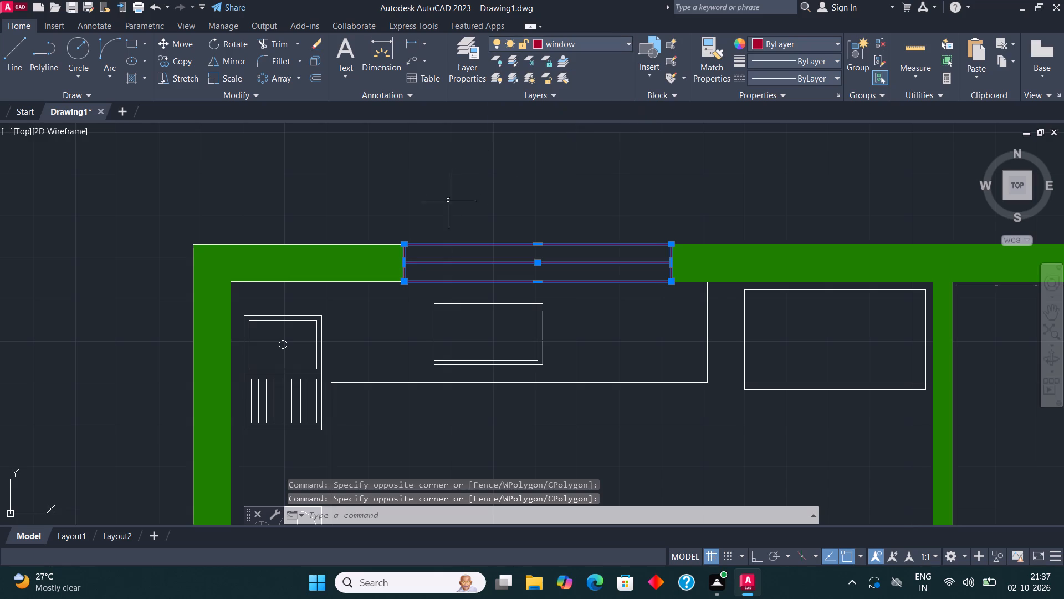
# Move the middle bedroom's window in the upper outer wall to the window layer.
pyautogui.scroll(-2, 362, 229)
pyautogui.press('Escape')
pyautogui.moveTo(658, 214); pyautogui.dragTo(626, 214, button='middle')
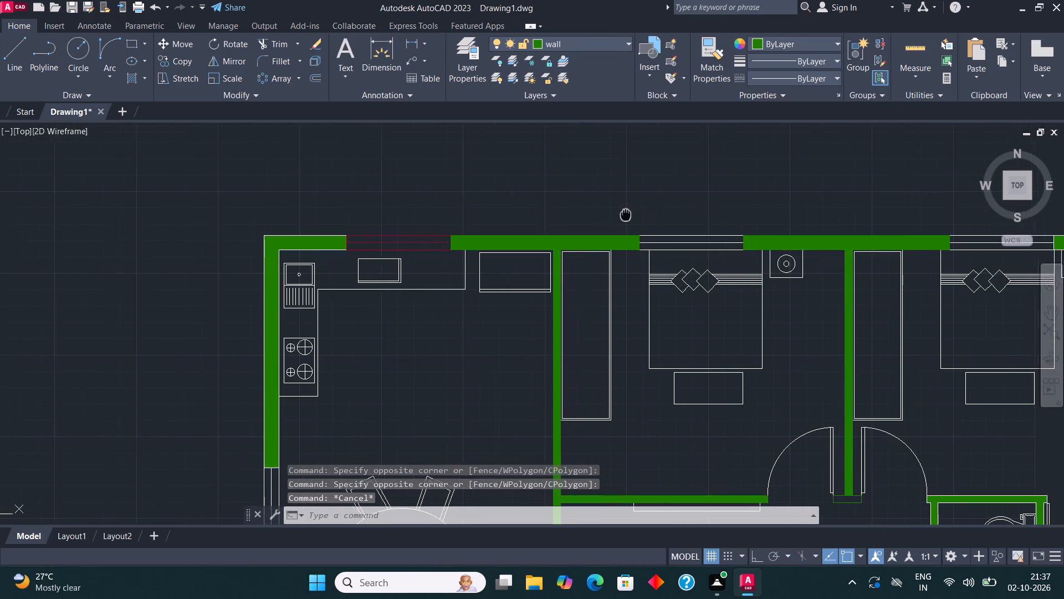
pyautogui.moveTo(626, 214); pyautogui.dragTo(610, 217, button='middle')
pyautogui.scroll(3, 669, 259)
pyautogui.click(461, 259)
pyautogui.scroll(-2, 463, 244)
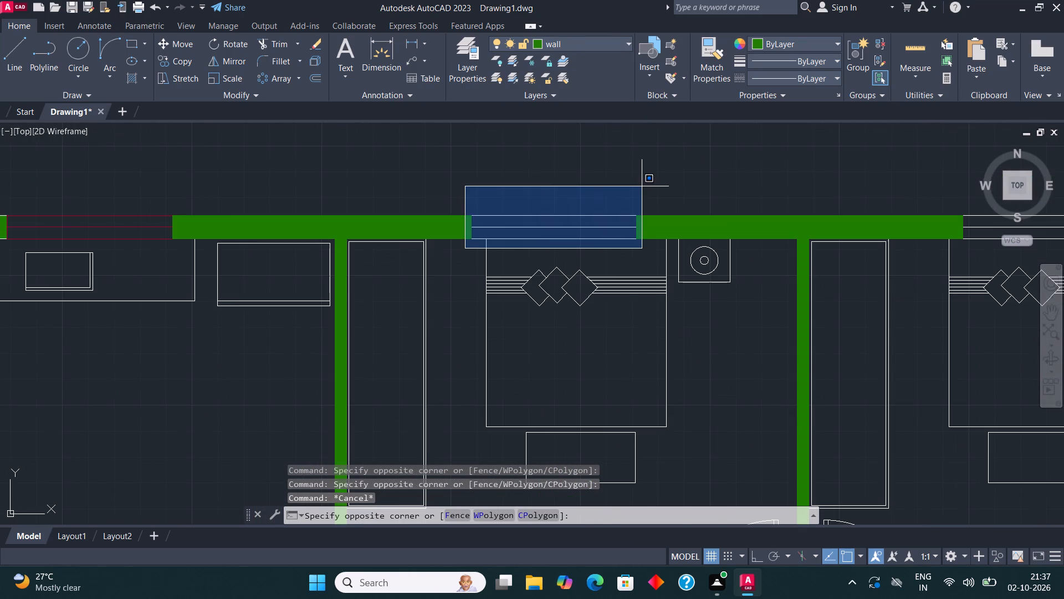
pyautogui.click(642, 190)
pyautogui.click(578, 44)
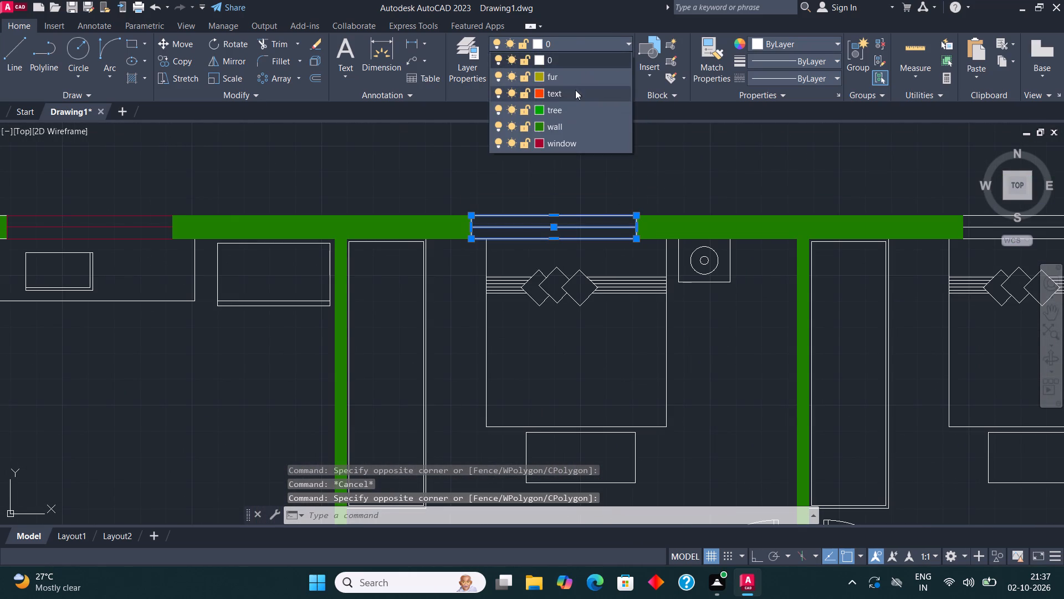
pyautogui.click(584, 148)
pyautogui.press('Escape')
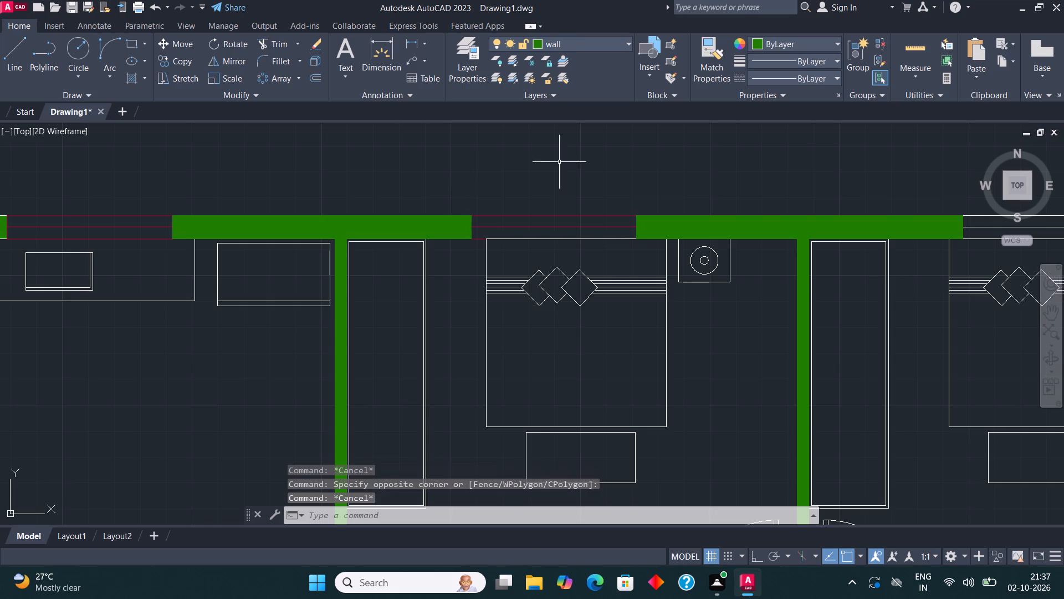
# Move the corner bedroom's window in the upper outer wall to the window layer.
pyautogui.moveTo(770, 188); pyautogui.dragTo(511, 212, button='middle')
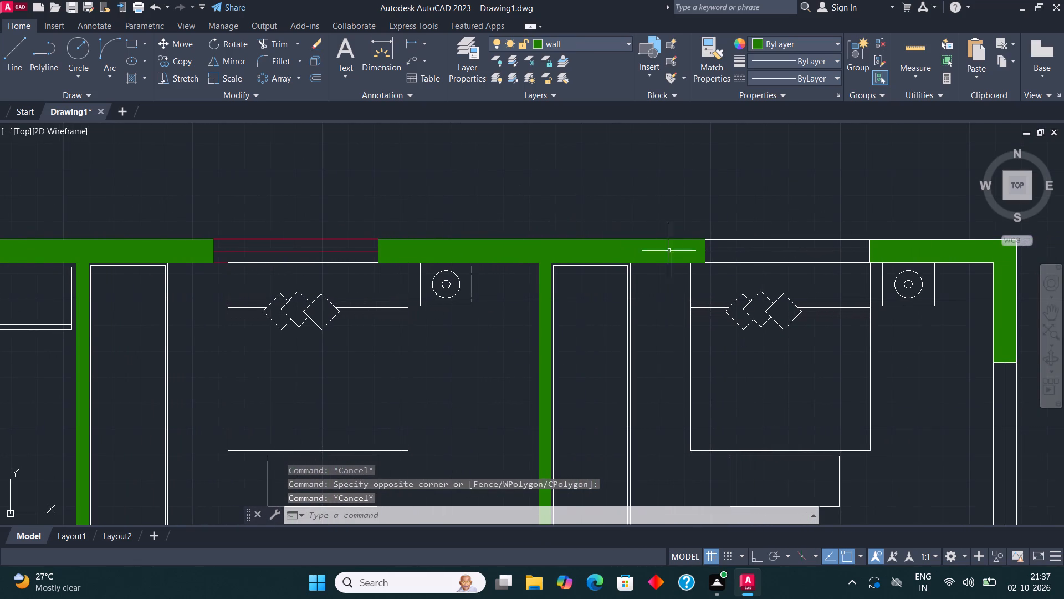
pyautogui.moveTo(714, 258); pyautogui.dragTo(637, 262, button='middle')
pyautogui.click(623, 273)
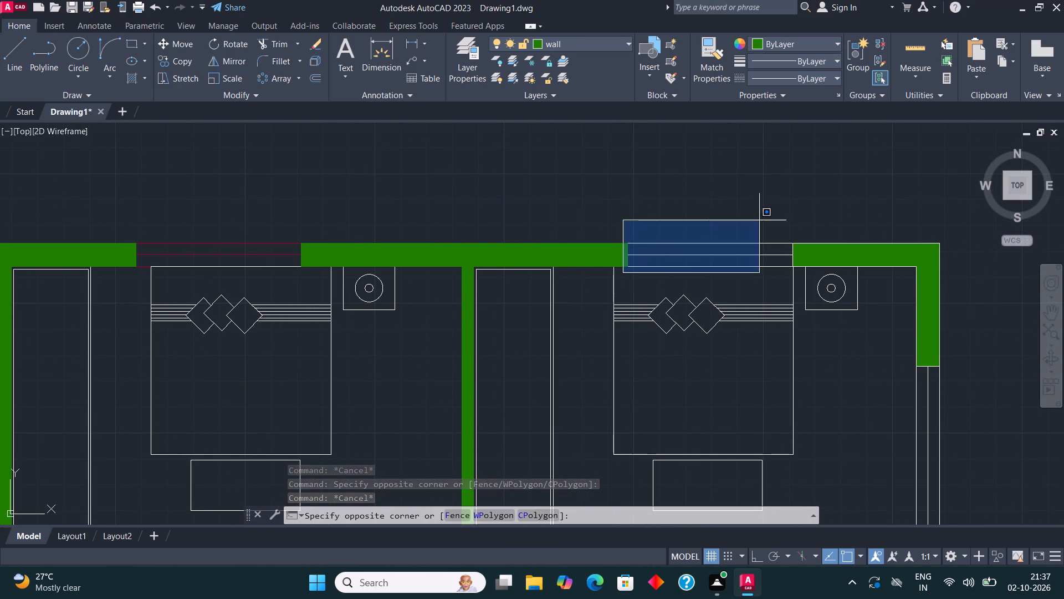
pyautogui.click(796, 221)
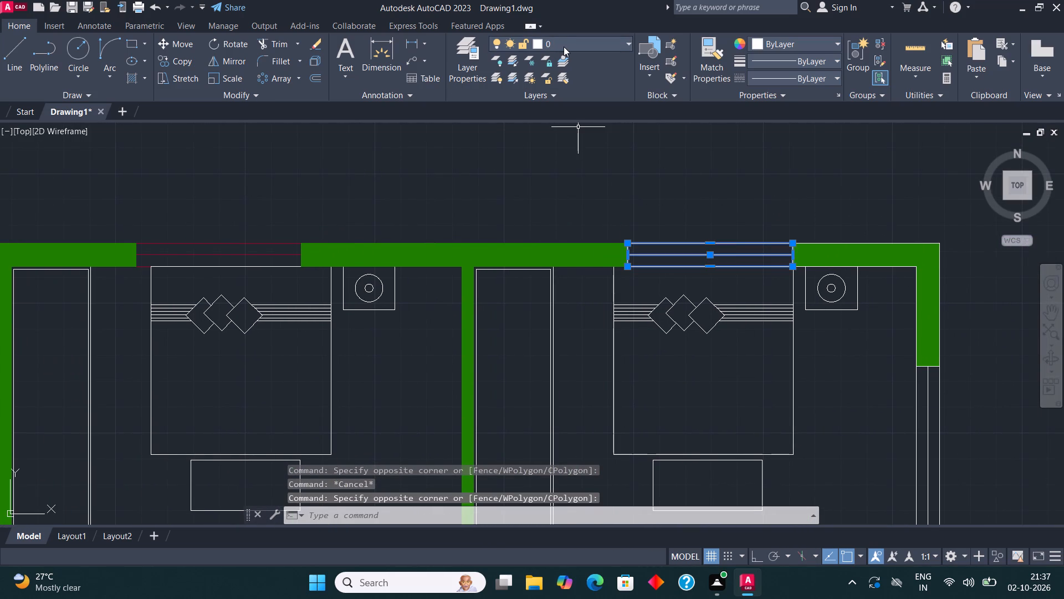
pyautogui.click(565, 49)
pyautogui.click(567, 143)
pyautogui.scroll(-1, 556, 155)
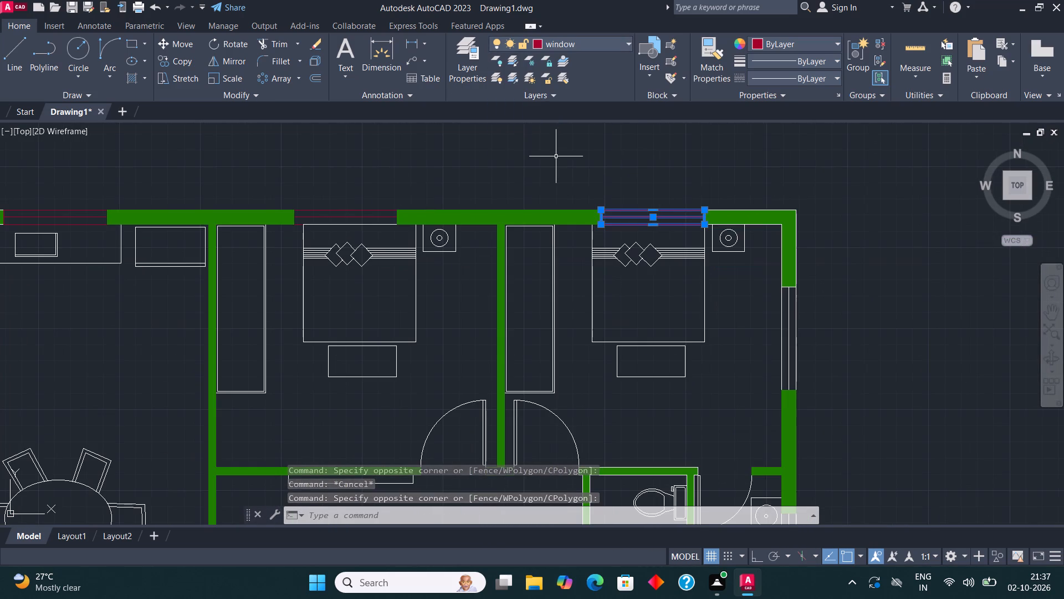
pyautogui.press('Escape')
# Move the upper corner bedroom's other window, in the plan's right outer wall, to the window layer.
pyautogui.moveTo(672, 214); pyautogui.dragTo(603, 185, button='middle')
pyautogui.scroll(1, 719, 331)
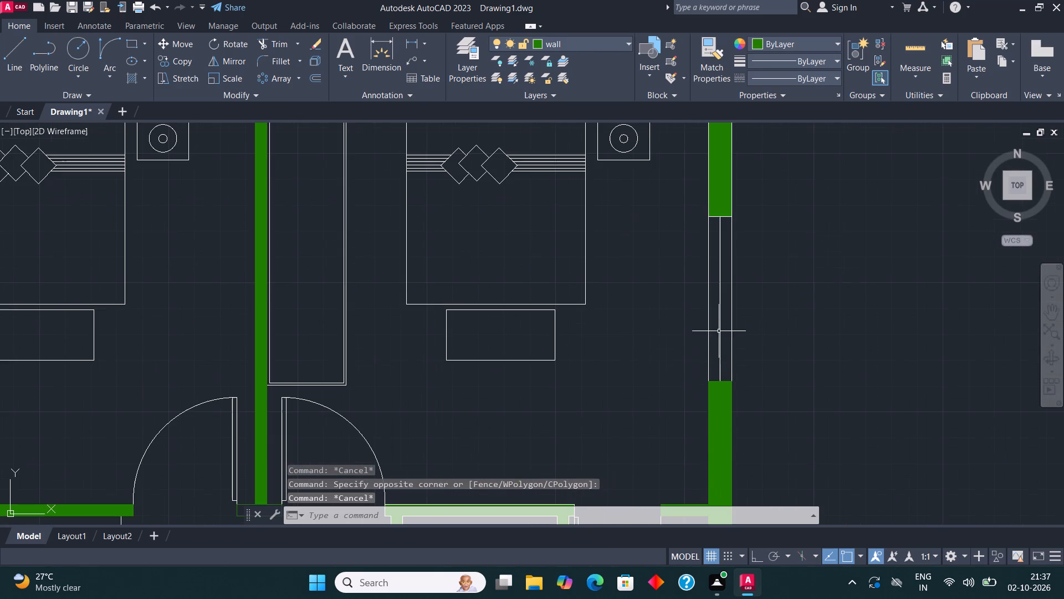
pyautogui.click(694, 390)
pyautogui.click(739, 209)
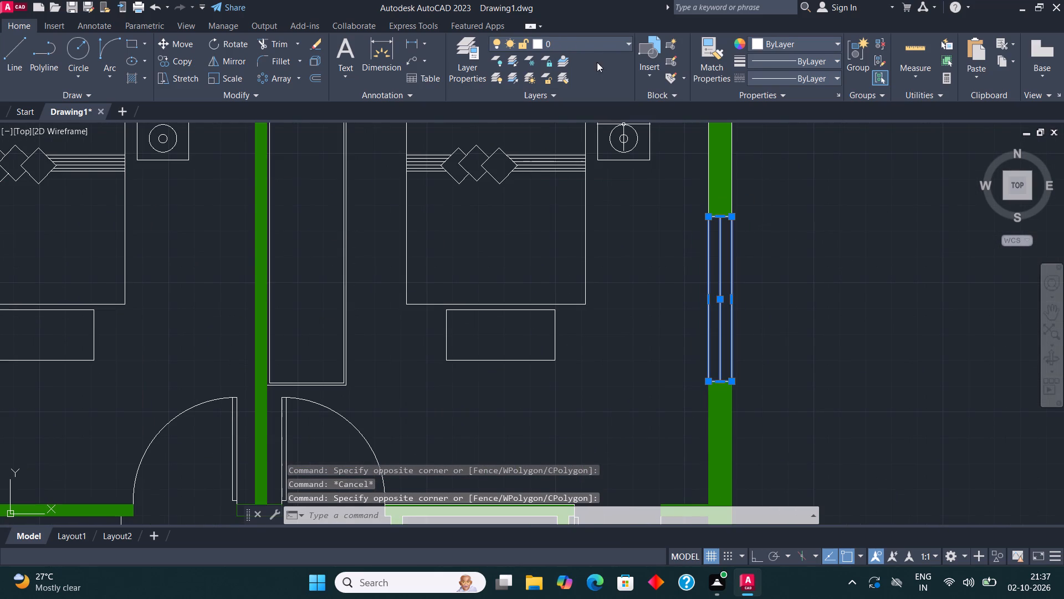
pyautogui.click(586, 42)
pyautogui.click(585, 143)
pyautogui.scroll(-1, 539, 166)
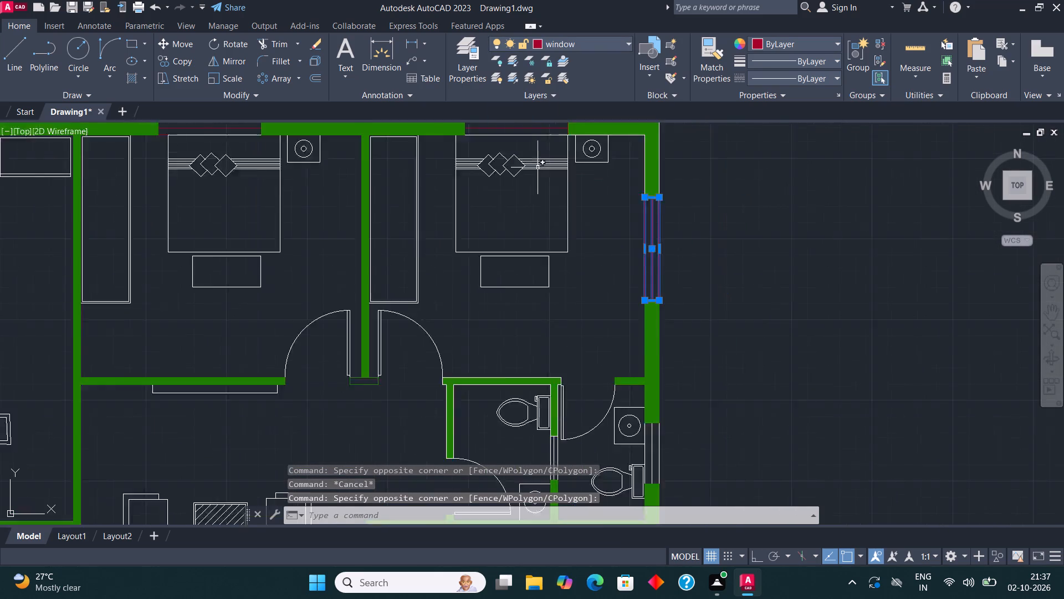
pyautogui.scroll(-1, 538, 167)
pyautogui.press('Escape')
# Move the outer bathroom's window in the plan's right outer wall to the window layer.
pyautogui.scroll(3, 625, 356)
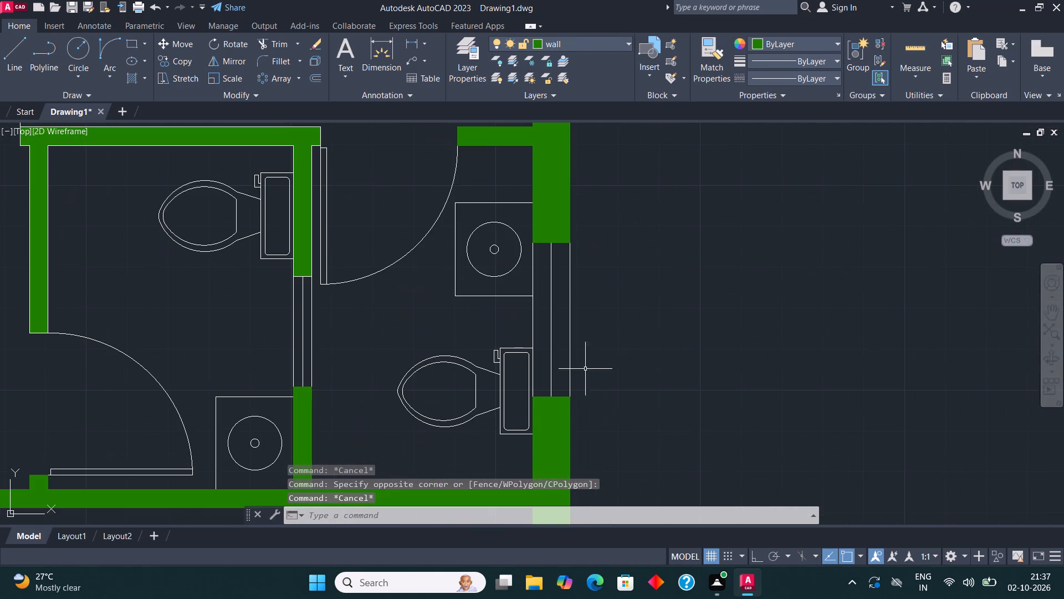
pyautogui.click(524, 403)
pyautogui.click(579, 235)
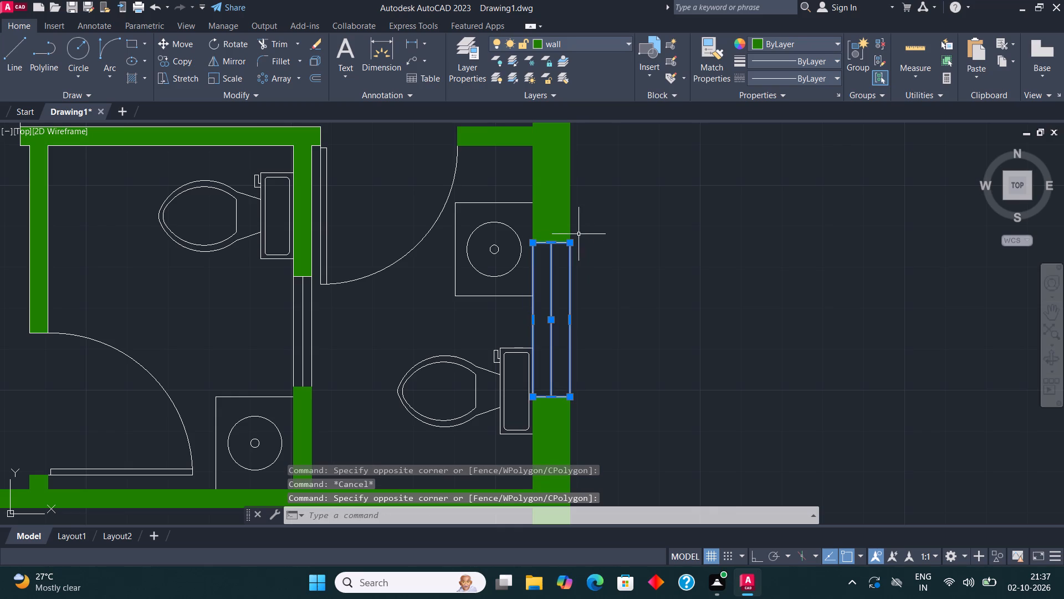
pyautogui.click(586, 35)
pyautogui.click(589, 39)
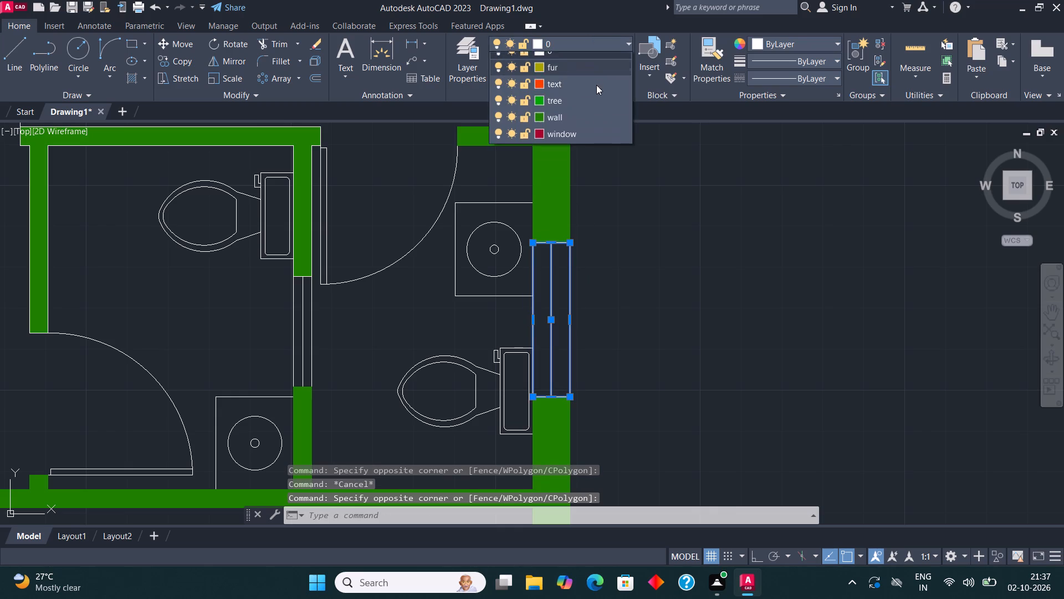
pyautogui.click(596, 140)
# Move the window beside the long sofa in the entrance-side sitting room's right outer wall to the window layer.
pyautogui.scroll(-3, 591, 121)
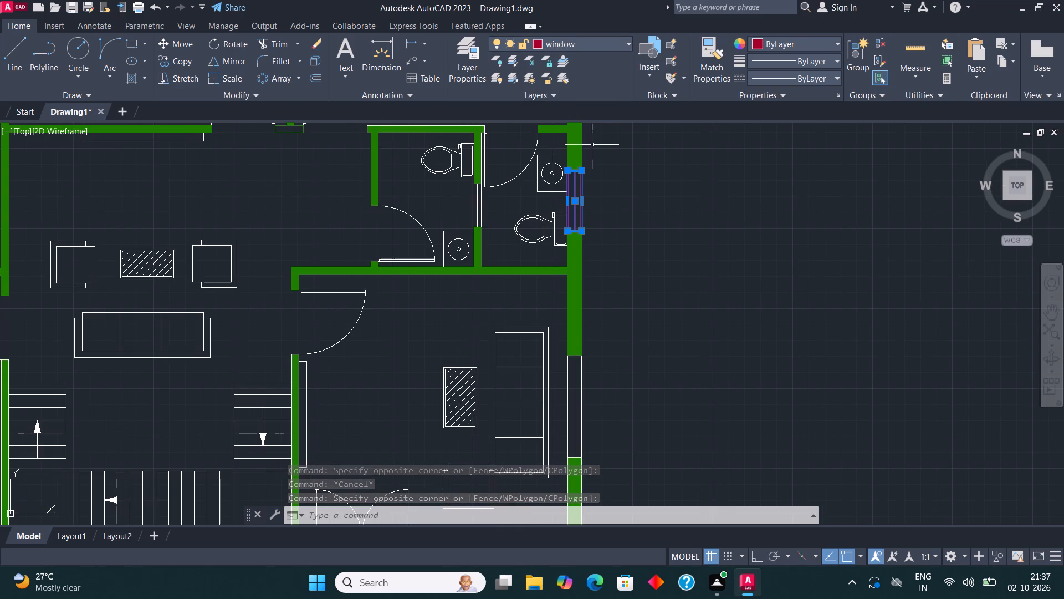
pyautogui.scroll(-1, 594, 265)
pyautogui.scroll(2, 588, 380)
pyautogui.click(548, 407)
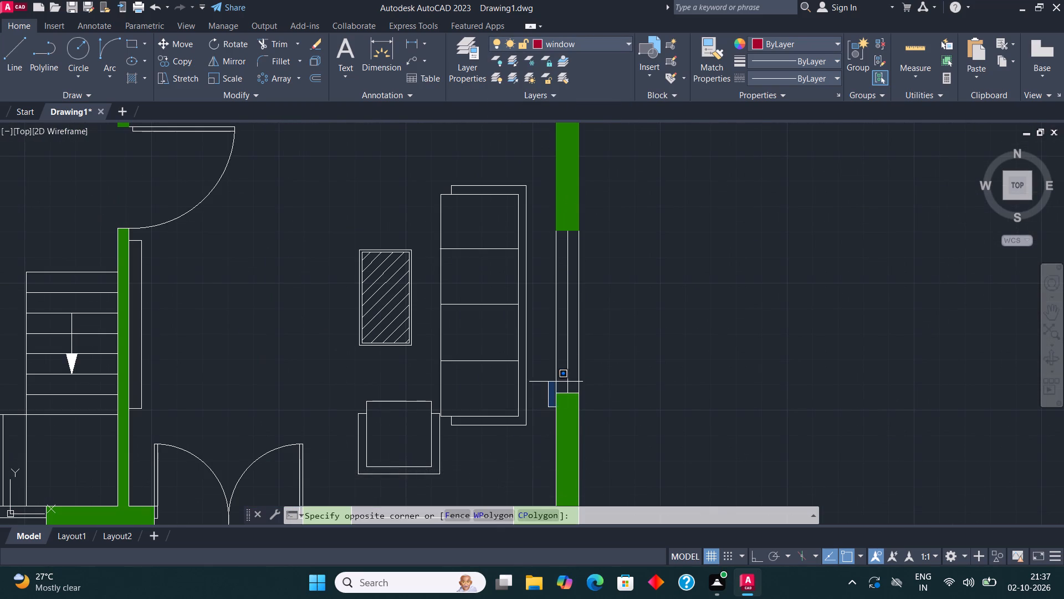
pyautogui.click(597, 215)
pyautogui.click(589, 44)
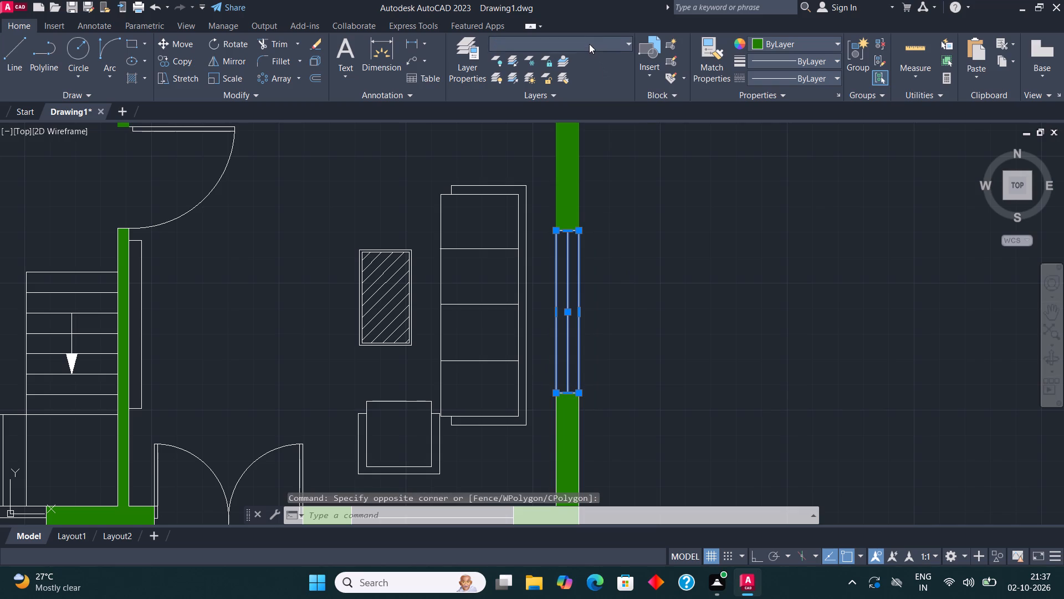
pyautogui.click(569, 143)
# Move all lines of the sitting room window beside the double entrance door to the window layer.
pyautogui.scroll(-2, 621, 151)
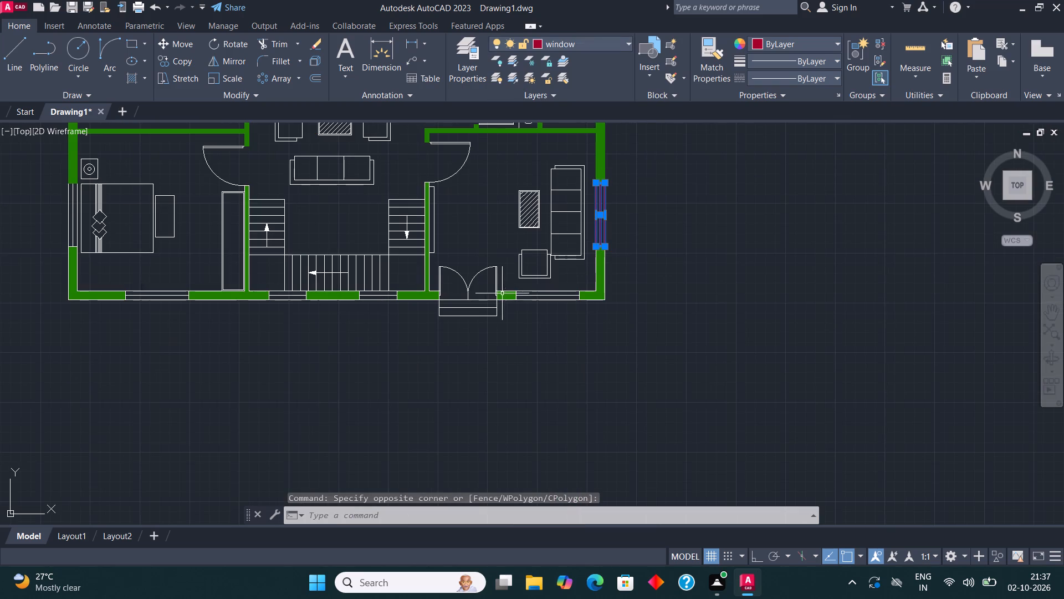
pyautogui.scroll(2, 503, 293)
pyautogui.click(511, 321)
pyautogui.click(709, 290)
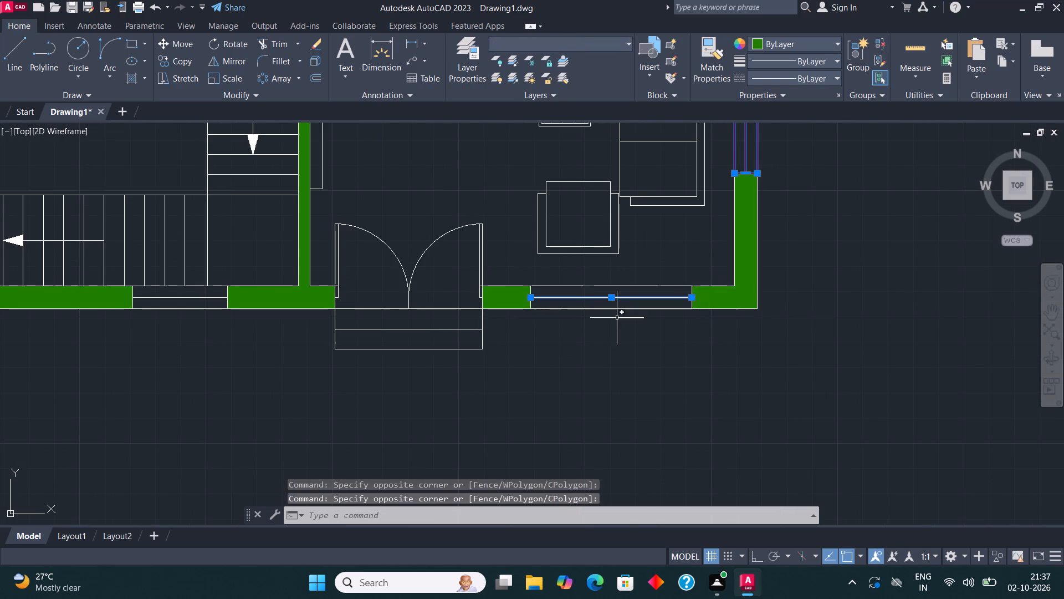
pyautogui.click(519, 323)
pyautogui.click(698, 277)
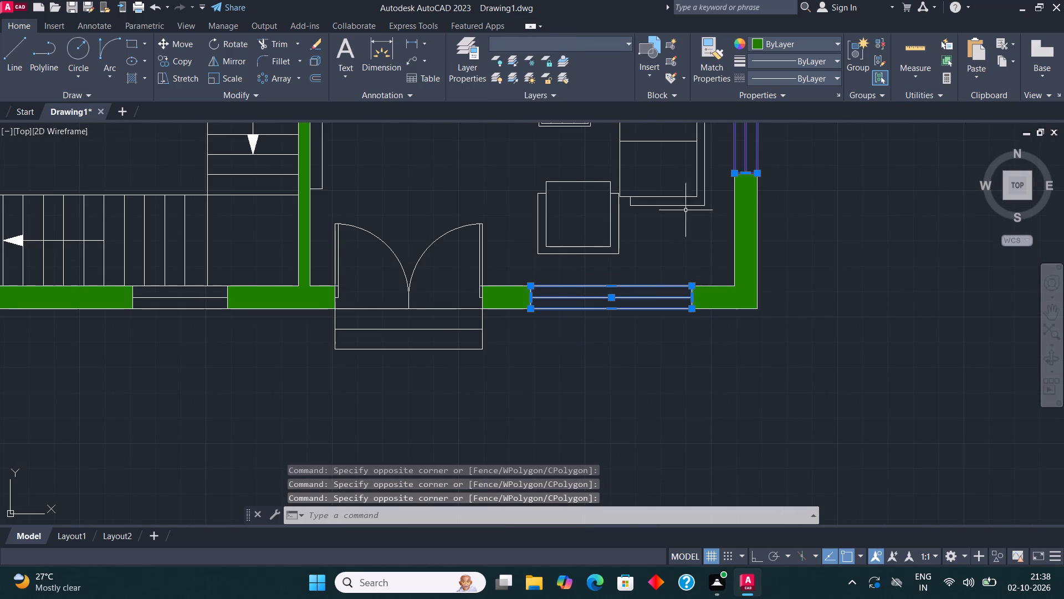
pyautogui.click(590, 42)
pyautogui.click(587, 144)
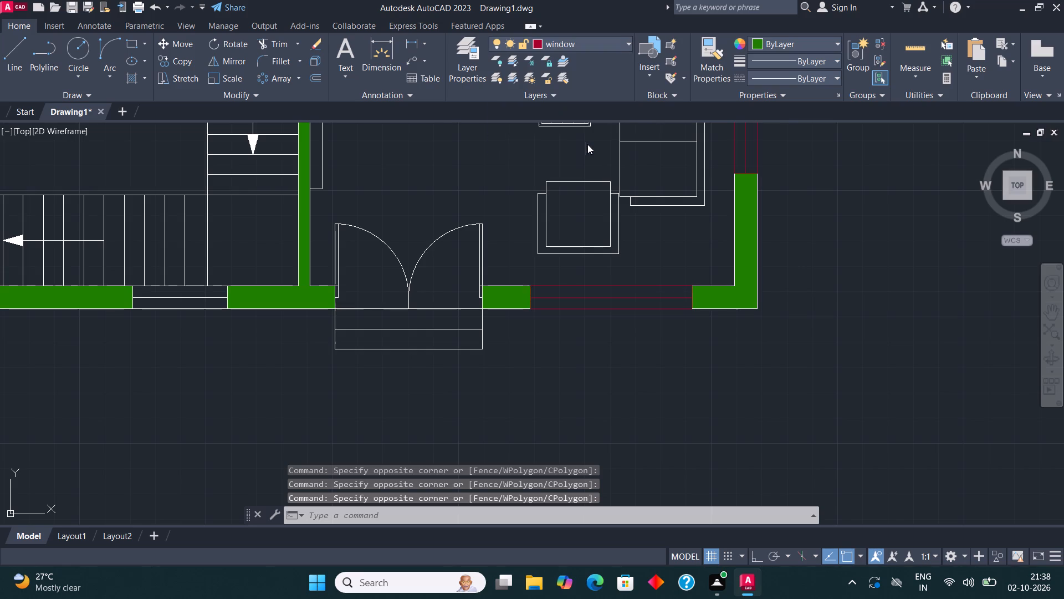
# Move both staircase windows in the lower outer wall to the window layer.
pyautogui.moveTo(449, 216); pyautogui.dragTo(754, 226, button='middle')
pyautogui.scroll(1, 373, 341)
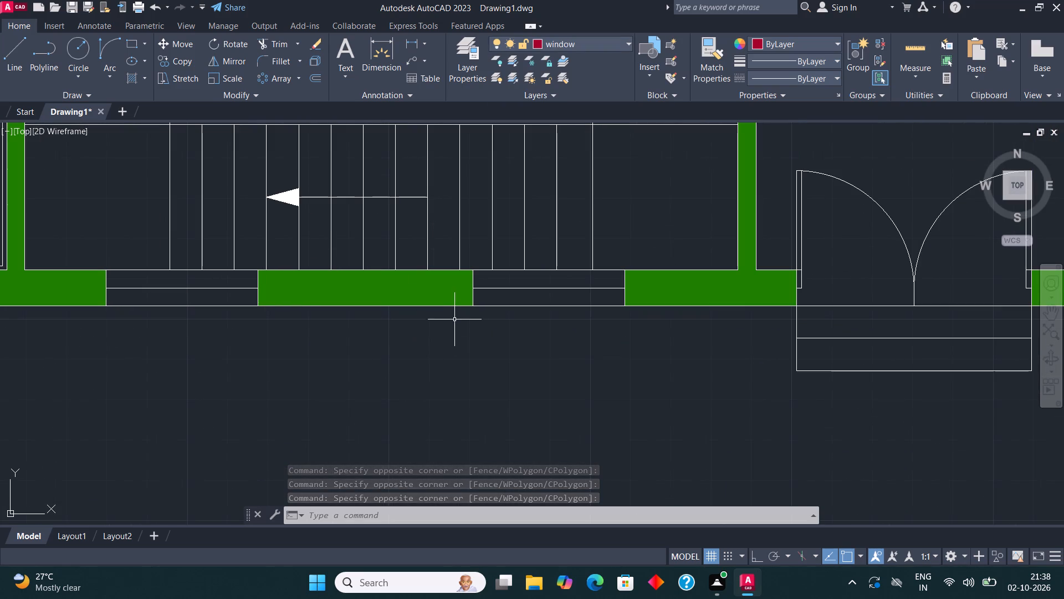
pyautogui.click(459, 319)
pyautogui.click(637, 265)
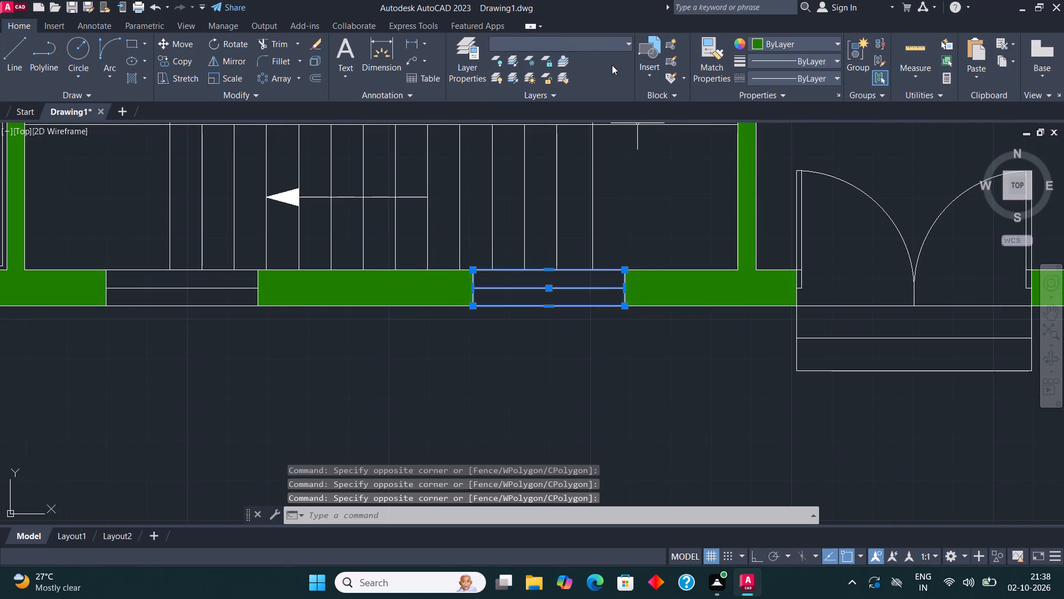
pyautogui.click(604, 38)
pyautogui.click(600, 145)
pyautogui.scroll(-2, 638, 275)
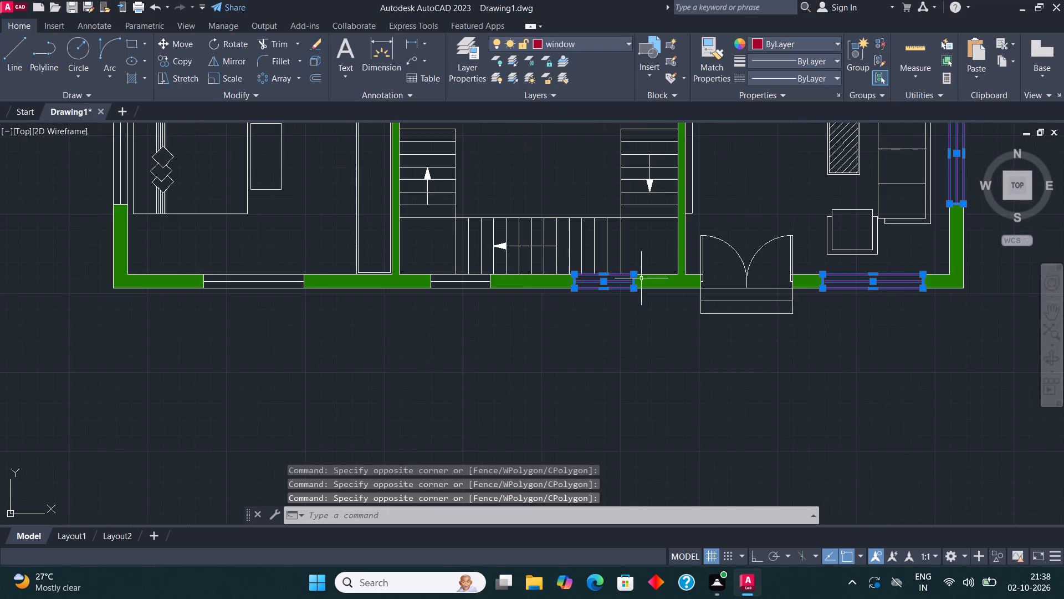
pyautogui.scroll(3, 469, 278)
pyautogui.click(267, 334)
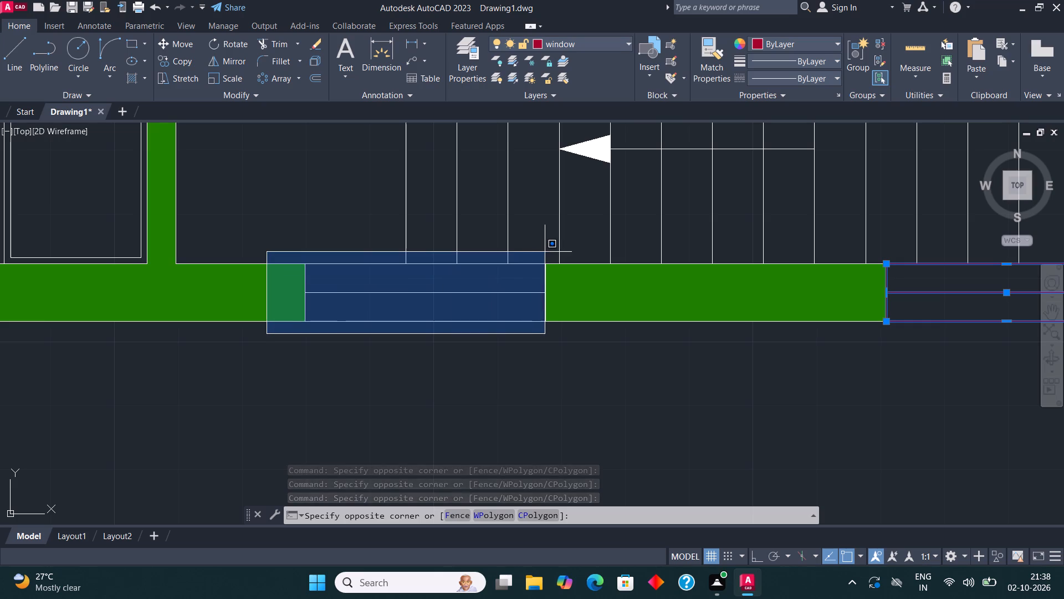
pyautogui.click(559, 254)
pyautogui.click(575, 43)
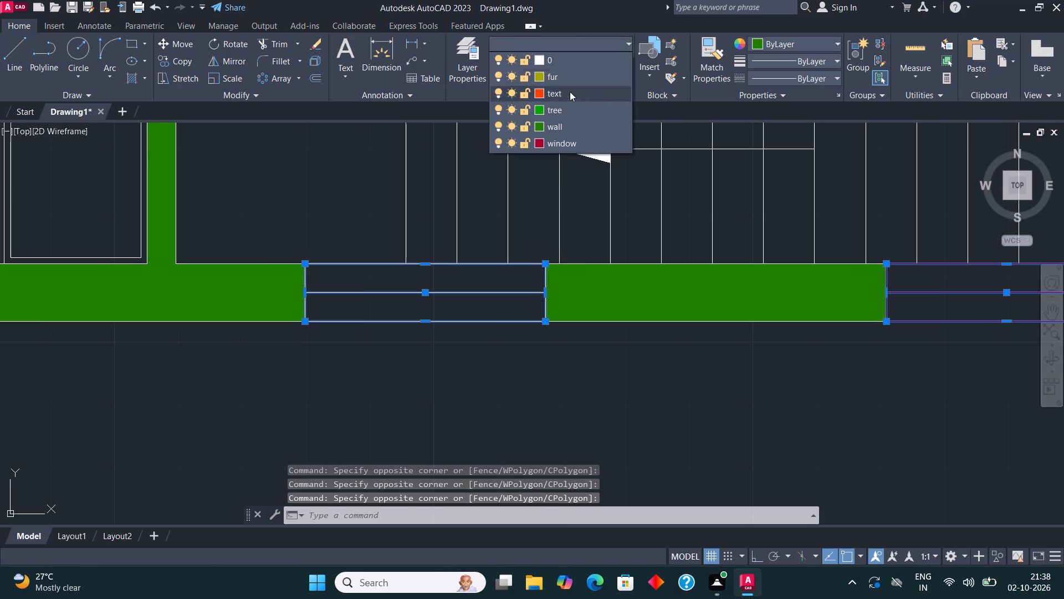
pyautogui.click(573, 140)
# Move the lower bedroom's window in the lower outer wall to the window layer.
pyautogui.scroll(-2, 628, 232)
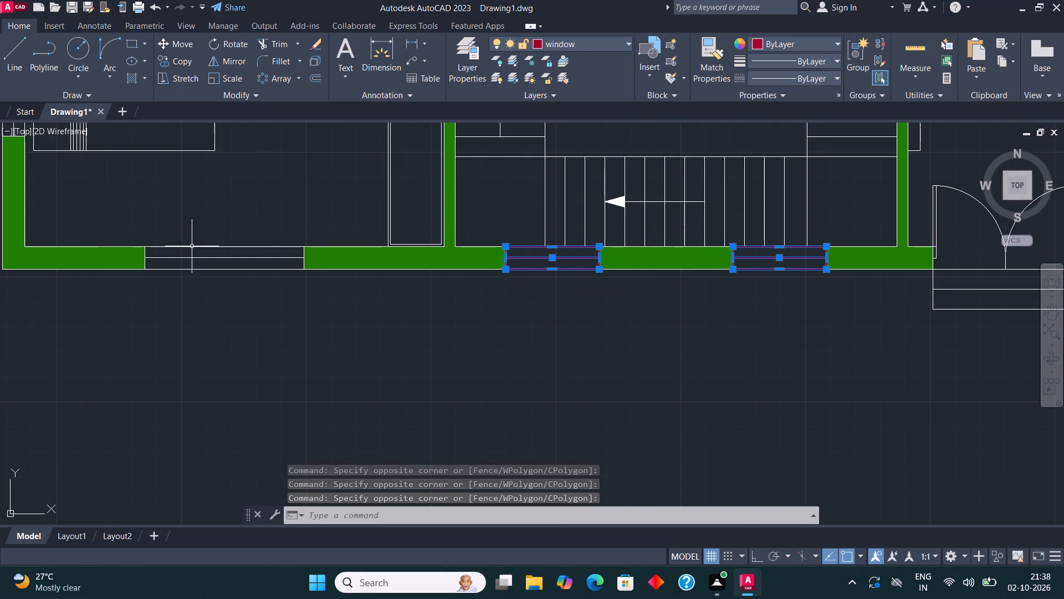
pyautogui.scroll(1, 146, 265)
pyautogui.click(111, 279)
pyautogui.click(427, 220)
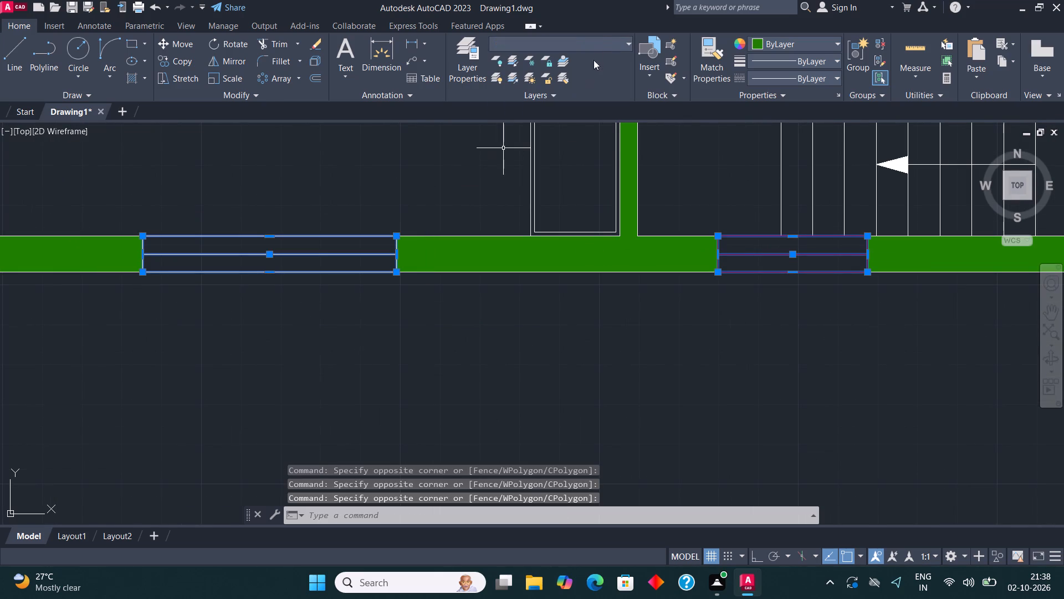
pyautogui.click(597, 38)
pyautogui.click(560, 142)
# Move the lower bedroom's window behind the bed, in the plan's left outer wall, to the window layer.
pyautogui.scroll(-1, 585, 247)
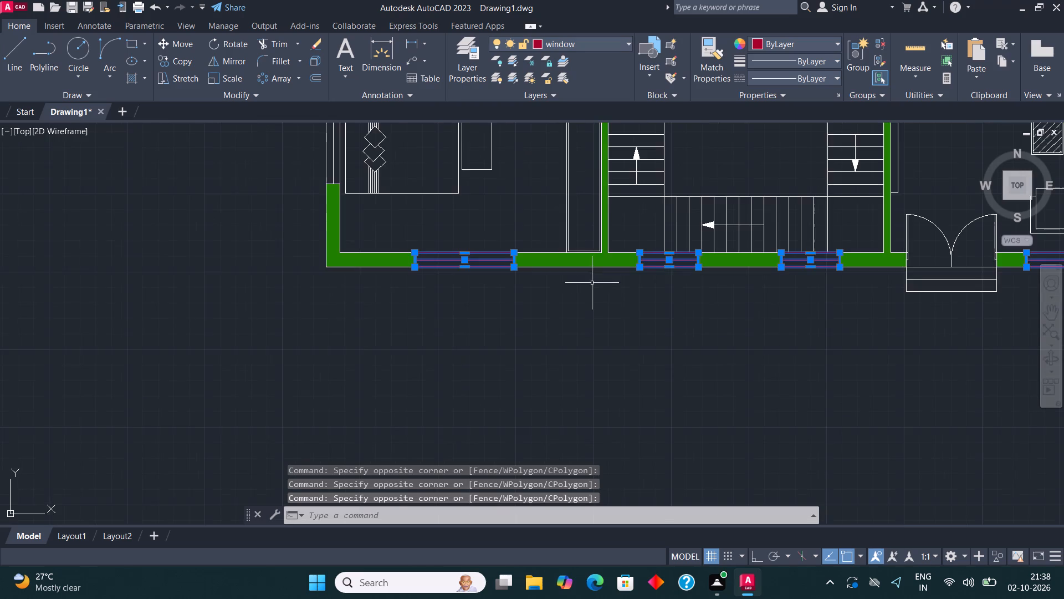
pyautogui.scroll(-2, 592, 284)
pyautogui.scroll(3, 423, 164)
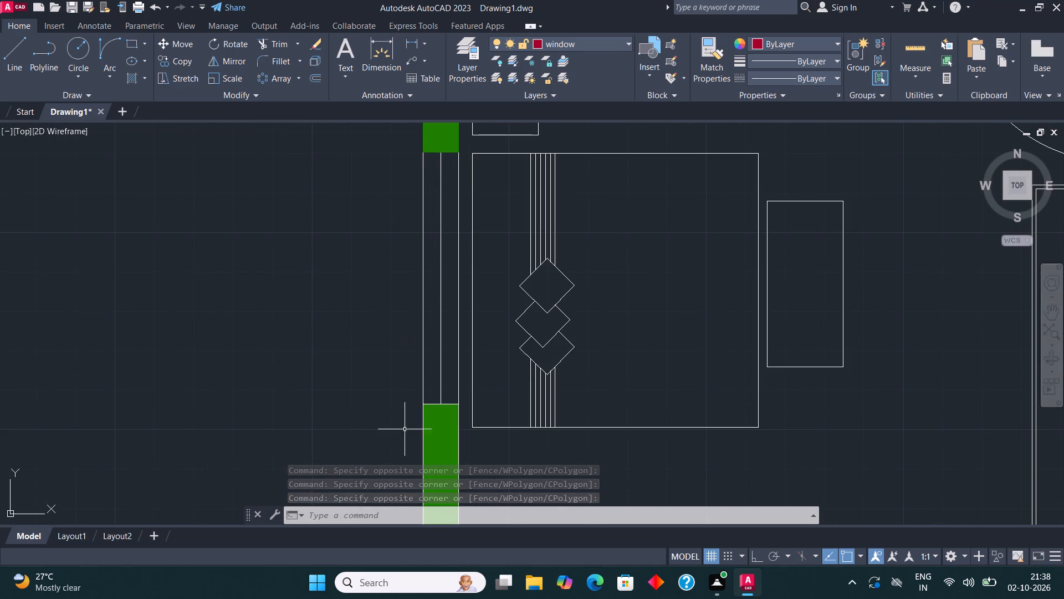
pyautogui.click(405, 429)
pyautogui.click(461, 148)
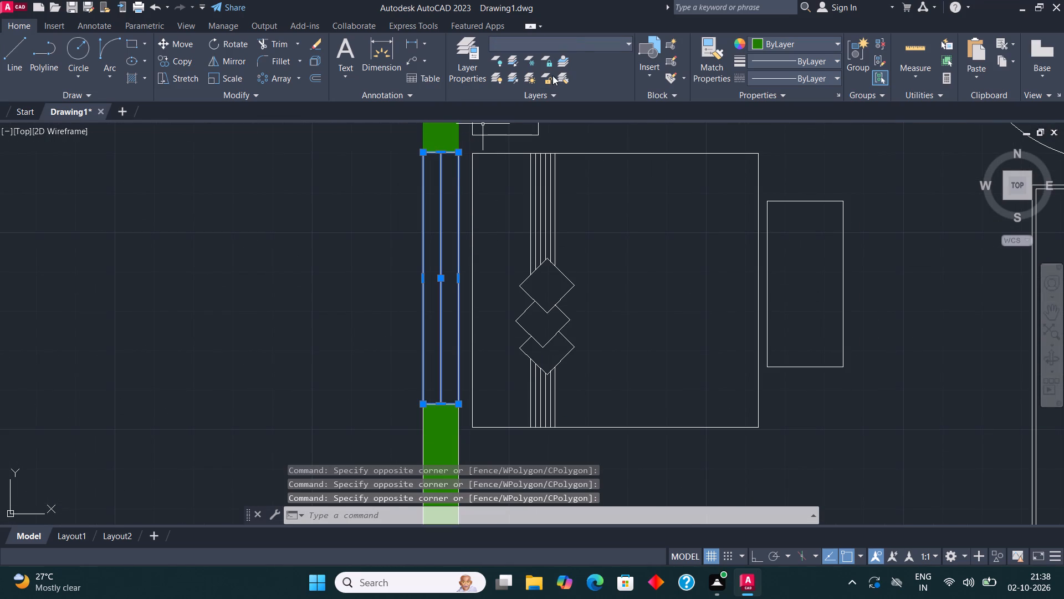
pyautogui.click(571, 39)
pyautogui.click(566, 138)
# Move the dining area's window in the plan's left outer wall to the window layer.
pyautogui.scroll(-3, 469, 331)
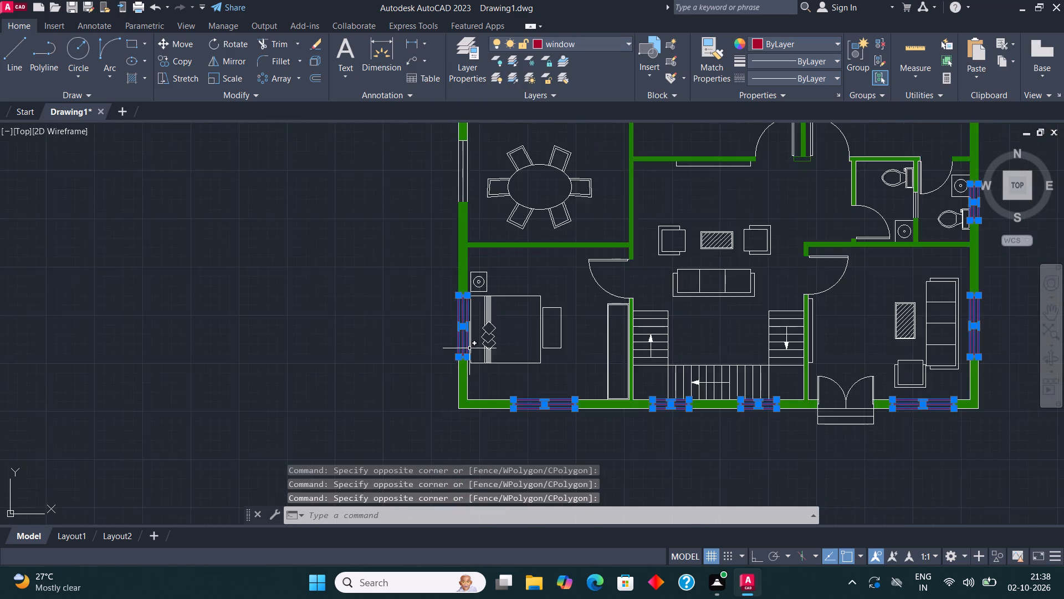
pyautogui.scroll(-1, 469, 348)
pyautogui.scroll(3, 465, 225)
pyautogui.click(430, 373)
pyautogui.click(485, 199)
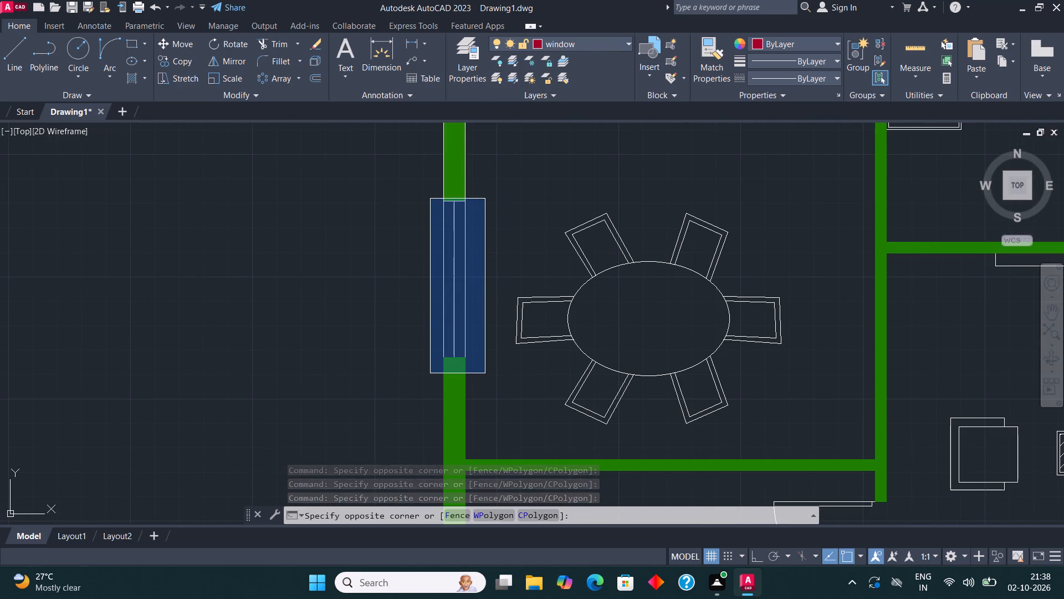
pyautogui.click(595, 39)
pyautogui.click(582, 144)
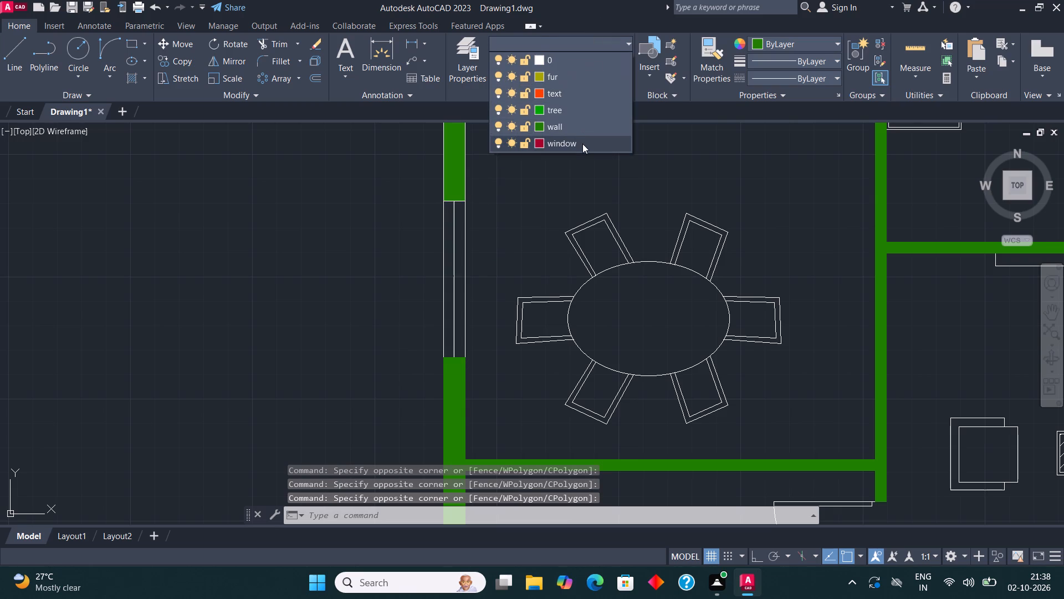
pyautogui.scroll(-3, 411, 358)
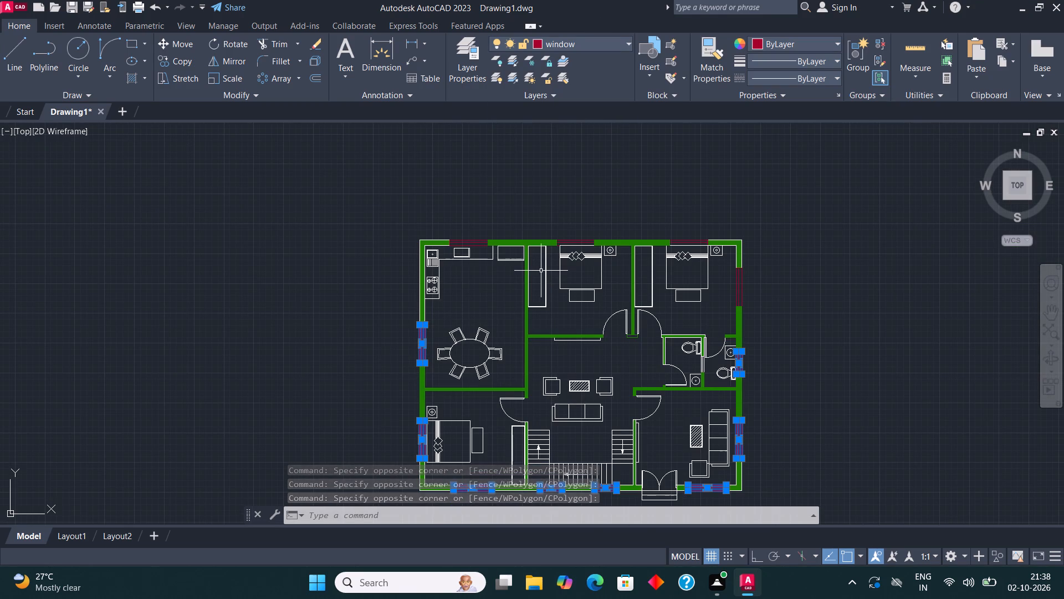
# On the window layer, draw a line along the left staircase window's inner edge, from the window's corner to the stair flight's edge.
pyautogui.press('Escape')
pyautogui.moveTo(684, 432); pyautogui.dragTo(680, 353, button='middle')
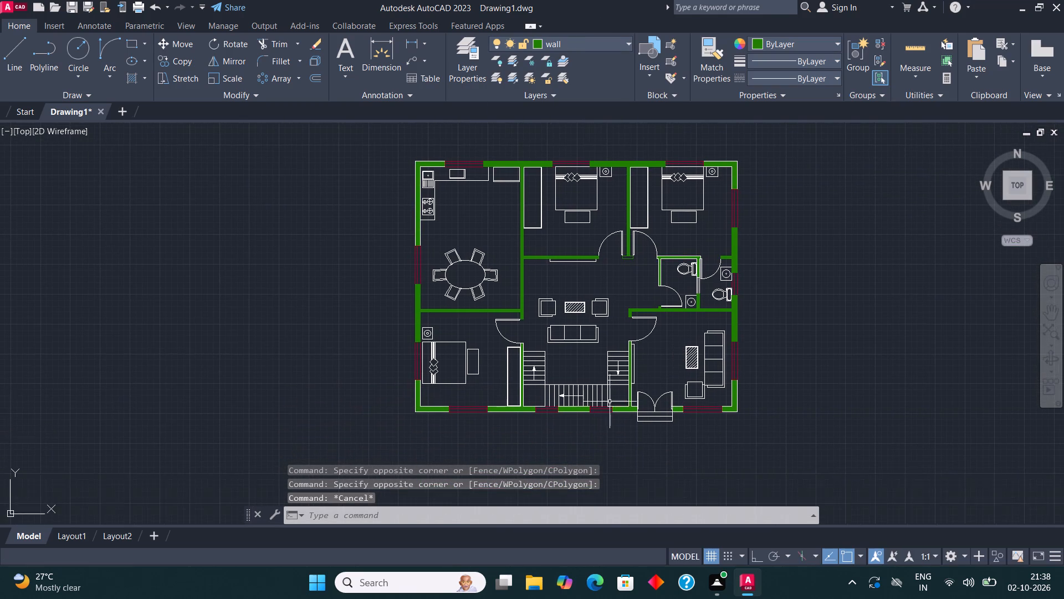
pyautogui.scroll(3, 561, 431)
pyautogui.scroll(-1, 559, 420)
pyautogui.moveTo(682, 335); pyautogui.dragTo(689, 363, button='middle')
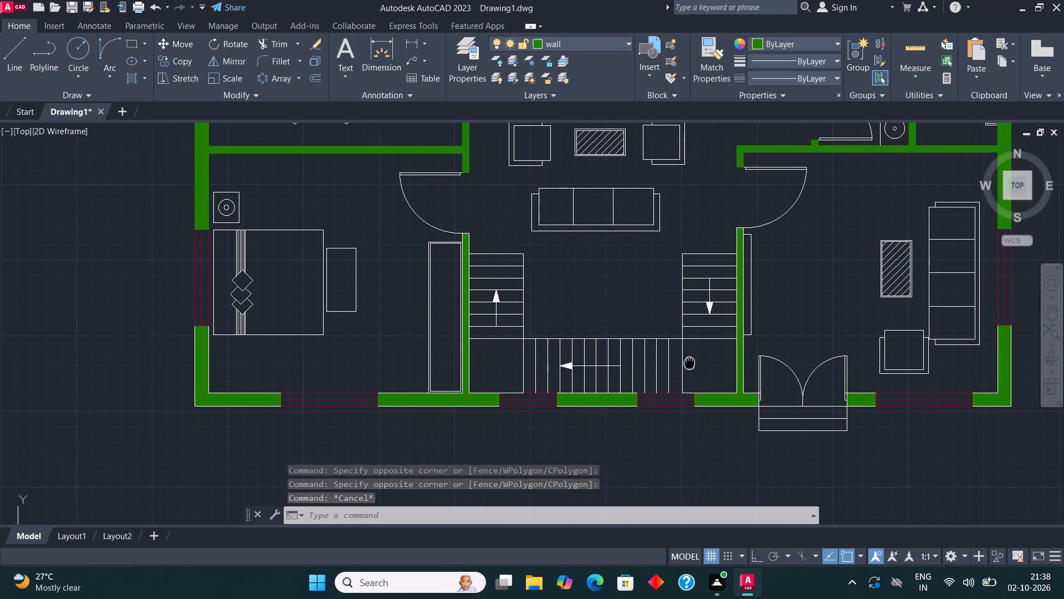
pyautogui.moveTo(689, 363); pyautogui.dragTo(683, 382, button='middle')
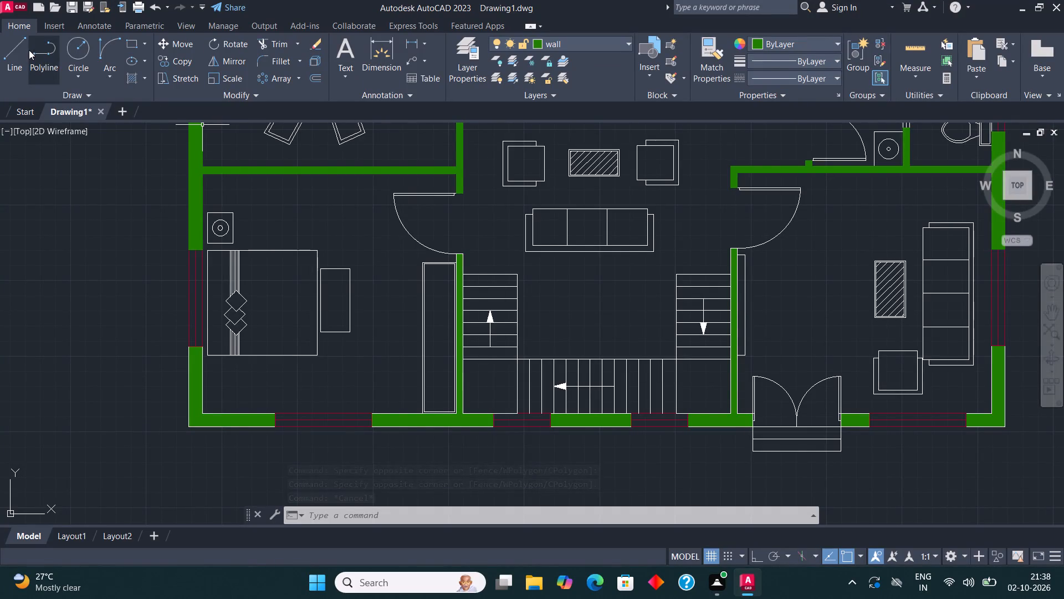
pyautogui.click(583, 43)
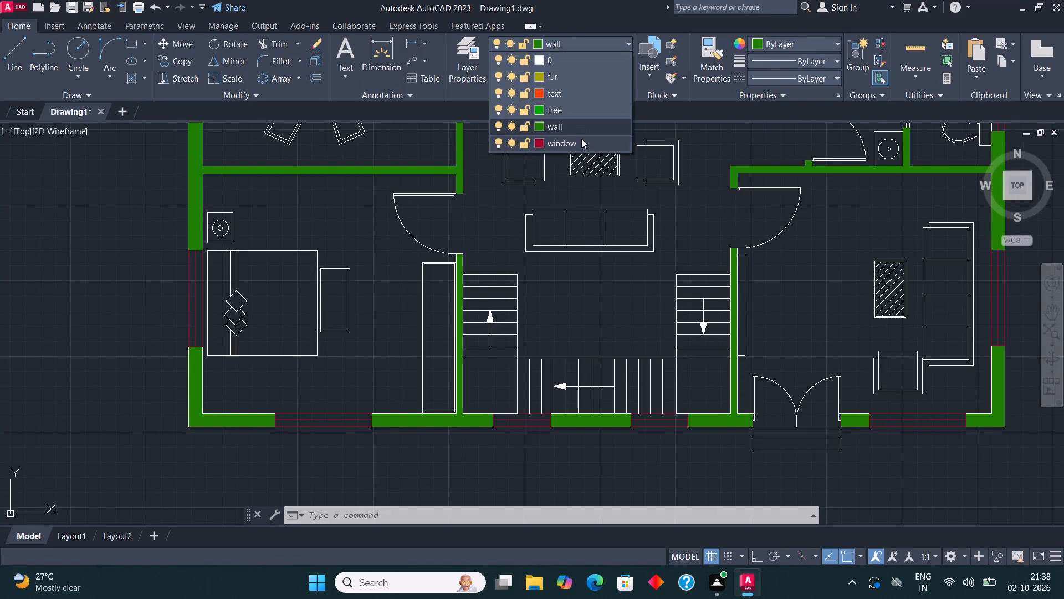
pyautogui.click(581, 146)
pyautogui.click(16, 49)
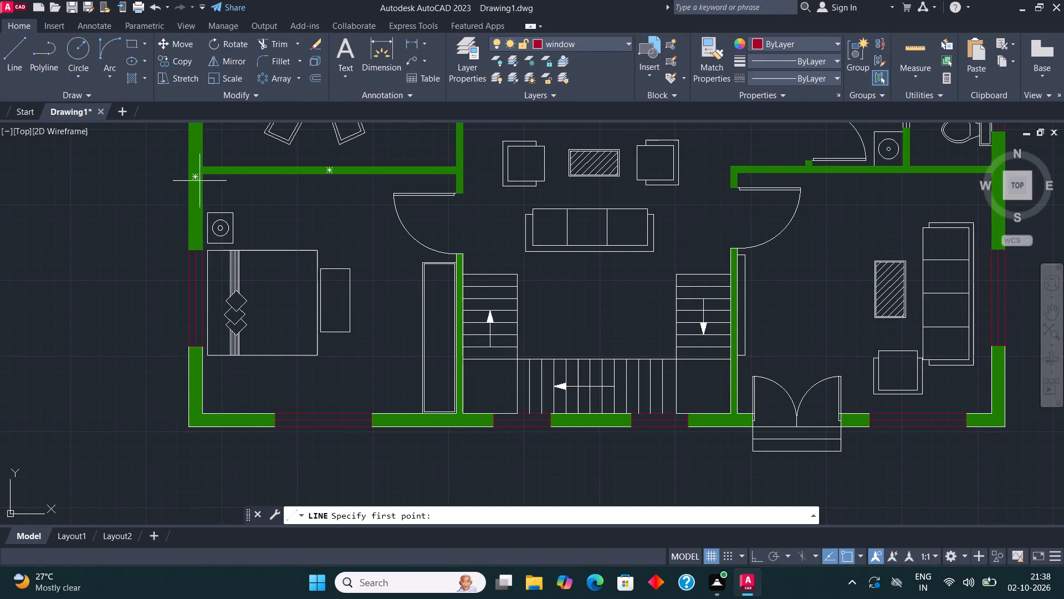
pyautogui.scroll(4, 502, 410)
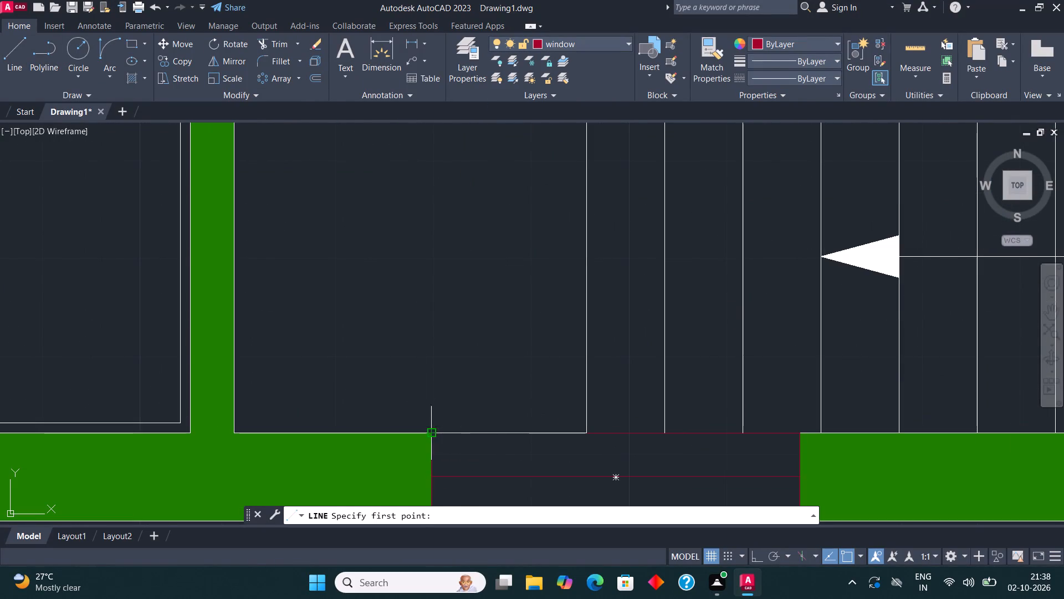
pyautogui.click(433, 431)
pyautogui.click(590, 435)
pyautogui.scroll(-3, 549, 350)
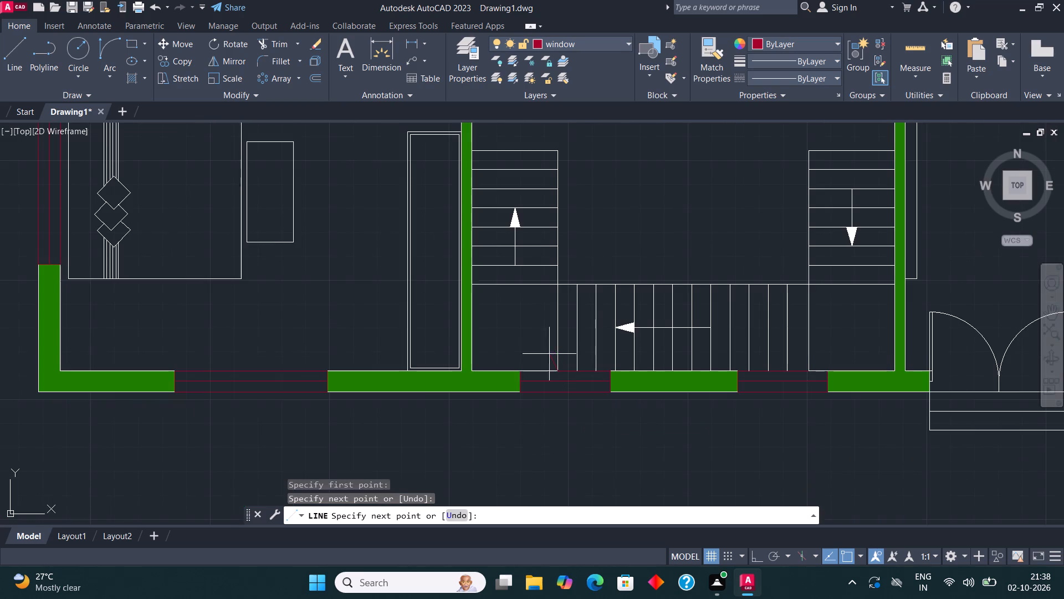
pyautogui.press('Escape')
# Trim the white stair landing lines that overlap the inner edges of the two staircase windows in the lower outer wall.
pyautogui.moveTo(671, 336); pyautogui.dragTo(623, 309, button='middle')
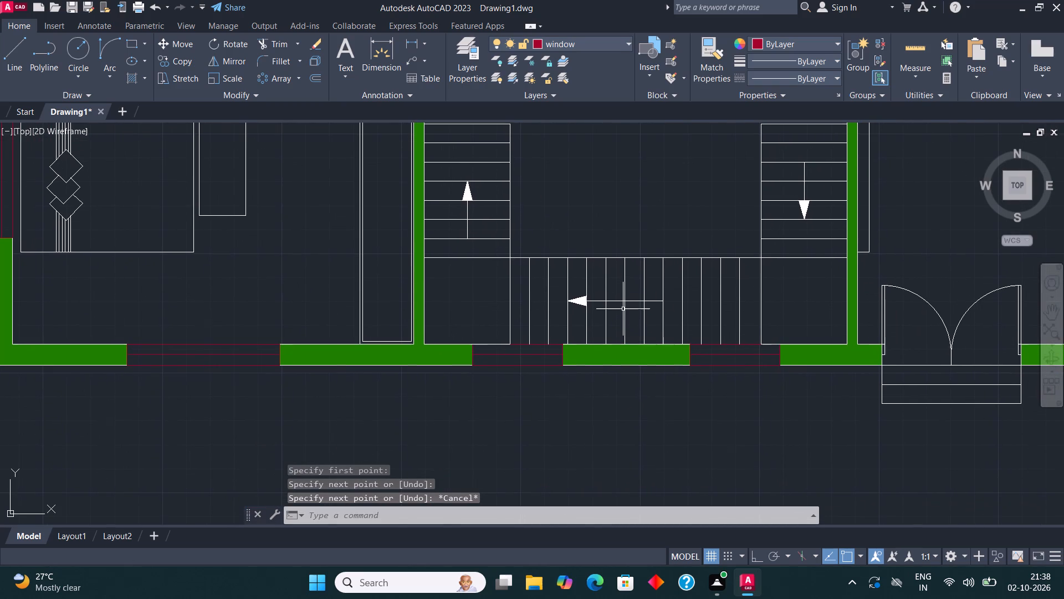
pyautogui.scroll(3, 503, 368)
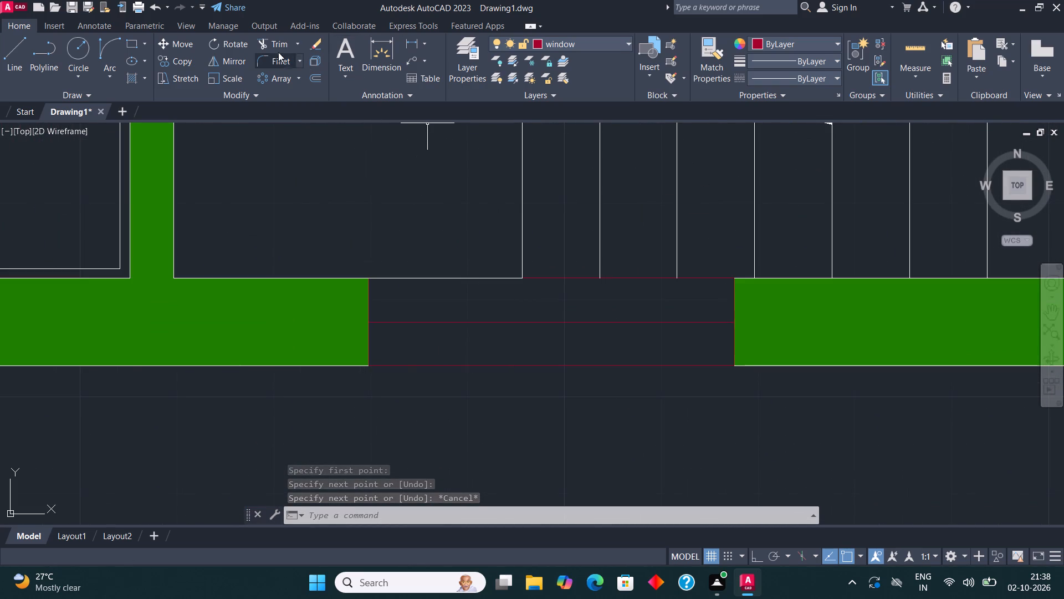
pyautogui.click(276, 43)
pyautogui.click(446, 277)
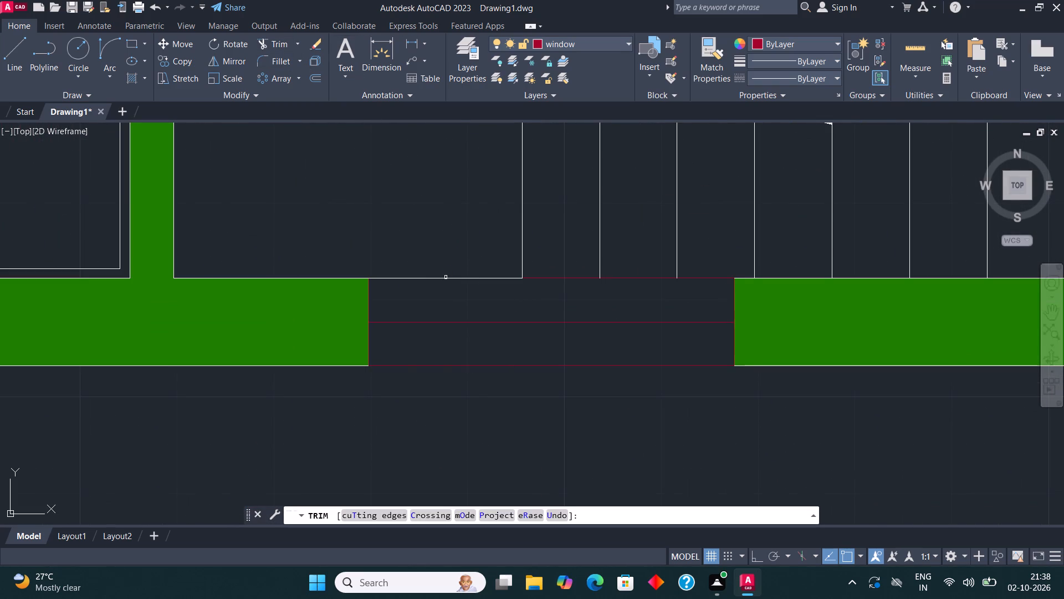
pyautogui.click(447, 278)
pyautogui.click(447, 278)
pyautogui.scroll(-3, 459, 320)
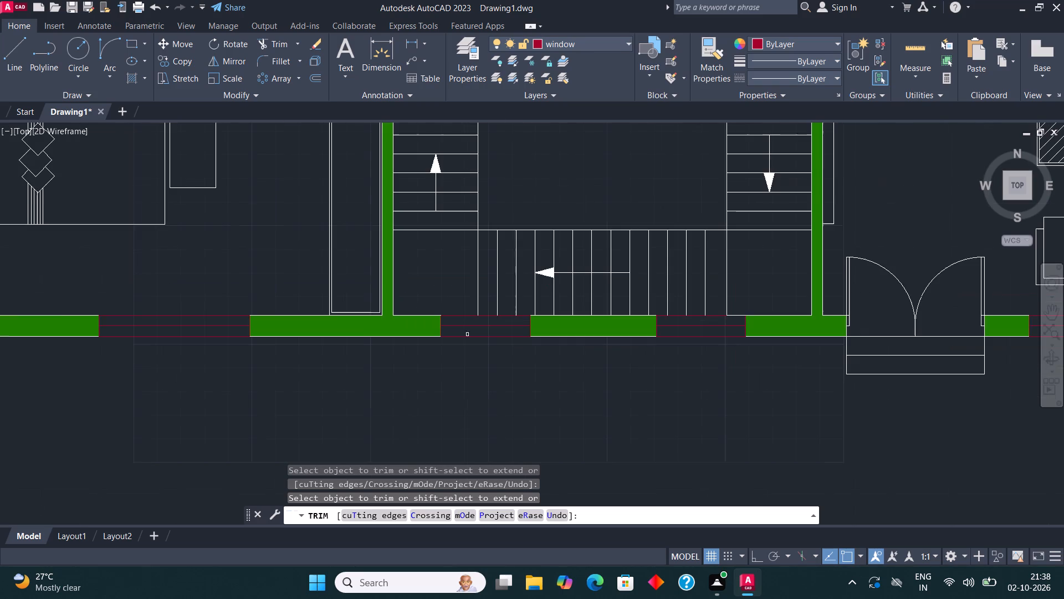
pyautogui.scroll(-2, 595, 424)
pyautogui.scroll(3, 641, 388)
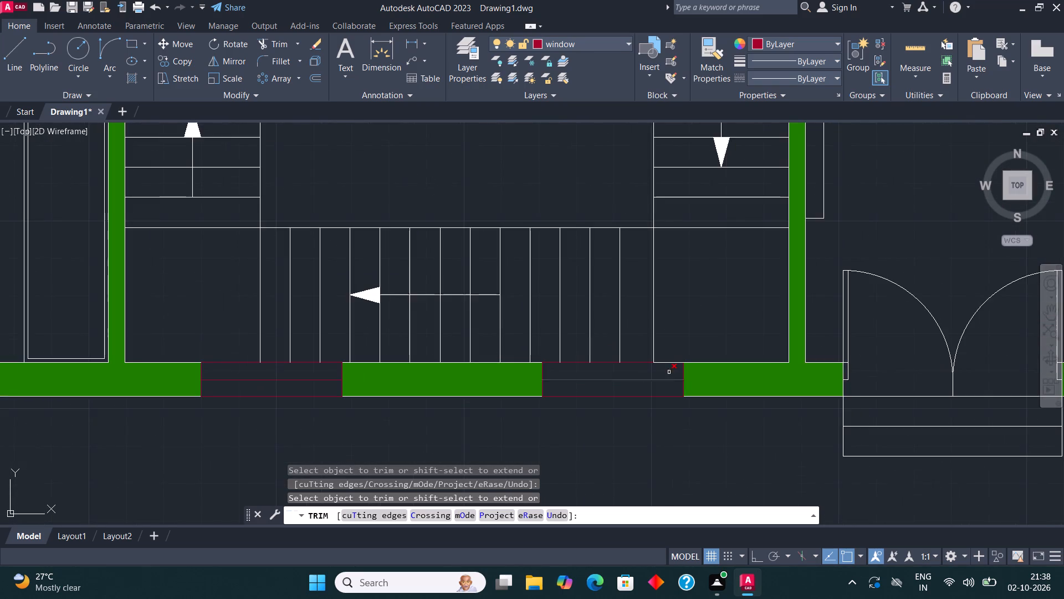
pyautogui.scroll(2, 676, 363)
pyautogui.click(666, 364)
# Trim the white bed head lines that overlap the inner edges of the two upper bedrooms' windows in the upper outer wall.
pyautogui.scroll(-3, 604, 395)
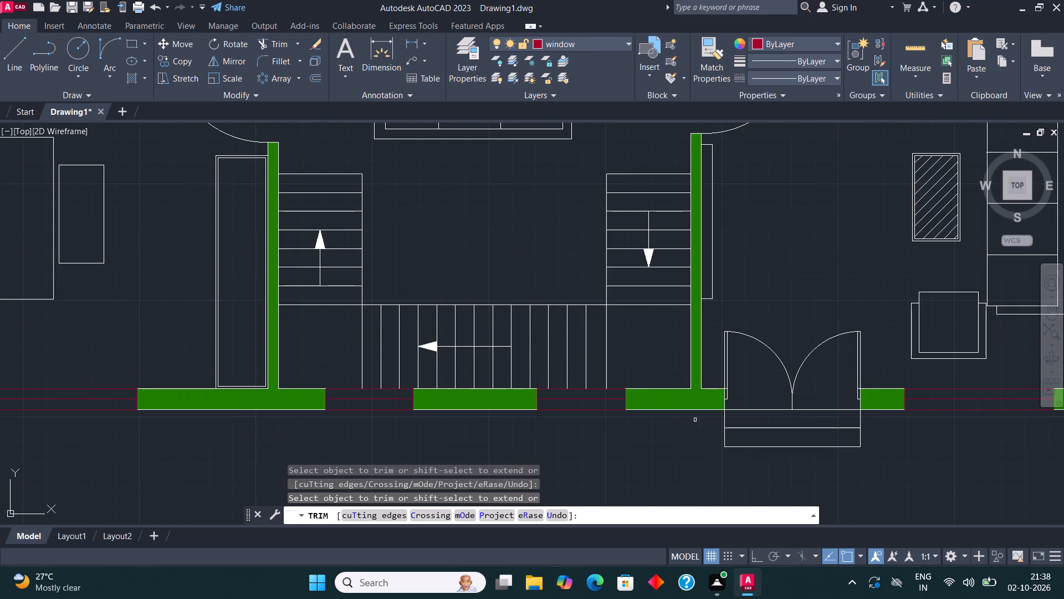
pyautogui.scroll(-1, 658, 434)
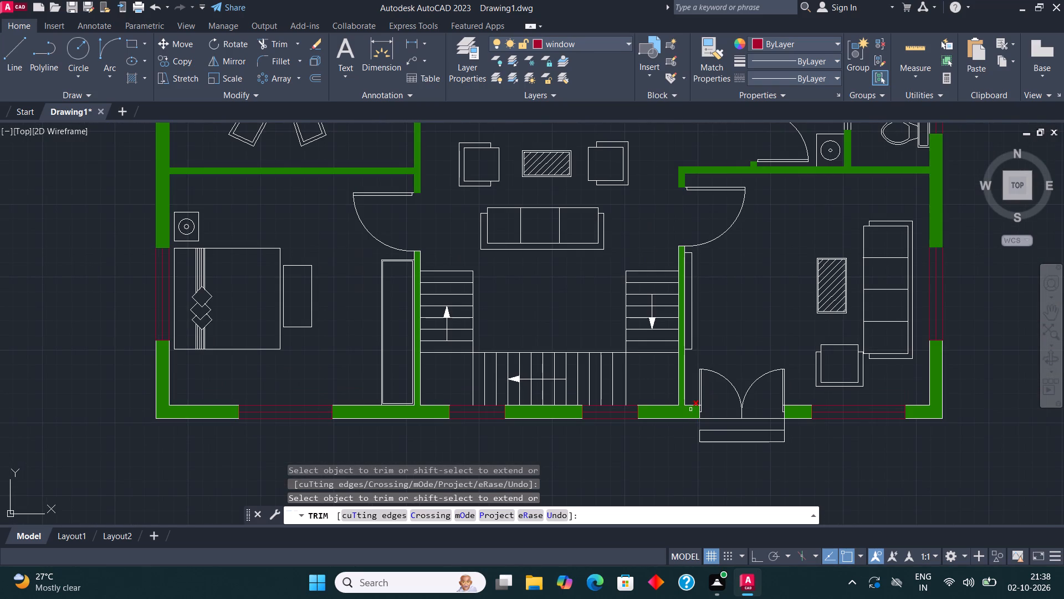
pyautogui.scroll(-1, 688, 409)
pyautogui.moveTo(607, 226); pyautogui.dragTo(607, 382, button='middle')
pyautogui.scroll(3, 613, 205)
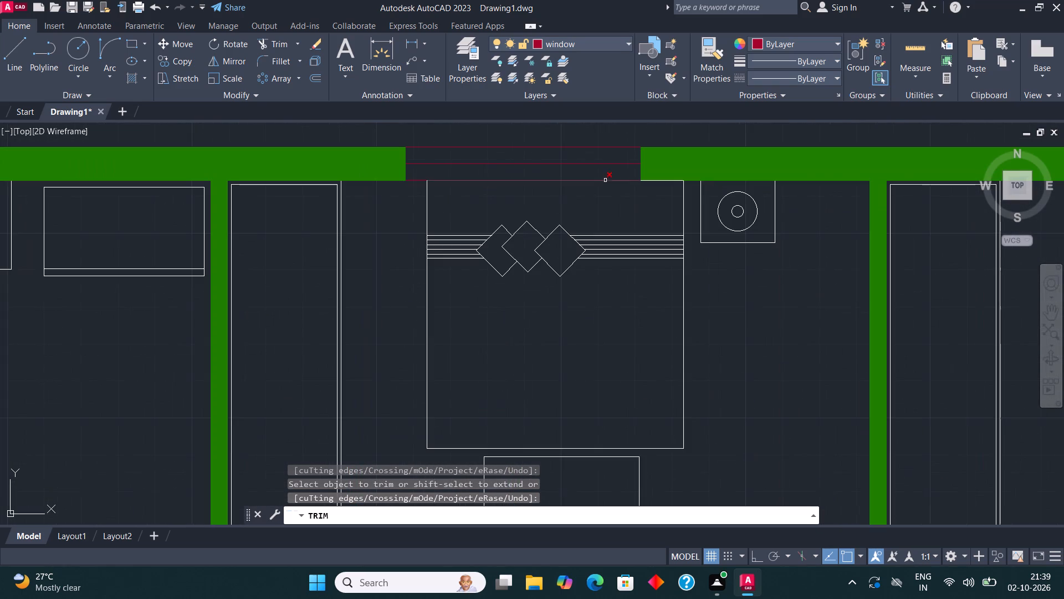
pyautogui.click(597, 181)
pyautogui.scroll(-2, 478, 202)
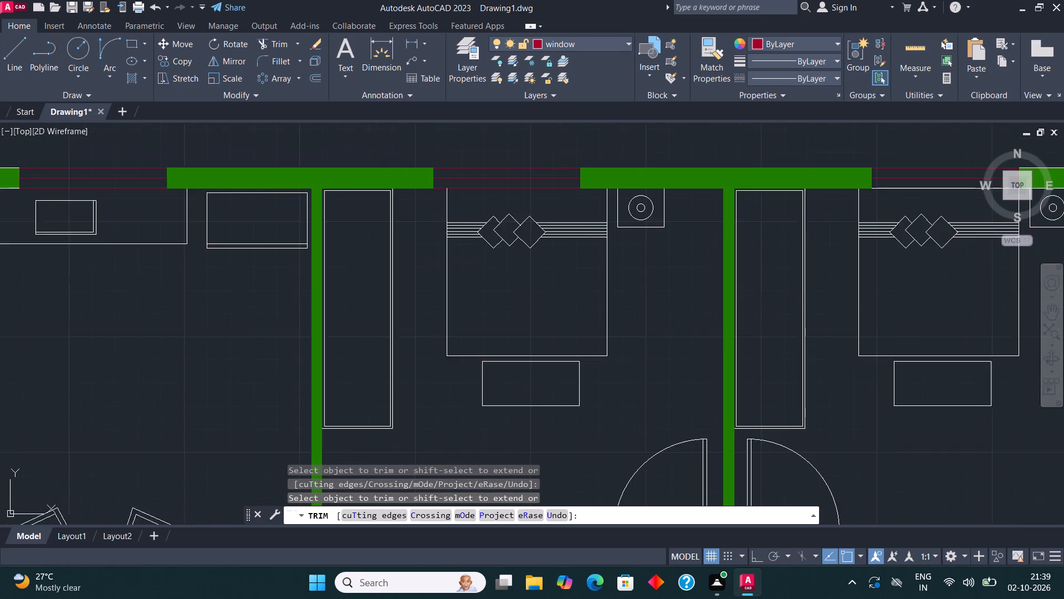
pyautogui.scroll(1, 795, 202)
pyautogui.click(780, 194)
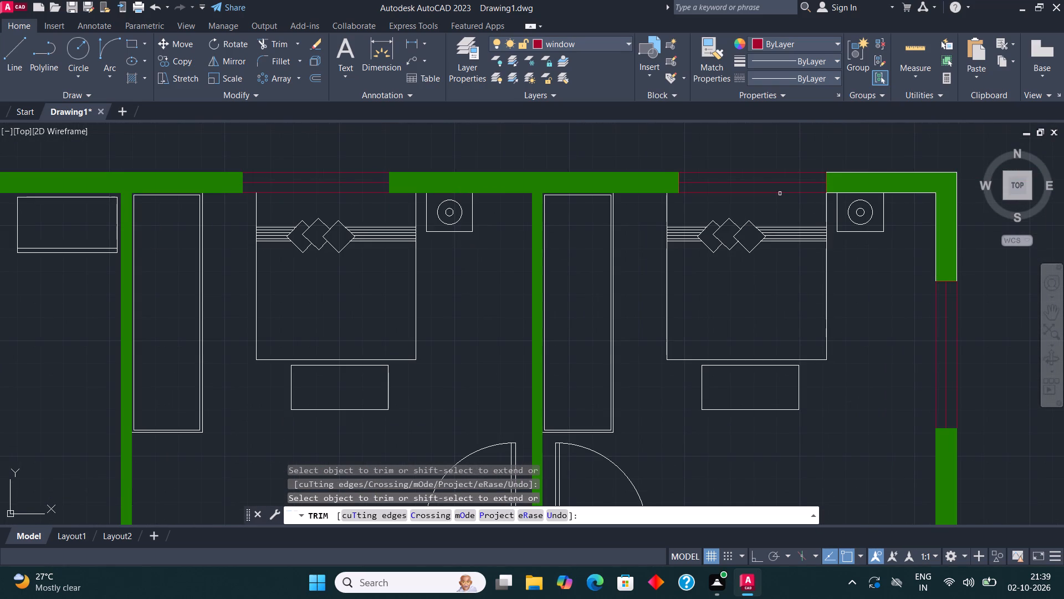
# Trim the washbasin's edge along the bathroom window in the right outer wall, and try to trim the toilet's edge there.
pyautogui.scroll(-2, 599, 209)
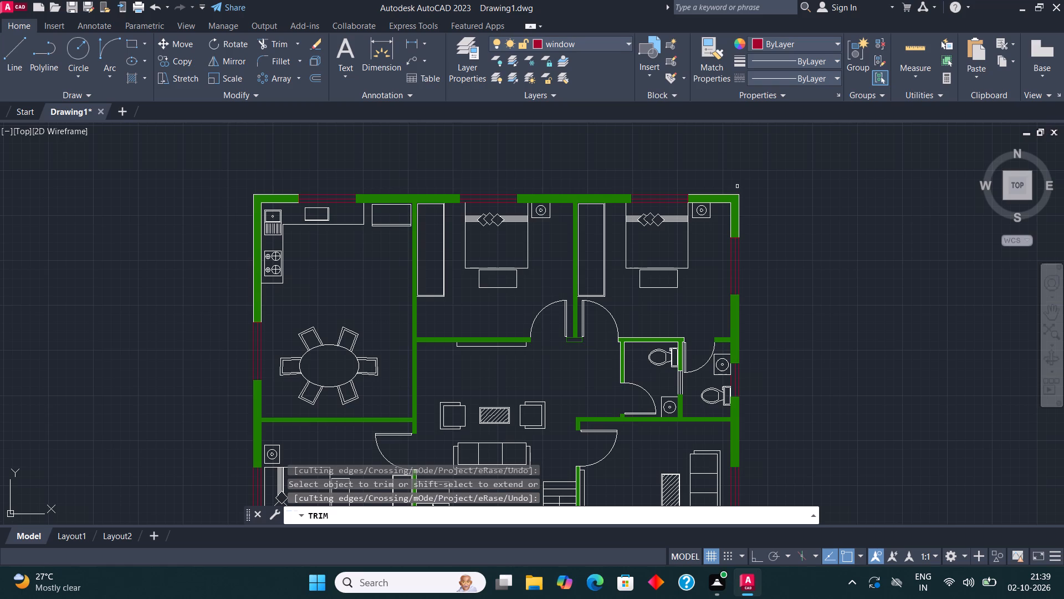
pyautogui.scroll(3, 731, 389)
pyautogui.click(722, 313)
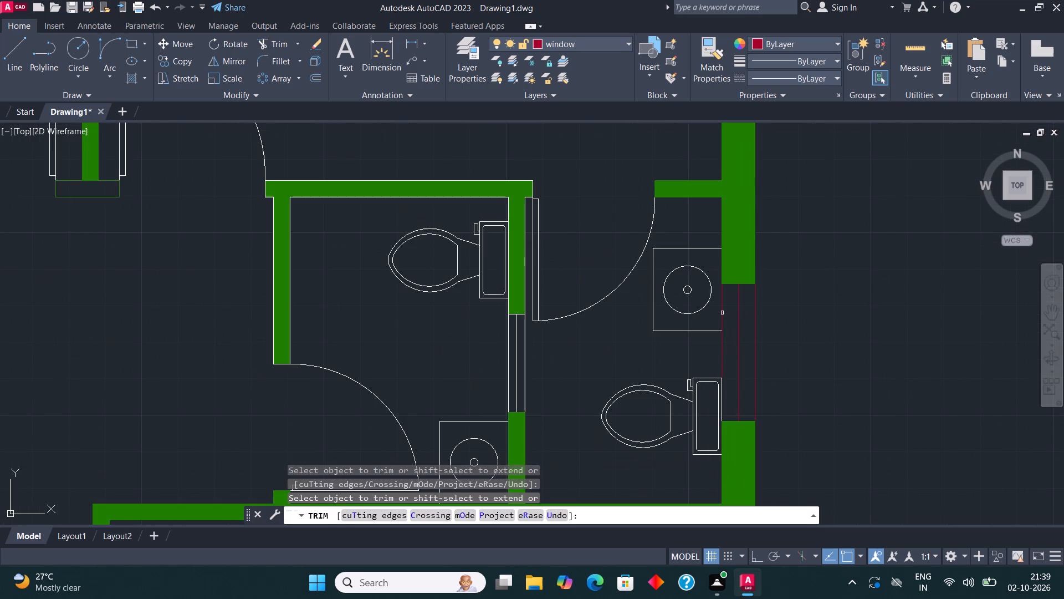
pyautogui.scroll(-1, 776, 283)
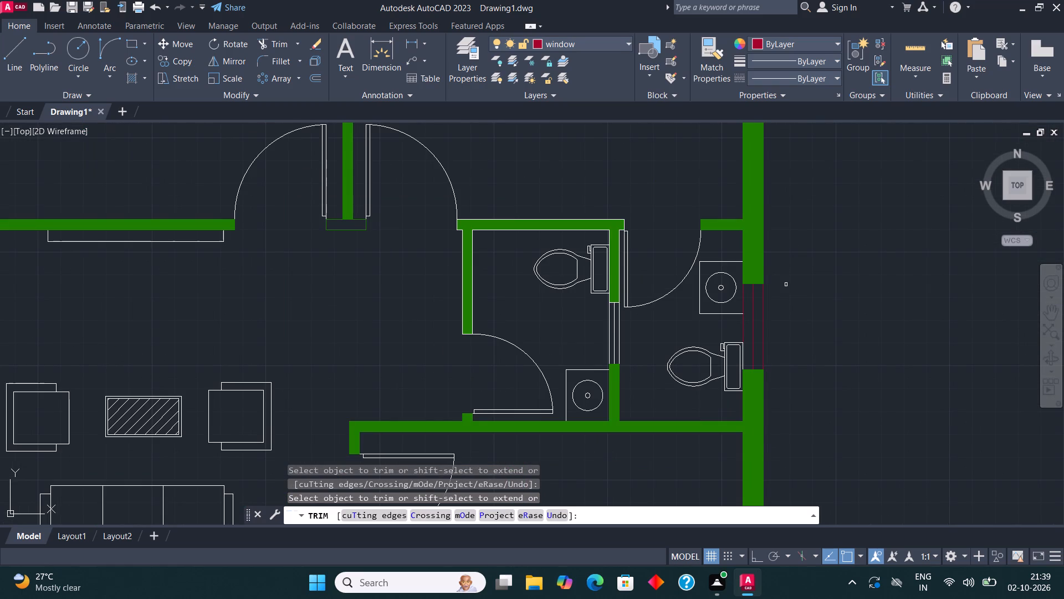
pyautogui.scroll(1, 745, 359)
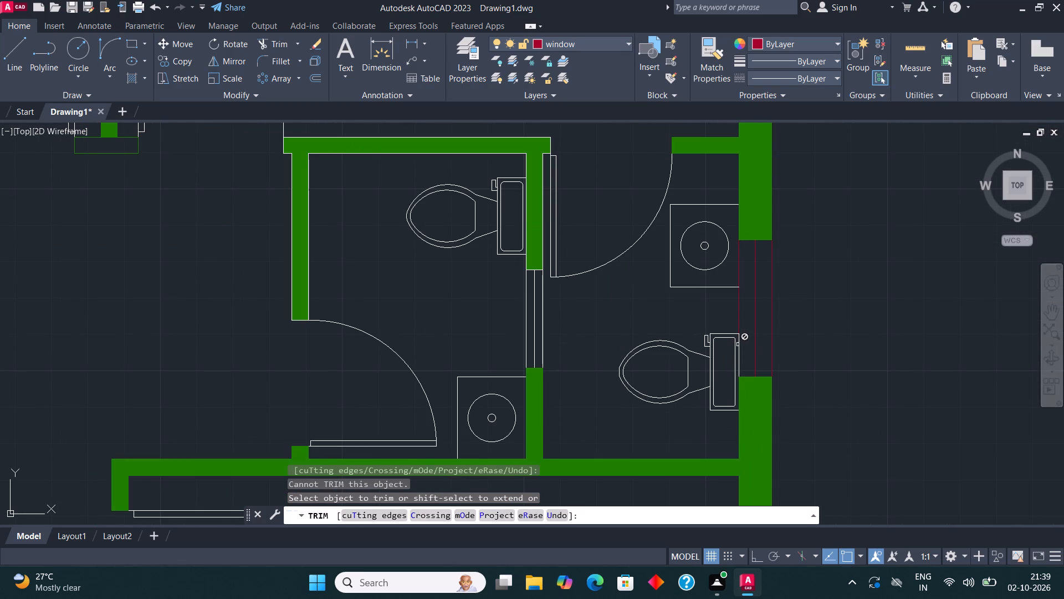
pyautogui.click(738, 344)
pyautogui.scroll(-1, 782, 322)
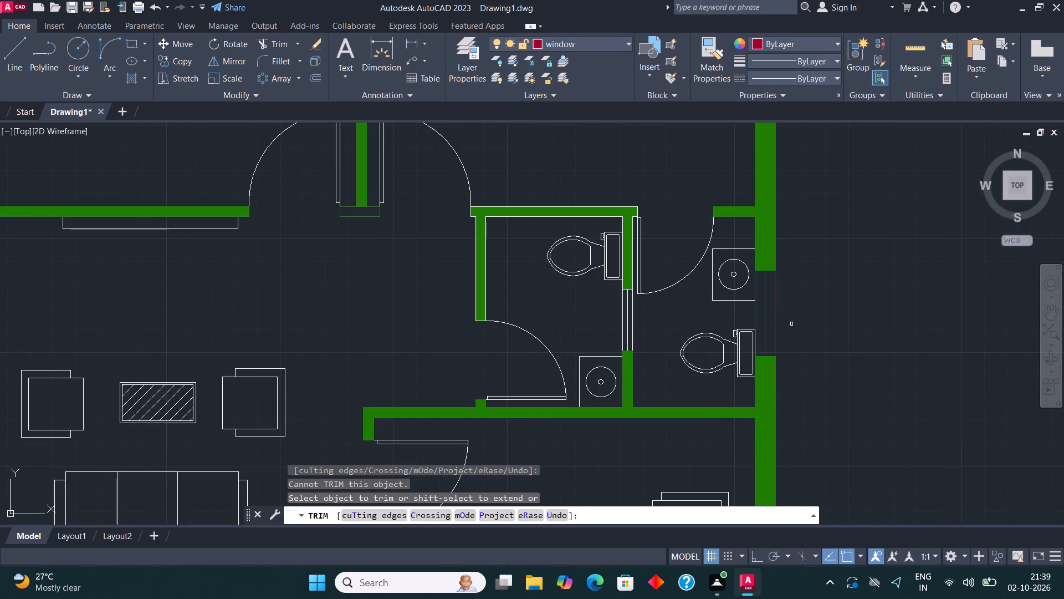
pyautogui.scroll(-3, 668, 311)
pyautogui.scroll(3, 513, 324)
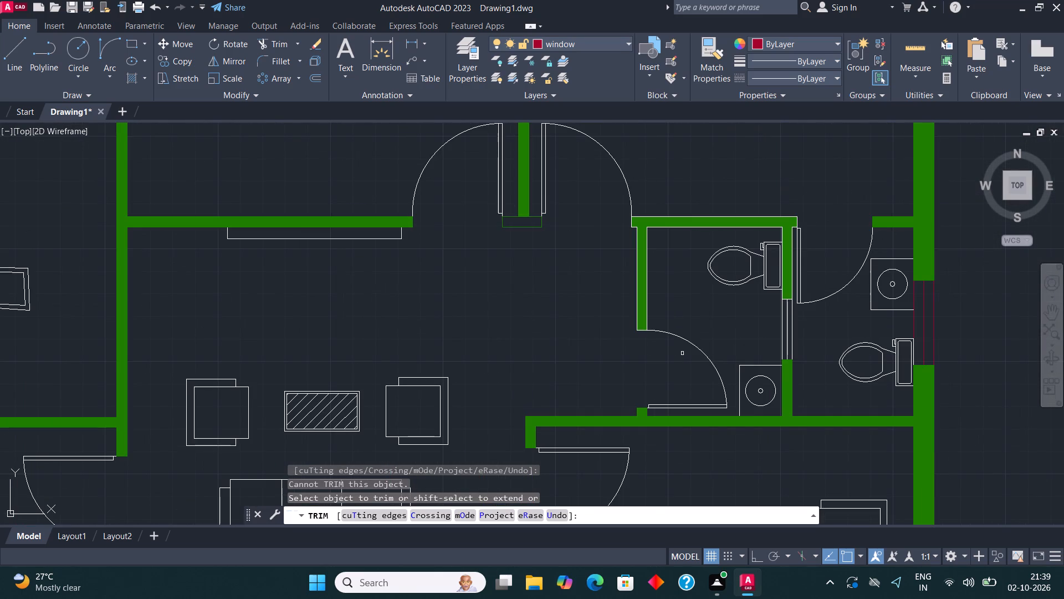
pyautogui.press('Escape')
# Move the window in the partition wall between the two bathrooms to the window layer.
pyautogui.moveTo(822, 339); pyautogui.dragTo(805, 336)
pyautogui.moveTo(801, 334); pyautogui.dragTo(777, 332, button='middle')
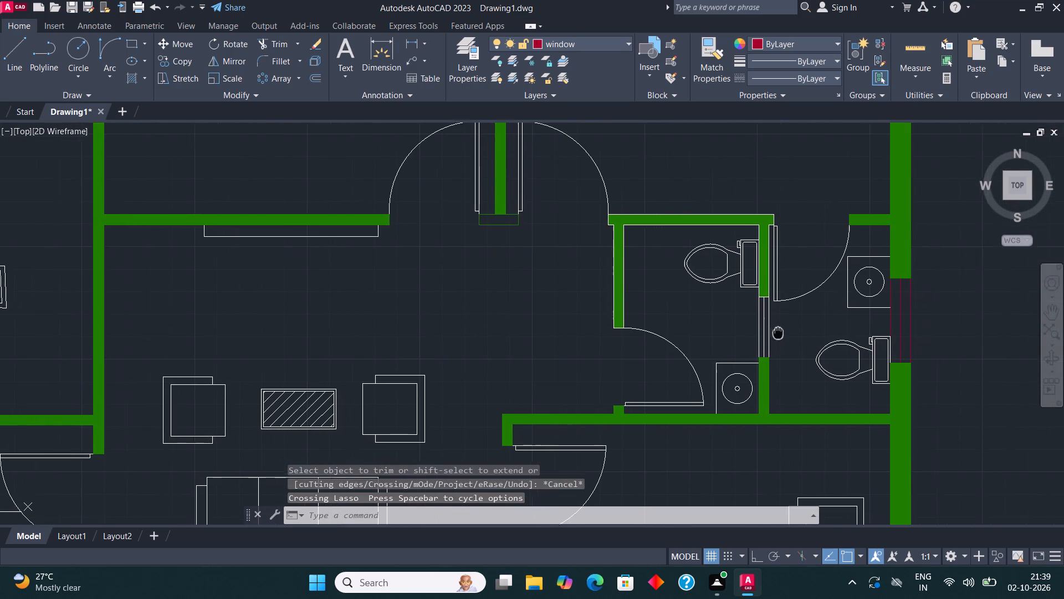
pyautogui.moveTo(777, 332); pyautogui.dragTo(758, 330, button='middle')
pyautogui.scroll(3, 761, 352)
pyautogui.click(633, 375)
pyautogui.scroll(-1, 635, 370)
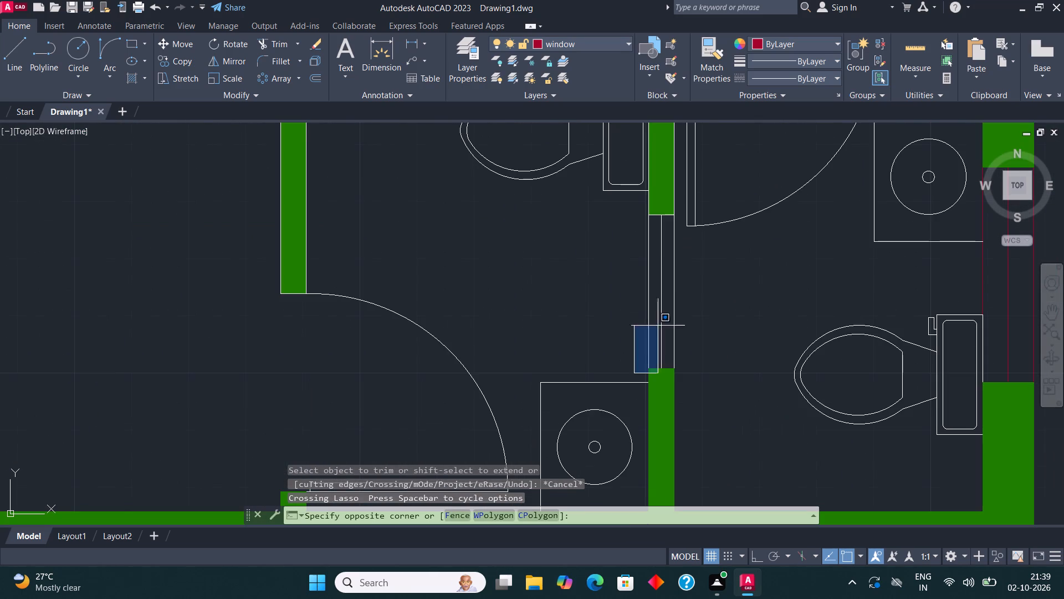
pyautogui.click(686, 215)
pyautogui.click(602, 37)
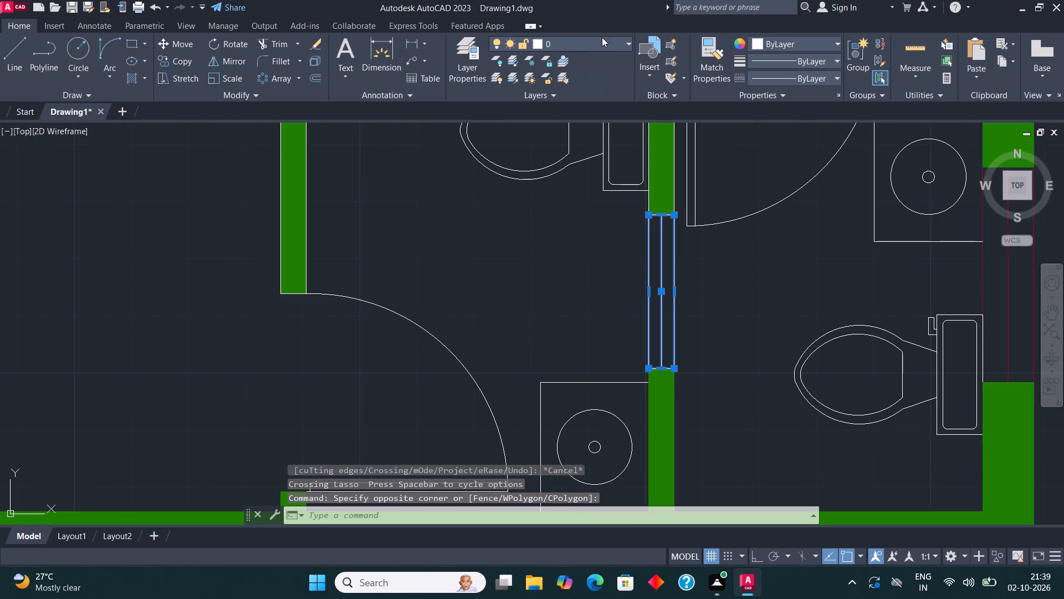
pyautogui.click(595, 143)
pyautogui.press('Escape')
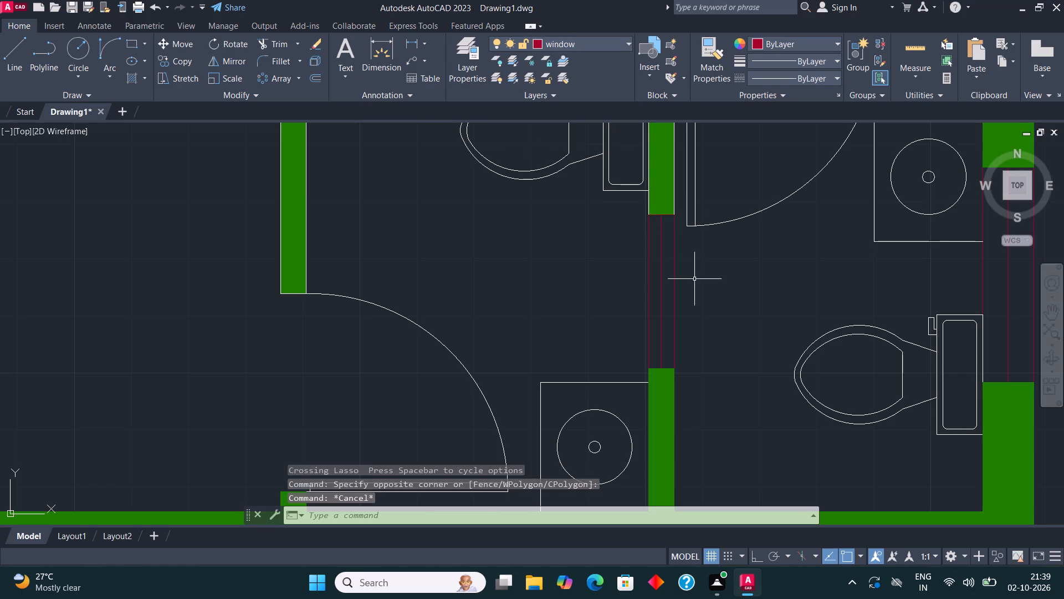
# Examine the whole floor plan to check the layer assignment of its windows.
pyautogui.scroll(-2, 695, 282)
pyautogui.moveTo(554, 314); pyautogui.dragTo(618, 324, button='middle')
pyautogui.scroll(-1, 620, 327)
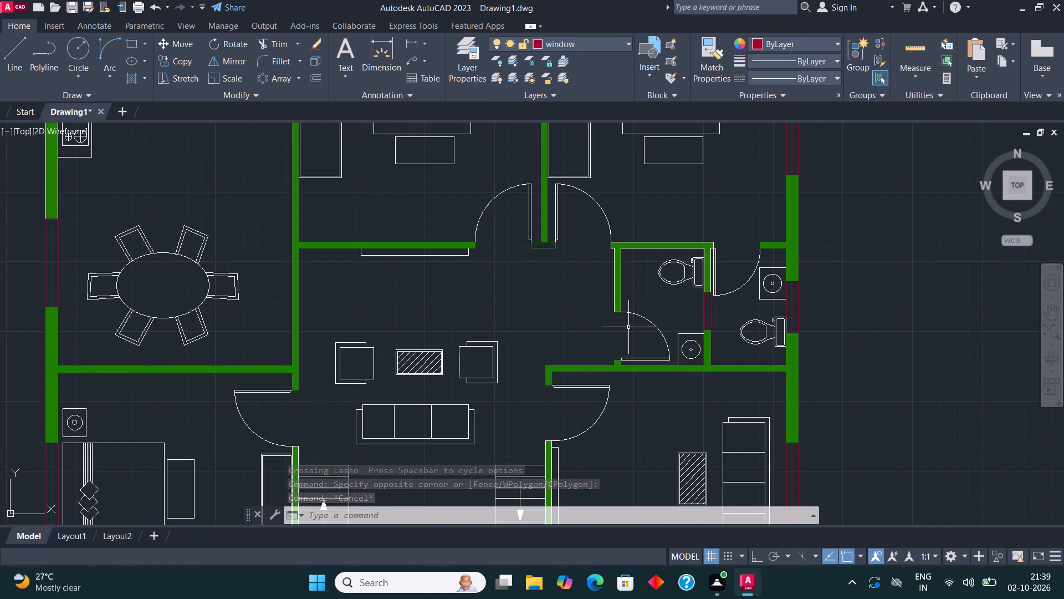
pyautogui.scroll(-3, 628, 327)
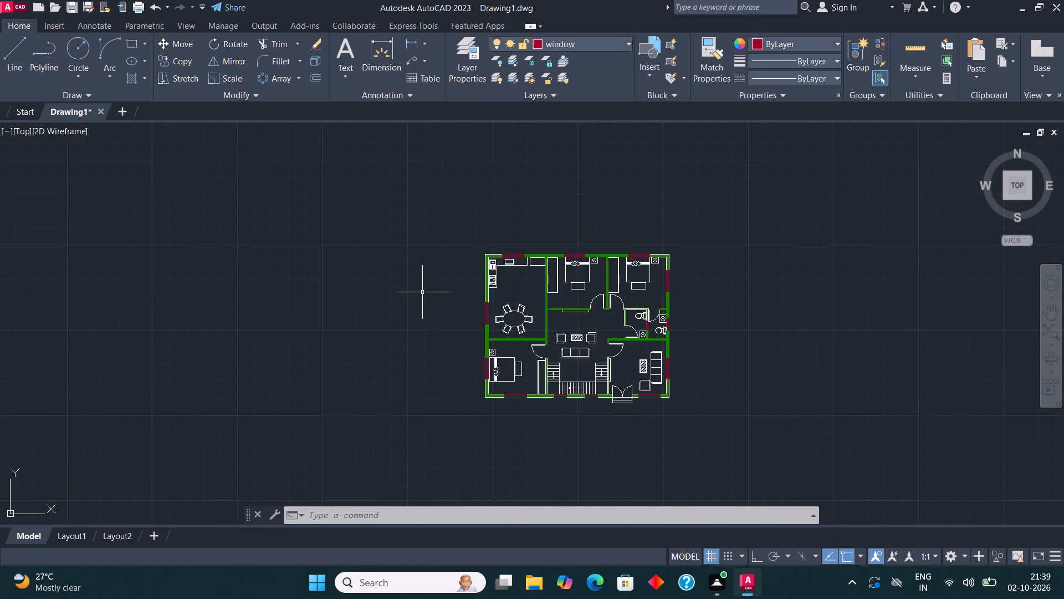
pyautogui.moveTo(430, 296); pyautogui.dragTo(443, 326, button='middle')
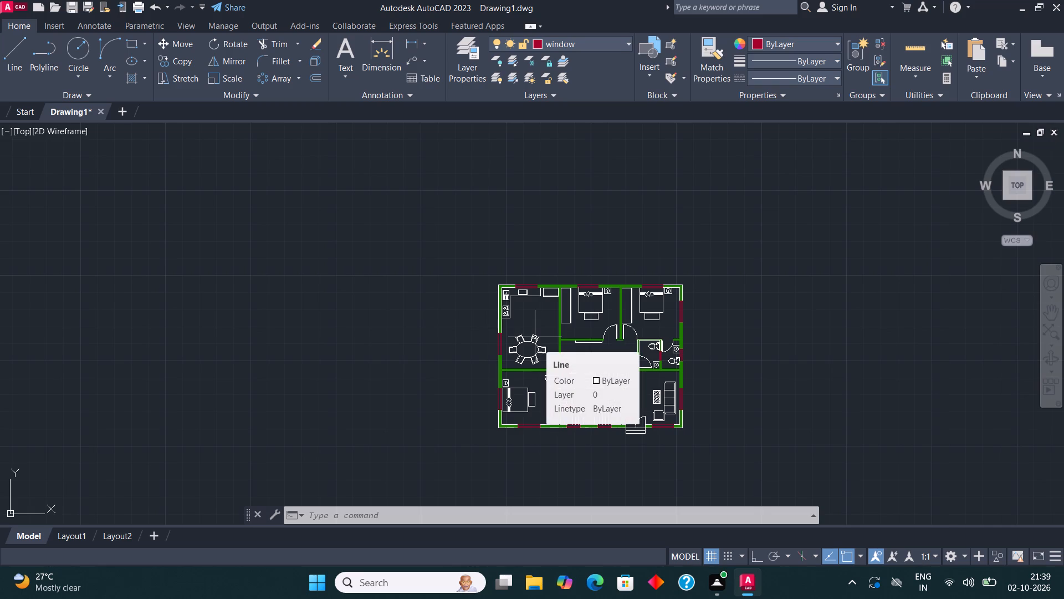
pyautogui.scroll(1, 551, 287)
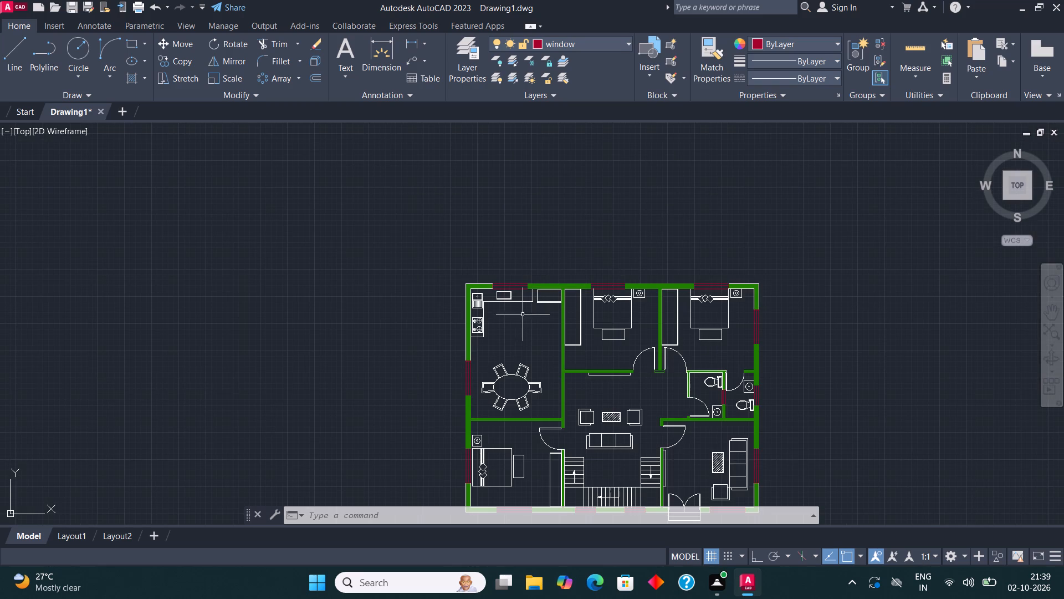
pyautogui.moveTo(704, 363); pyautogui.dragTo(614, 271, button='middle')
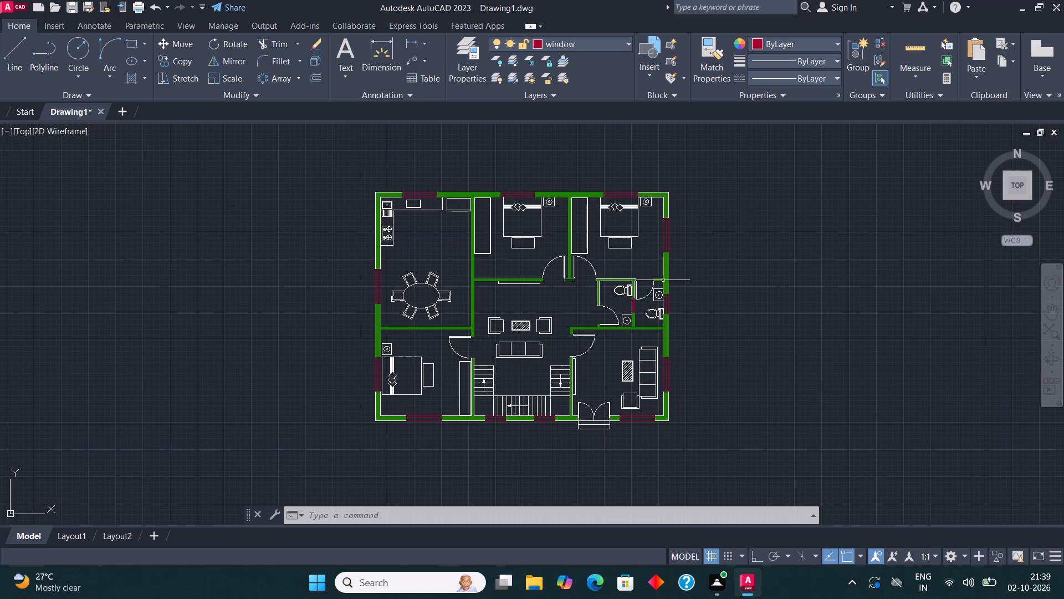
pyautogui.moveTo(444, 296); pyautogui.dragTo(555, 392, button='middle')
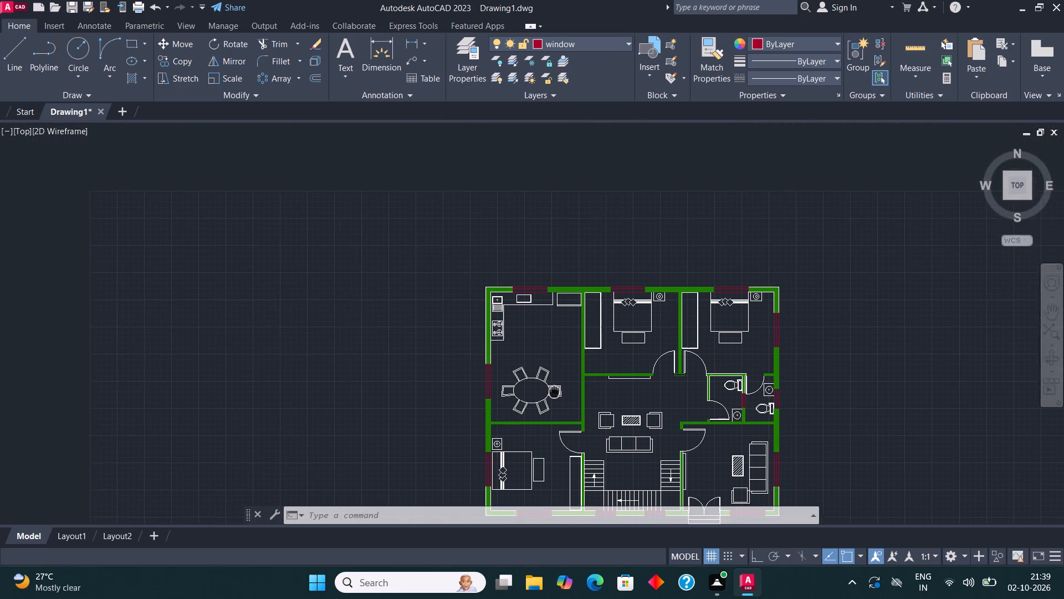
pyautogui.moveTo(555, 392); pyautogui.dragTo(559, 398, button='middle')
# Assign the four-burner stove on the kitchen counter to the window layer.
pyautogui.scroll(1, 518, 339)
pyautogui.moveTo(478, 346); pyautogui.dragTo(538, 372, button='middle')
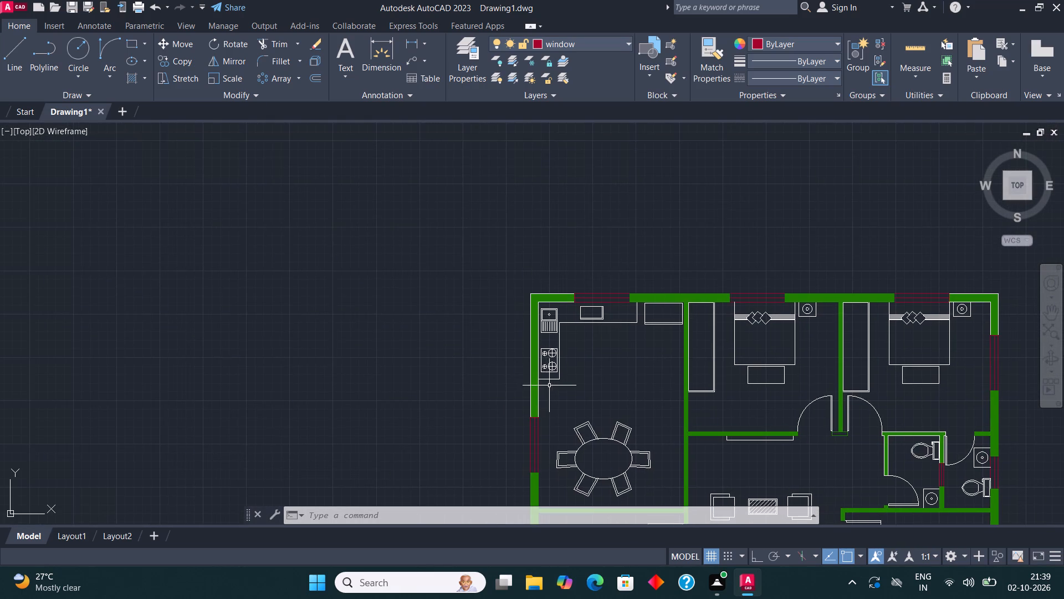
pyautogui.scroll(2, 549, 385)
pyautogui.click(592, 41)
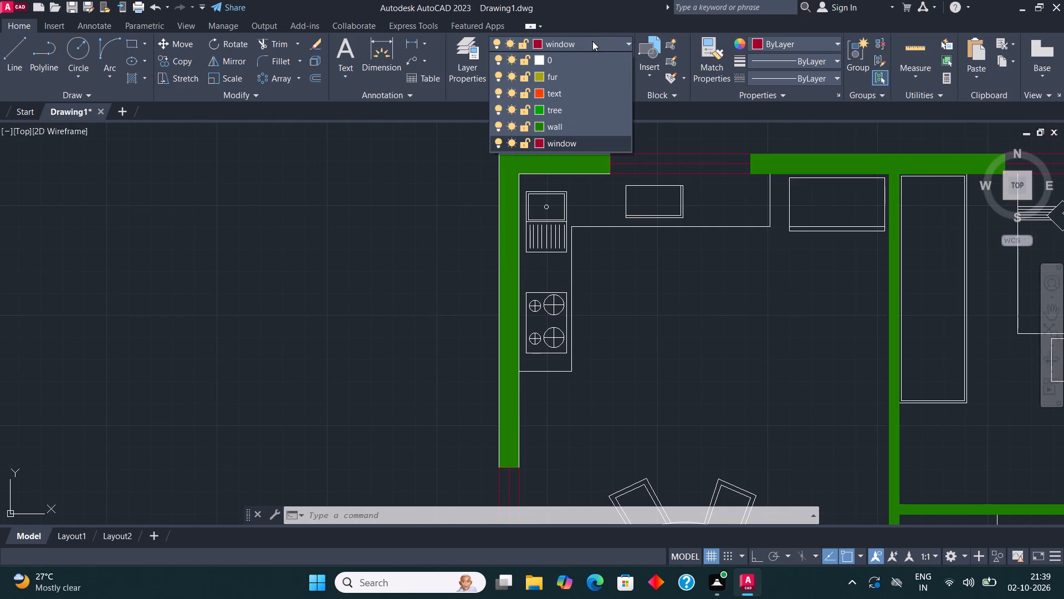
pyautogui.click(570, 143)
pyautogui.scroll(1, 554, 299)
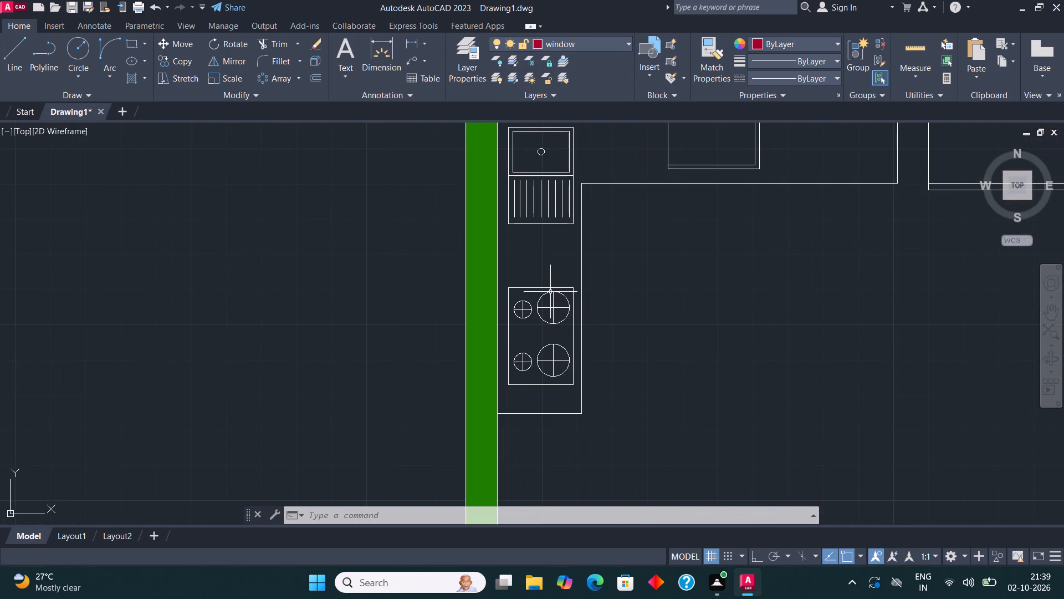
pyautogui.moveTo(577, 393); pyautogui.dragTo(572, 388)
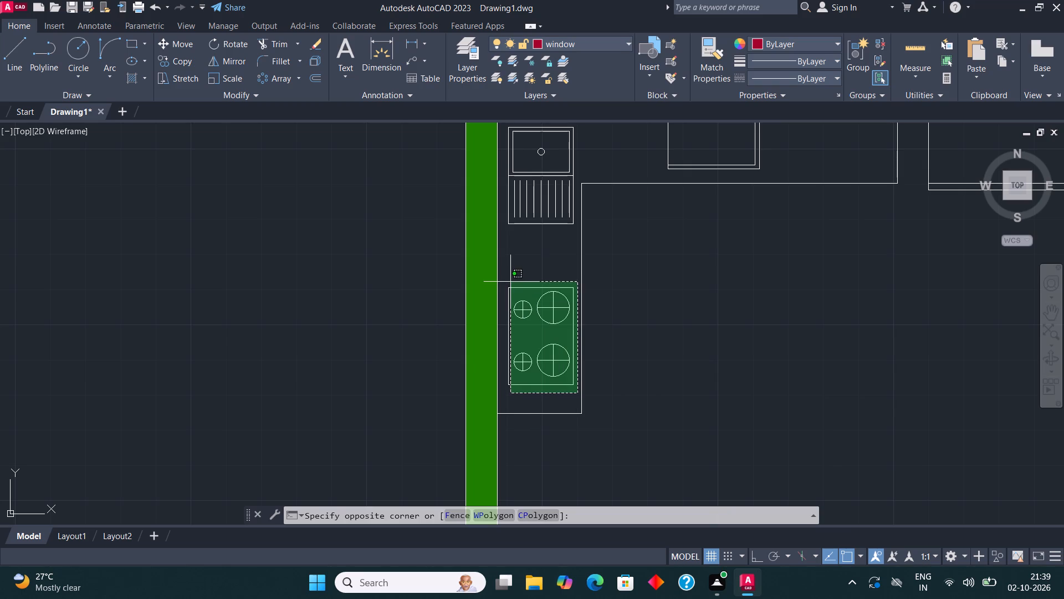
pyautogui.click(503, 277)
pyautogui.click(572, 42)
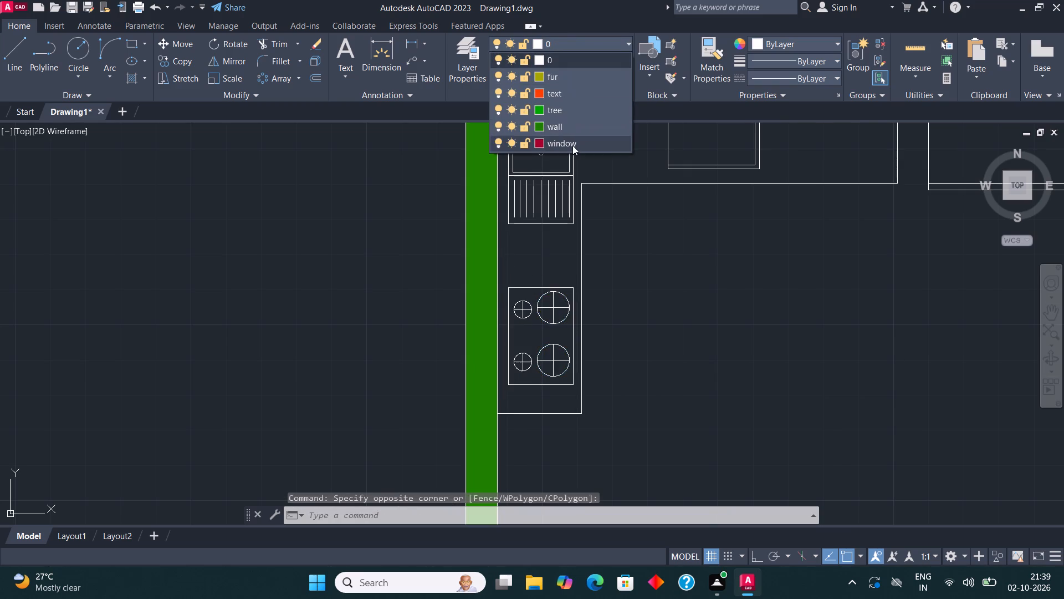
pyautogui.click(572, 145)
pyautogui.press('`')
pyautogui.press('Escape')
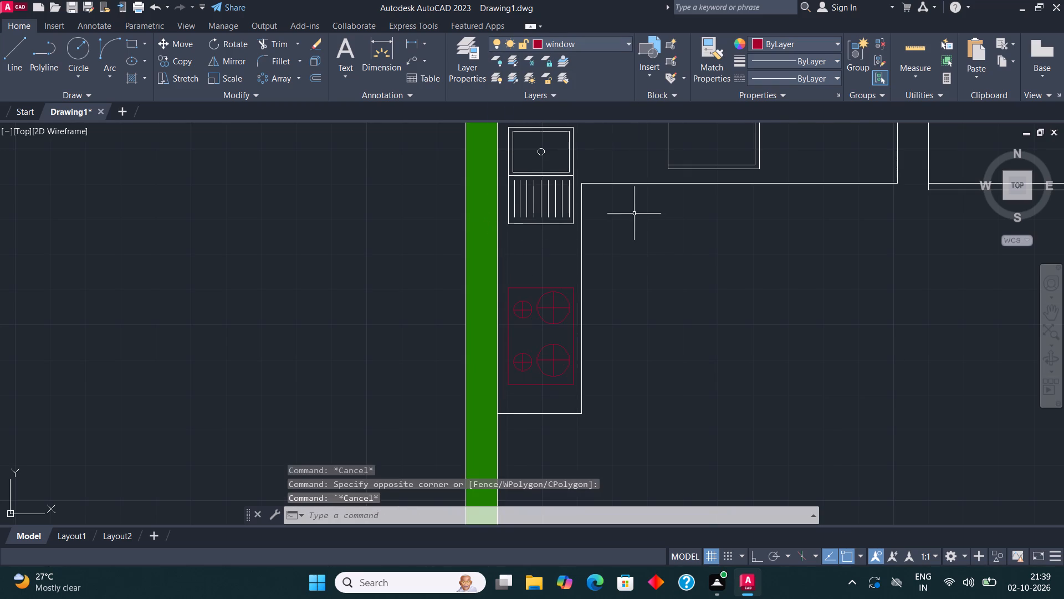
# Move the kitchen sink with its drainer, the L-shaped counter outline and the small rectangular appliance on it to the fur layer.
pyautogui.moveTo(635, 215); pyautogui.dragTo(647, 316, button='middle')
pyautogui.click(622, 348)
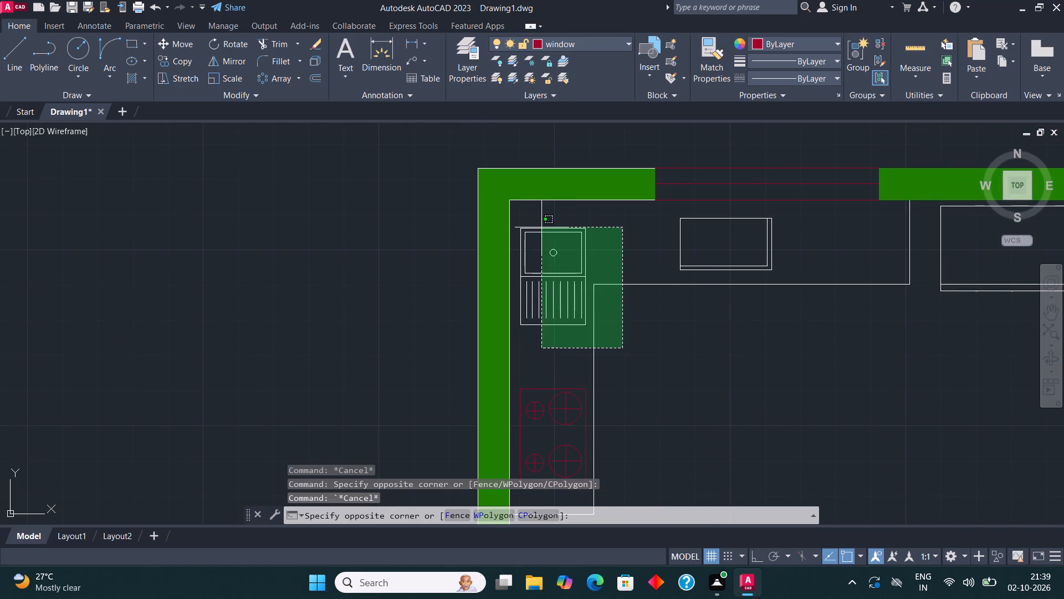
pyautogui.click(515, 214)
pyautogui.click(823, 315)
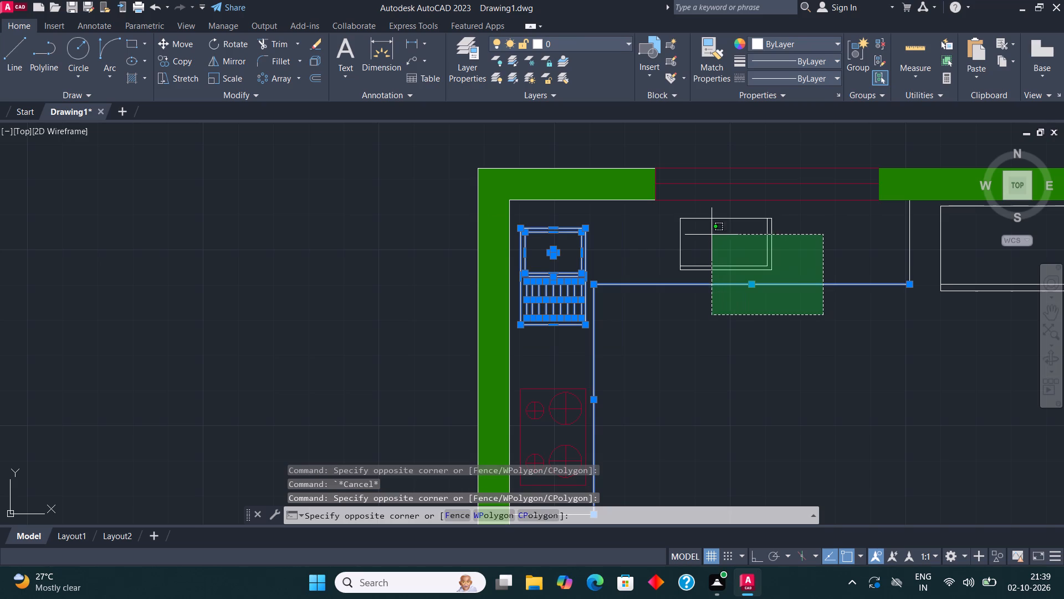
pyautogui.click(663, 217)
pyautogui.click(925, 309)
pyautogui.click(892, 258)
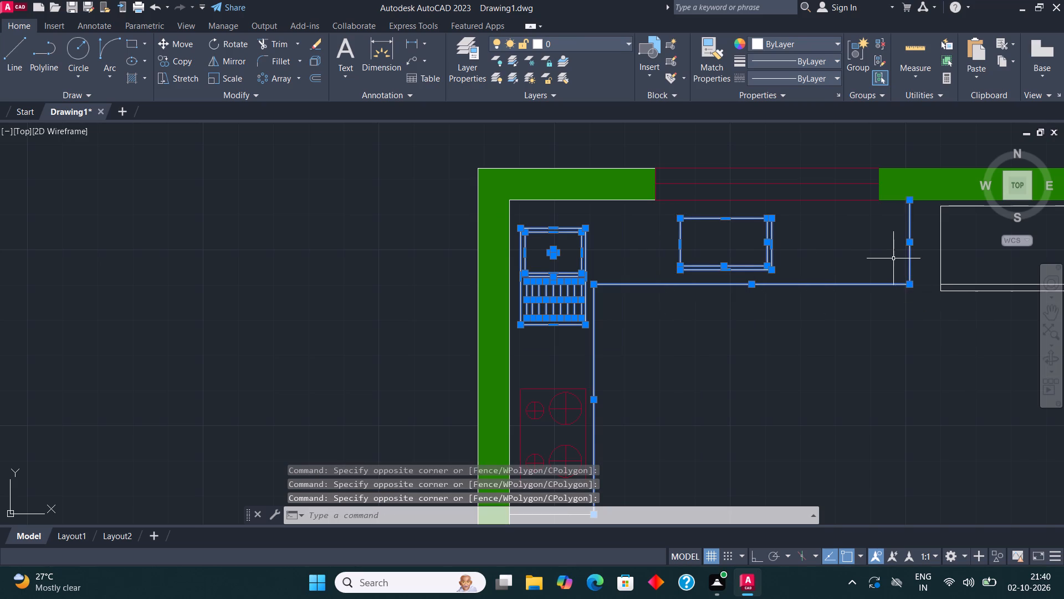
pyautogui.scroll(-1, 892, 262)
pyautogui.scroll(2, 714, 437)
pyautogui.moveTo(646, 415); pyautogui.dragTo(644, 410)
pyautogui.click(608, 372)
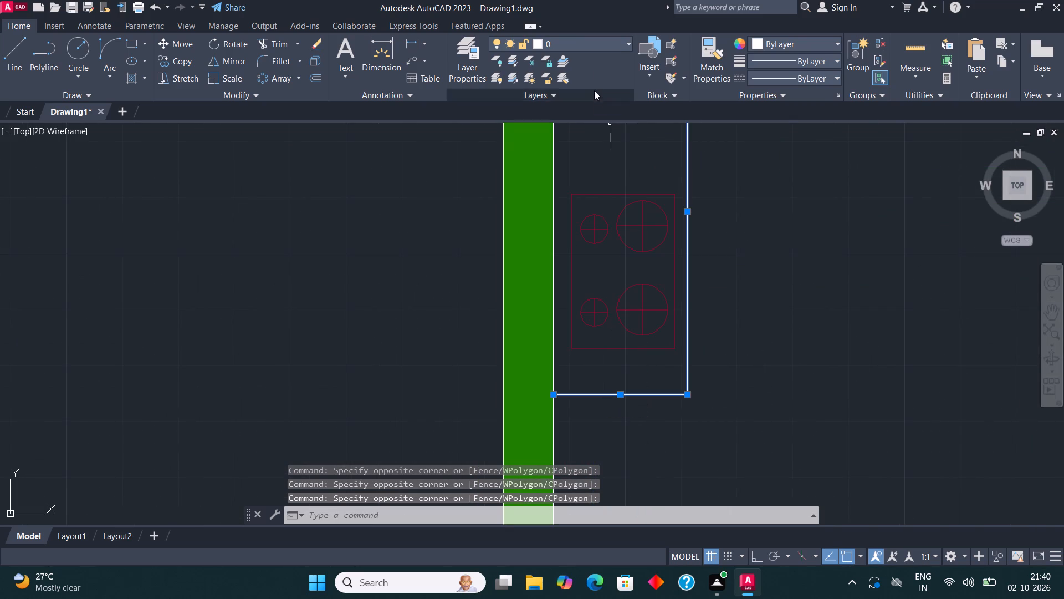
pyautogui.click(606, 44)
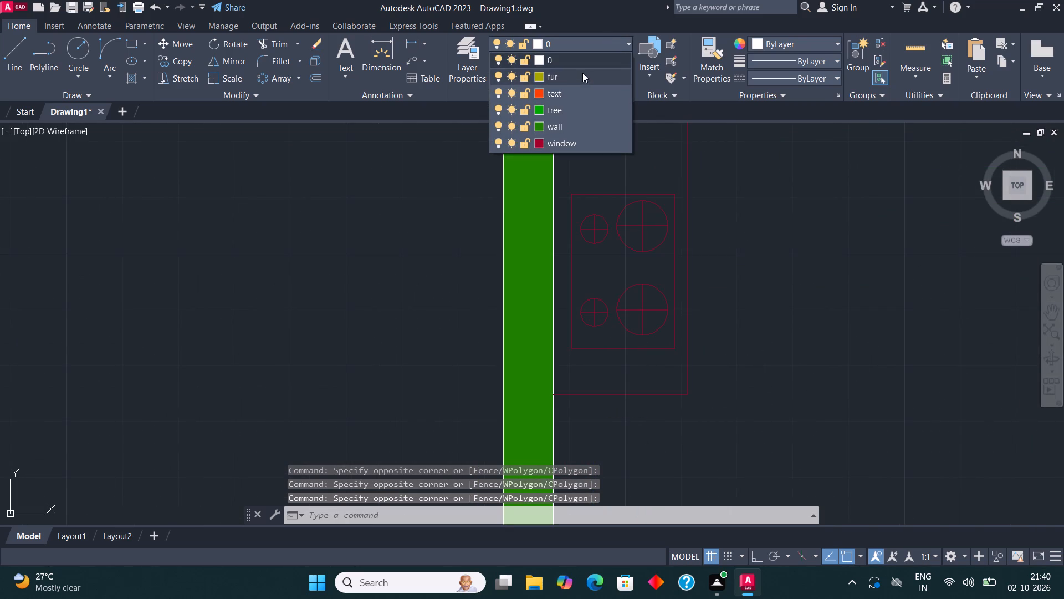
pyautogui.click(582, 73)
pyautogui.scroll(-3, 365, 316)
pyautogui.press('Escape')
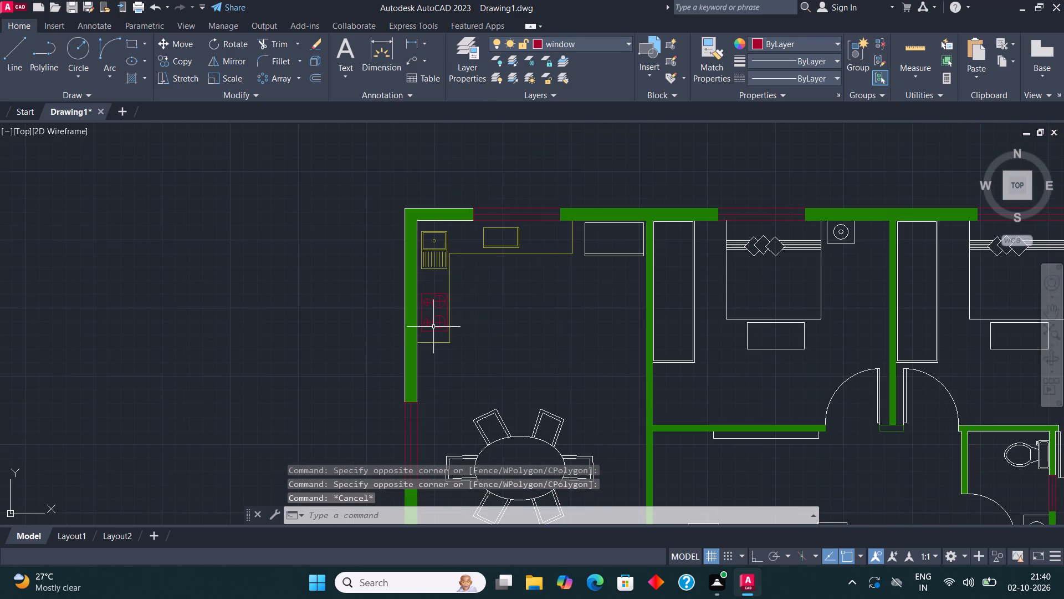
# Move the large rectangular appliance beside the end of the kitchen counter to the fur layer.
pyautogui.scroll(3, 598, 234)
pyautogui.click(600, 337)
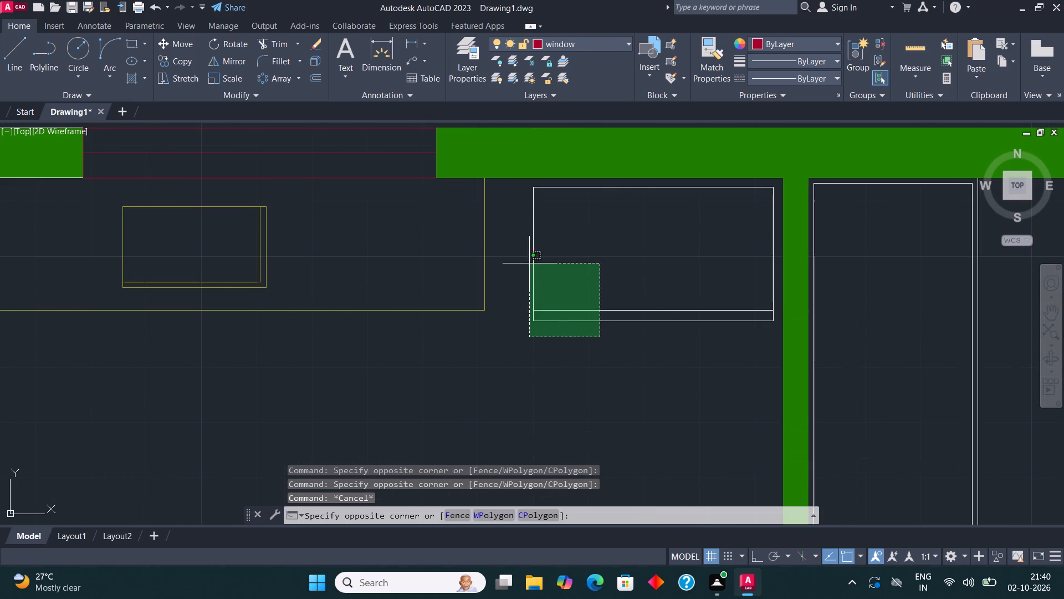
pyautogui.click(529, 263)
pyautogui.click(585, 35)
pyautogui.click(585, 44)
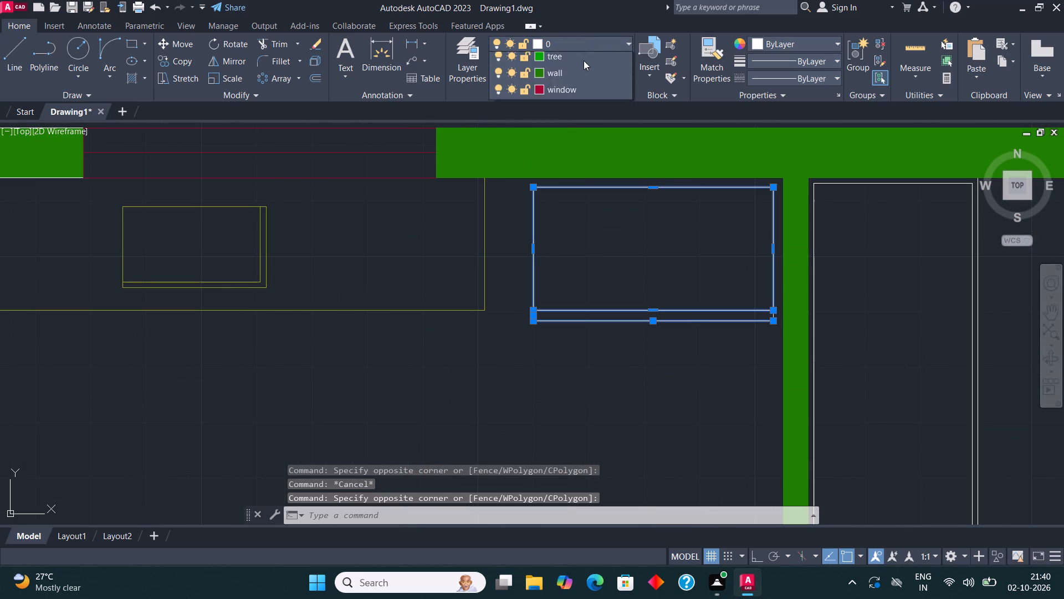
pyautogui.click(582, 76)
pyautogui.scroll(-3, 444, 342)
pyautogui.press('Escape')
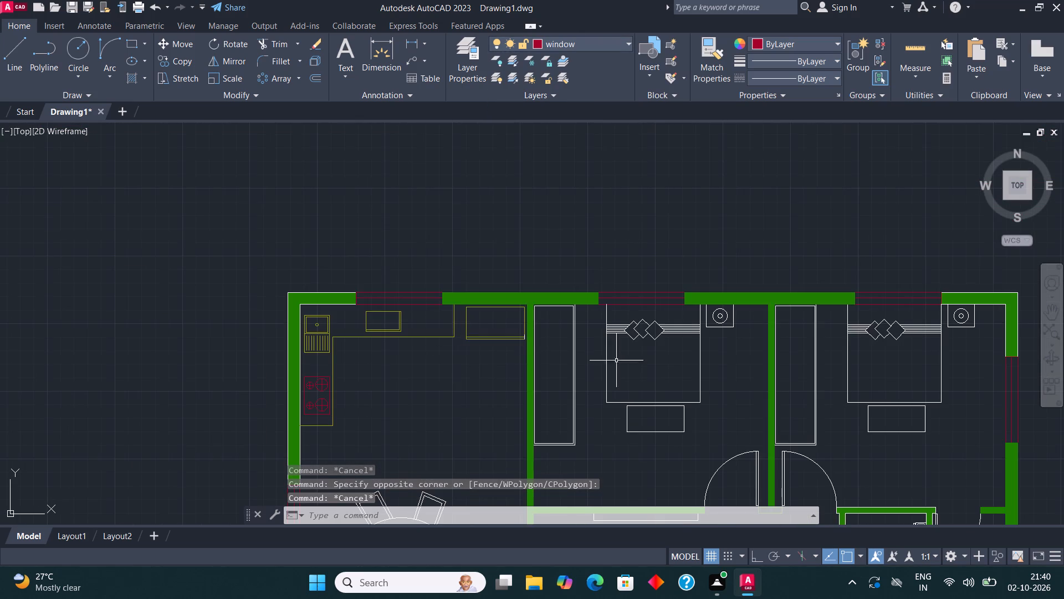
# Move the bed, bench, wardrobe and bedside table in the upper bedroom next to the kitchen to the fur layer.
pyautogui.scroll(1, 726, 413)
pyautogui.click(674, 458)
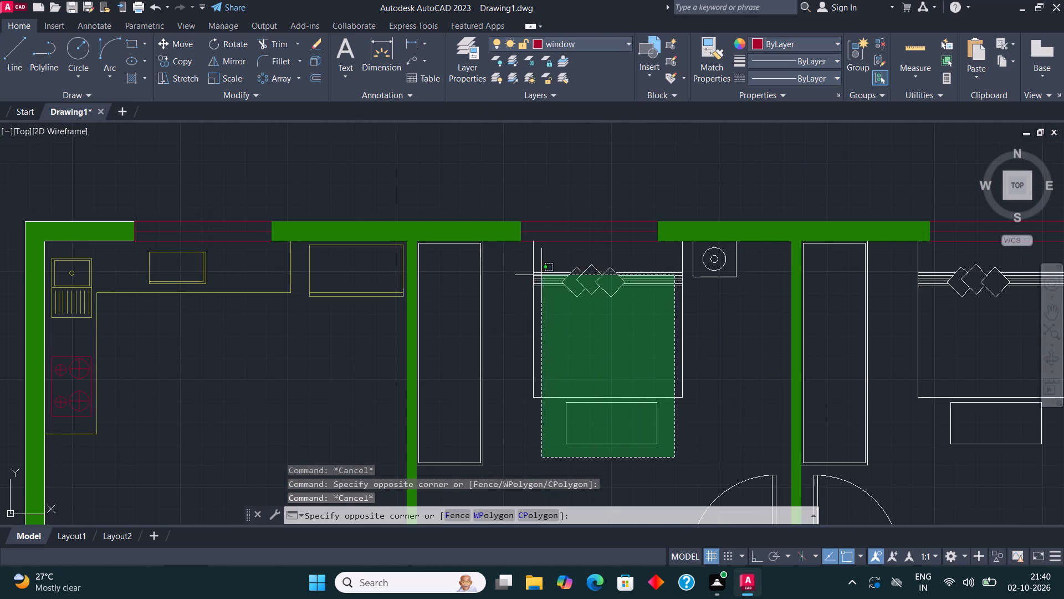
pyautogui.click(531, 262)
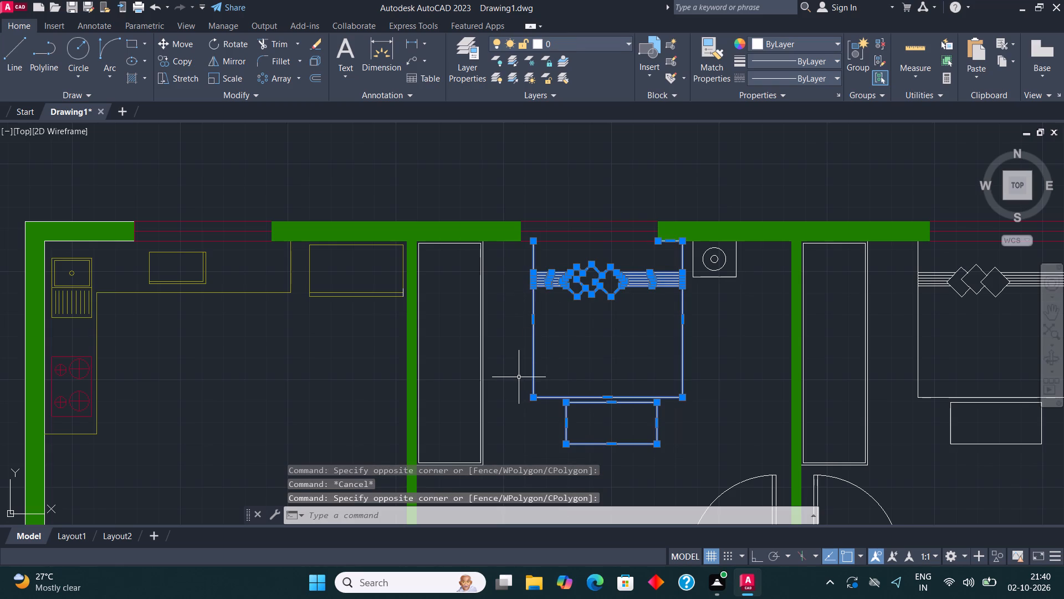
pyautogui.click(518, 378)
pyautogui.click(477, 307)
pyautogui.click(724, 298)
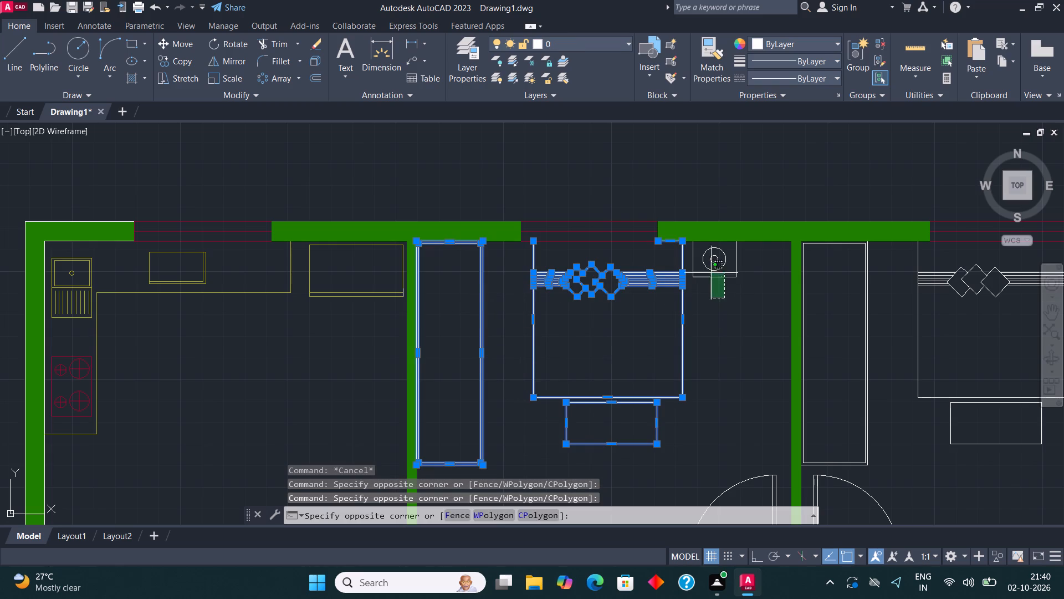
pyautogui.click(699, 250)
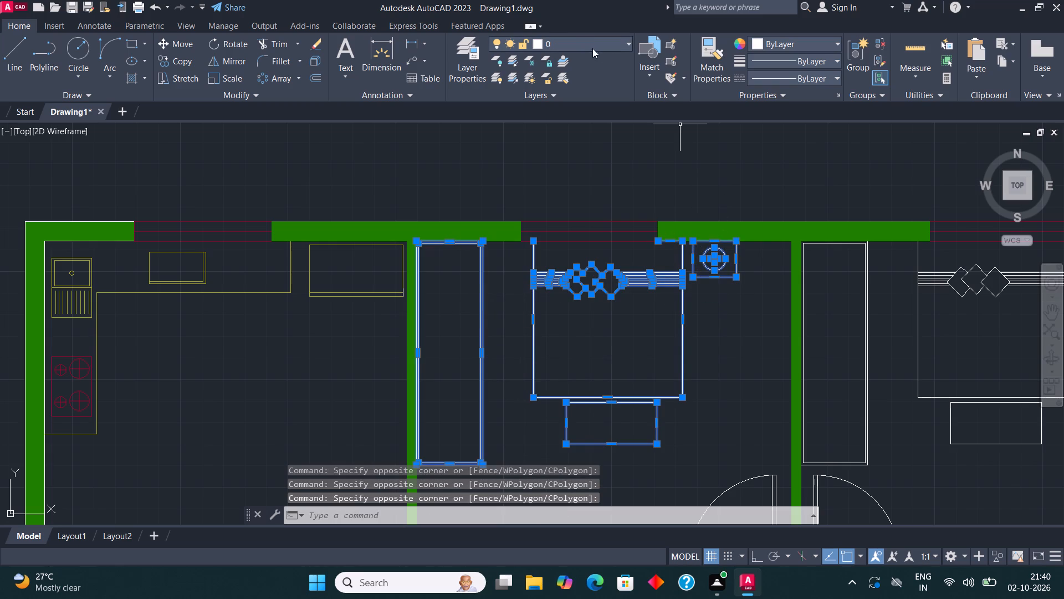
pyautogui.click(589, 40)
pyautogui.click(589, 79)
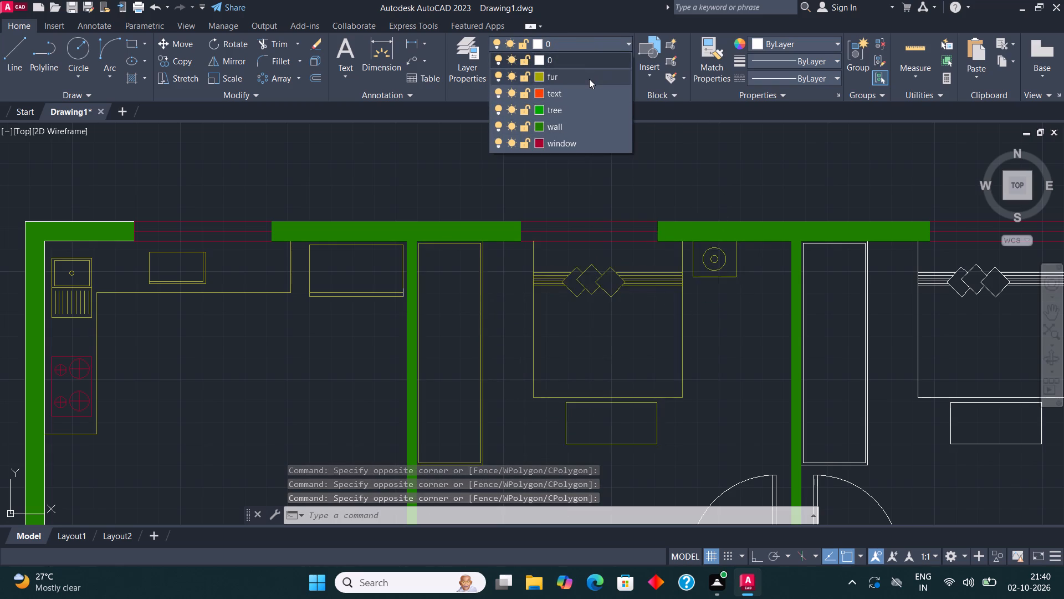
pyautogui.scroll(-2, 504, 184)
pyautogui.press('Escape')
# Move the wardrobe, bed, bench and bedside table in the upper corner bedroom opposite the kitchen side to the fur layer.
pyautogui.moveTo(709, 241); pyautogui.dragTo(688, 243, button='middle')
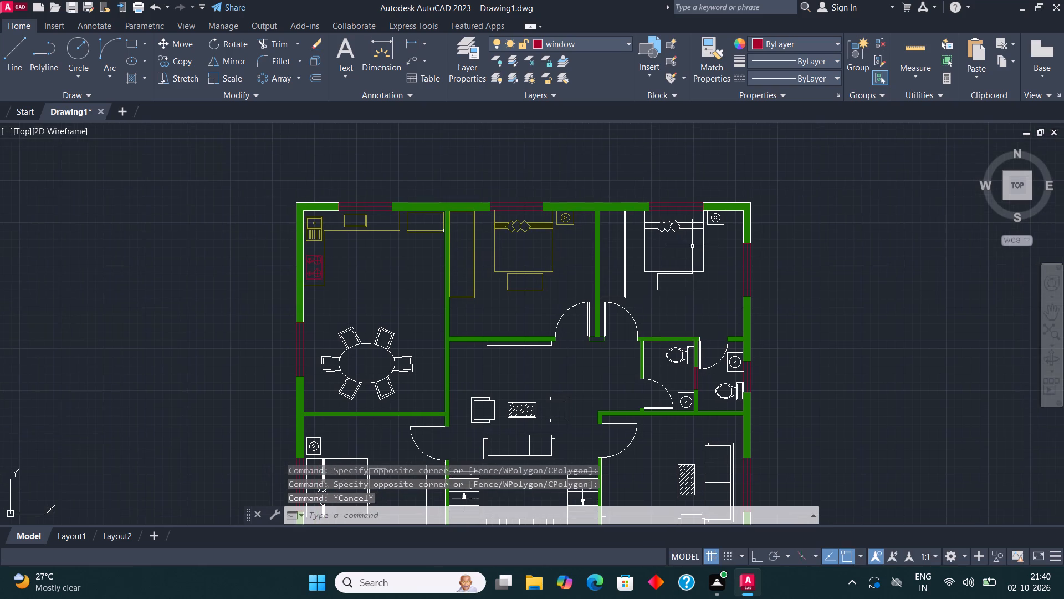
pyautogui.scroll(2, 695, 248)
pyautogui.click(720, 374)
pyautogui.click(502, 235)
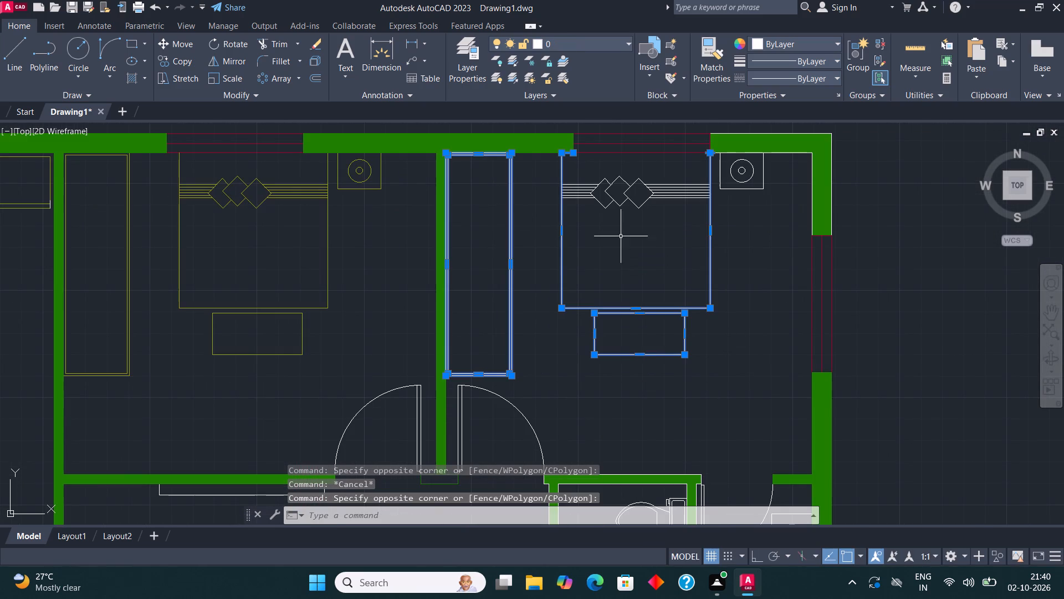
pyautogui.click(765, 240)
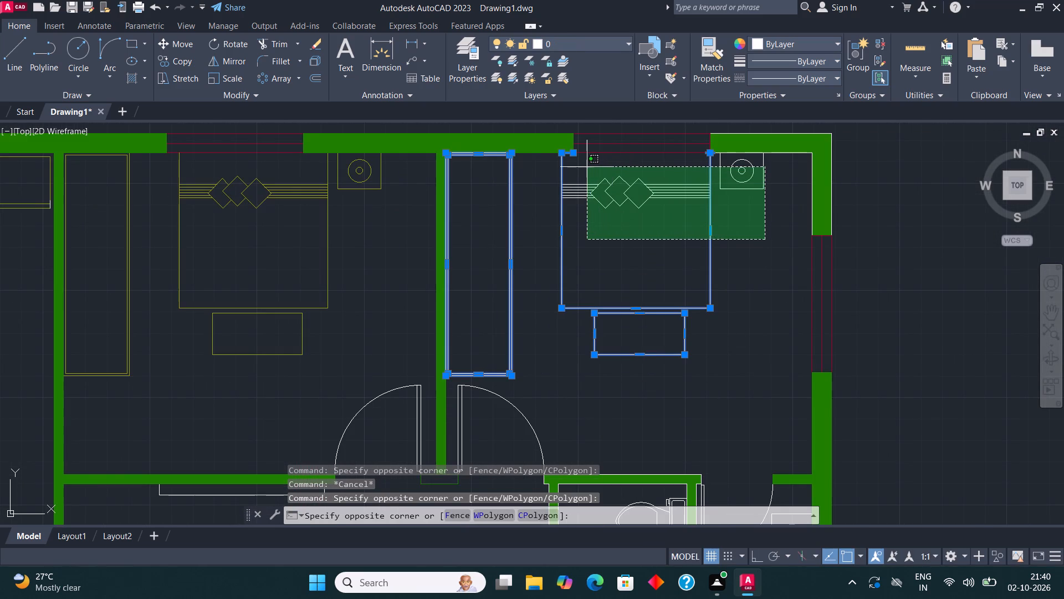
pyautogui.click(579, 161)
pyautogui.click(596, 42)
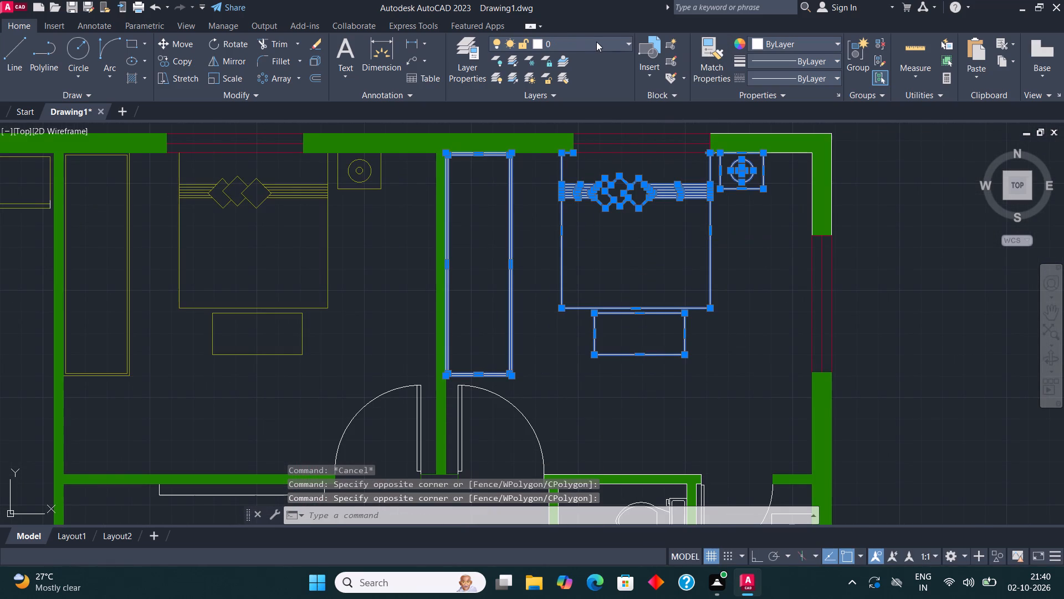
pyautogui.click(573, 73)
pyautogui.scroll(-2, 605, 176)
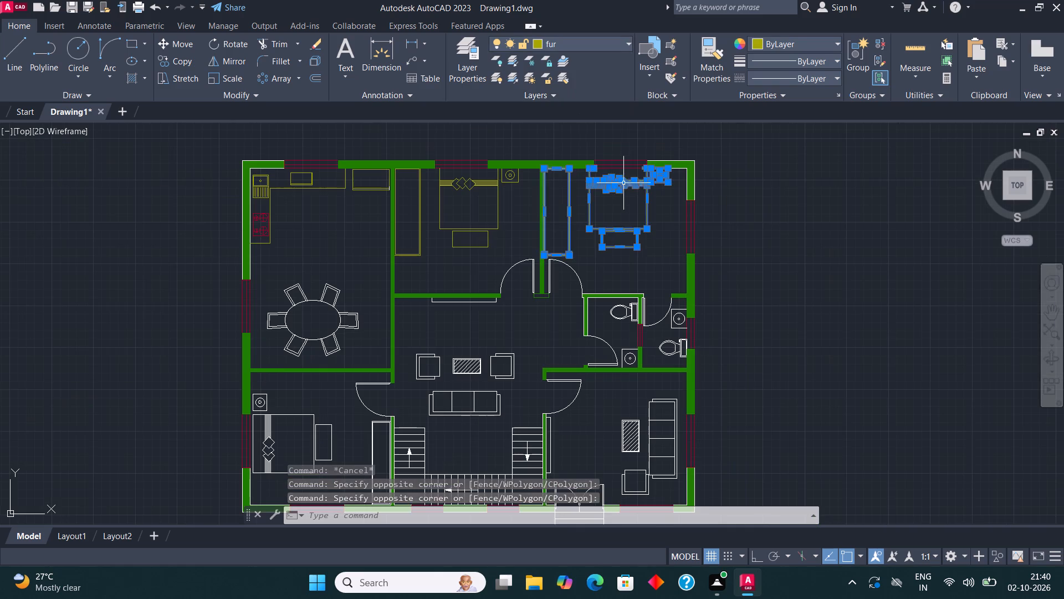
pyautogui.press('Escape')
# Move the oval dining table and its six chairs to the fur layer.
pyautogui.moveTo(644, 353); pyautogui.dragTo(761, 302, button='middle')
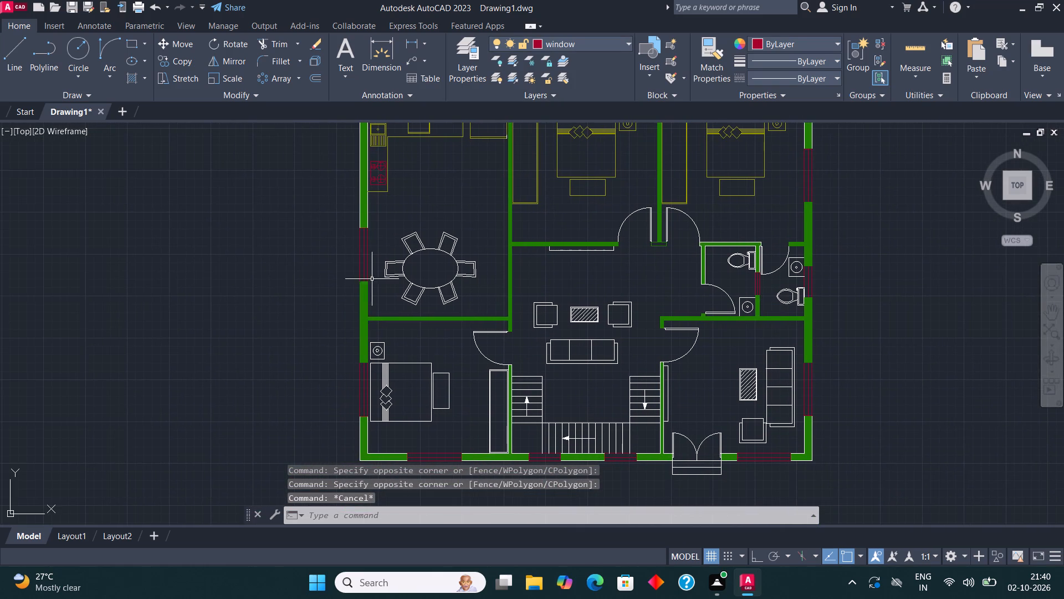
pyautogui.moveTo(335, 263); pyautogui.dragTo(367, 276, button='middle')
pyautogui.scroll(2, 451, 296)
pyautogui.click(569, 355)
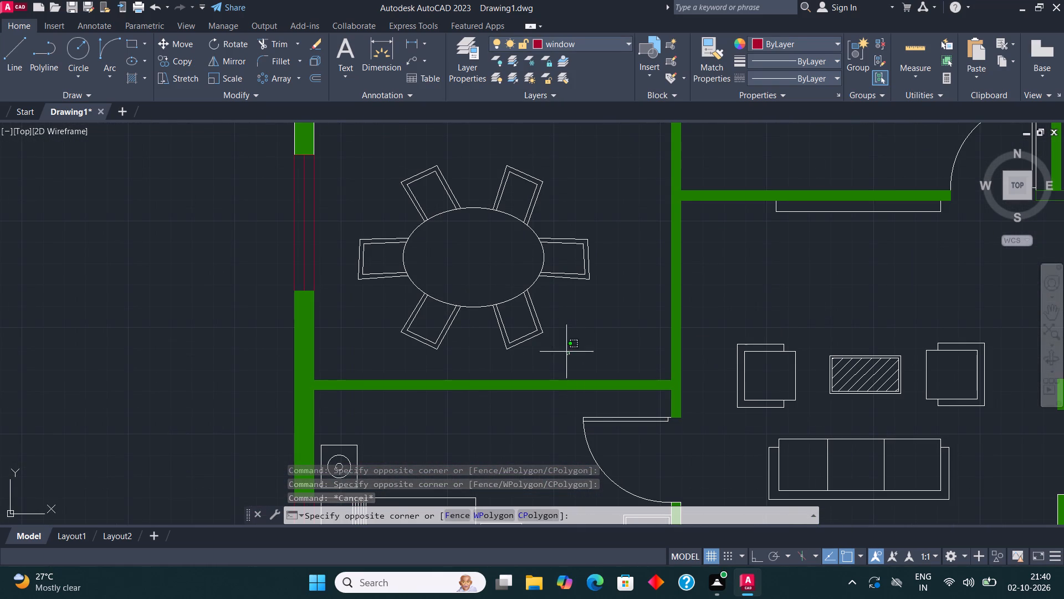
pyautogui.click(360, 158)
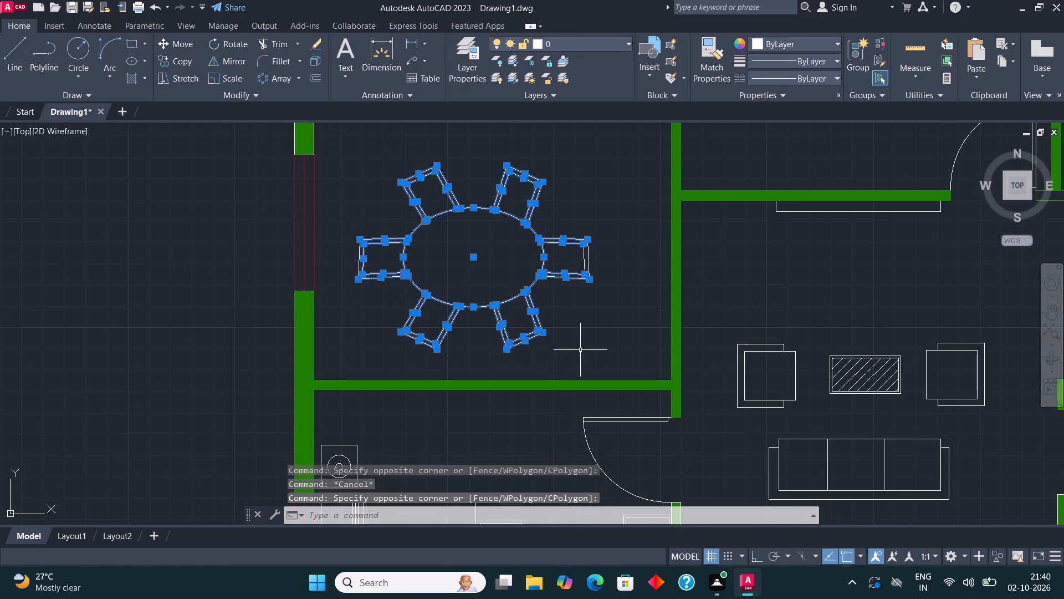
pyautogui.click(591, 319)
pyautogui.click(385, 198)
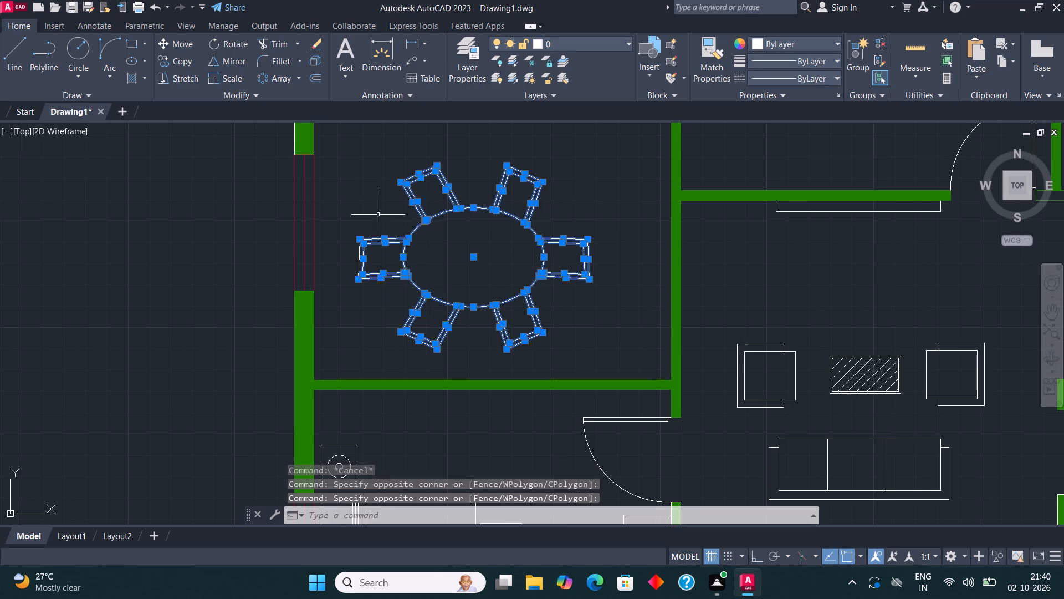
pyautogui.click(377, 291)
pyautogui.click(343, 236)
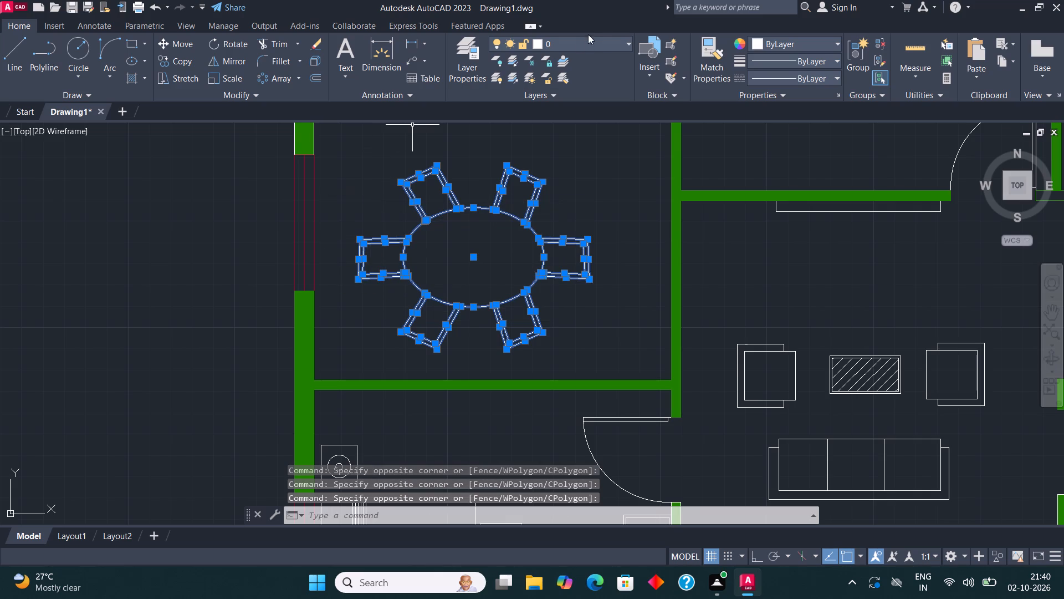
pyautogui.click(589, 44)
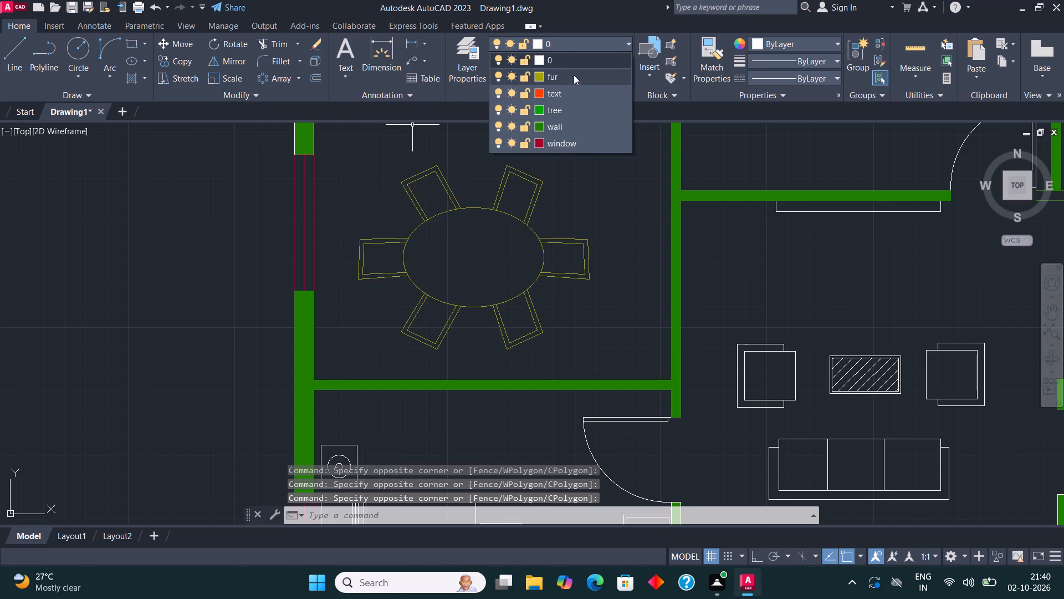
pyautogui.click(574, 75)
pyautogui.press('Escape')
# Move the sofa, two armchairs and hatched coffee table in the central living area to the fur layer.
pyautogui.scroll(-2, 395, 280)
pyautogui.moveTo(827, 317); pyautogui.dragTo(816, 281, button='middle')
pyautogui.scroll(2, 587, 308)
pyautogui.click(634, 385)
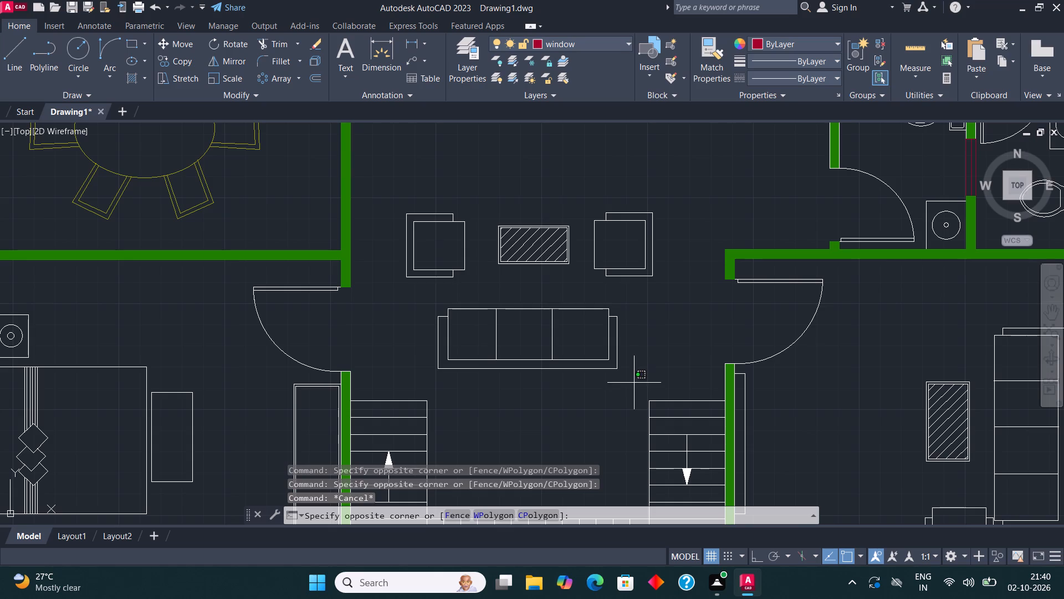
pyautogui.click(389, 179)
pyautogui.click(664, 293)
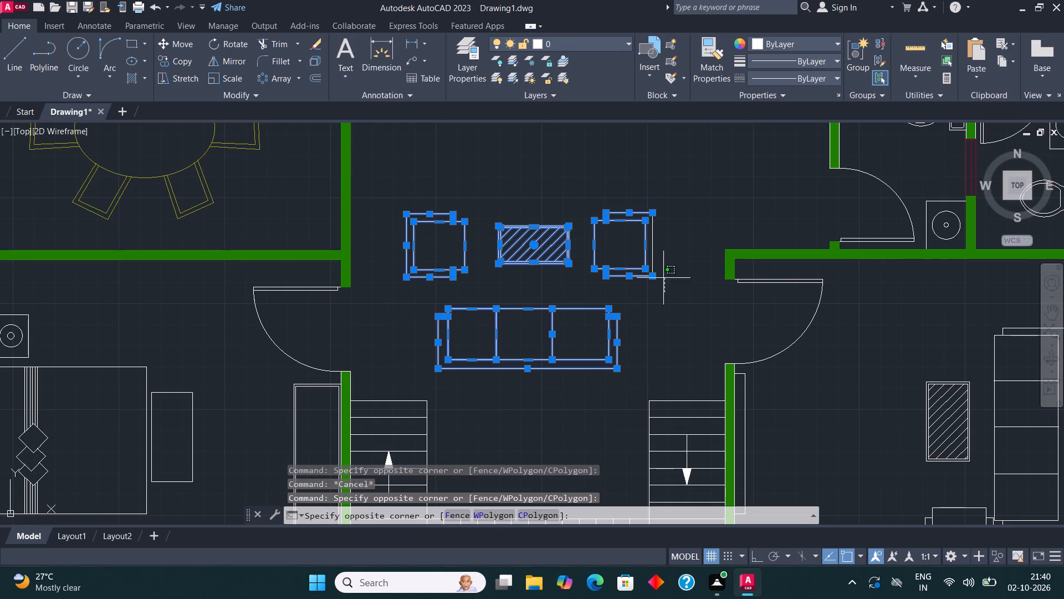
pyautogui.click(590, 186)
pyautogui.click(572, 42)
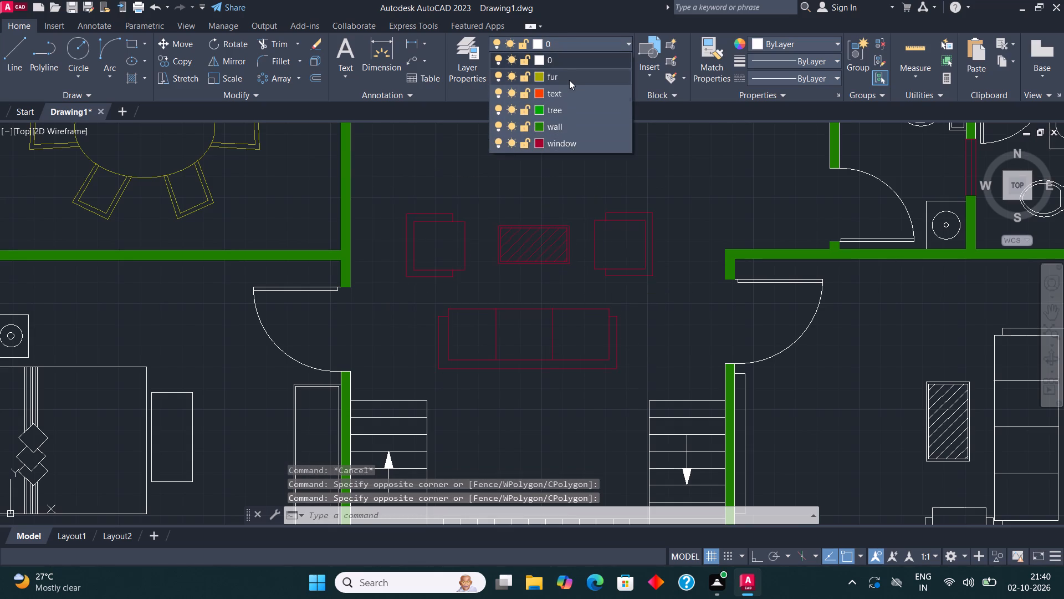
pyautogui.click(569, 80)
pyautogui.scroll(-1, 582, 183)
pyautogui.press('Escape')
pyautogui.moveTo(432, 287); pyautogui.dragTo(439, 287, button='middle')
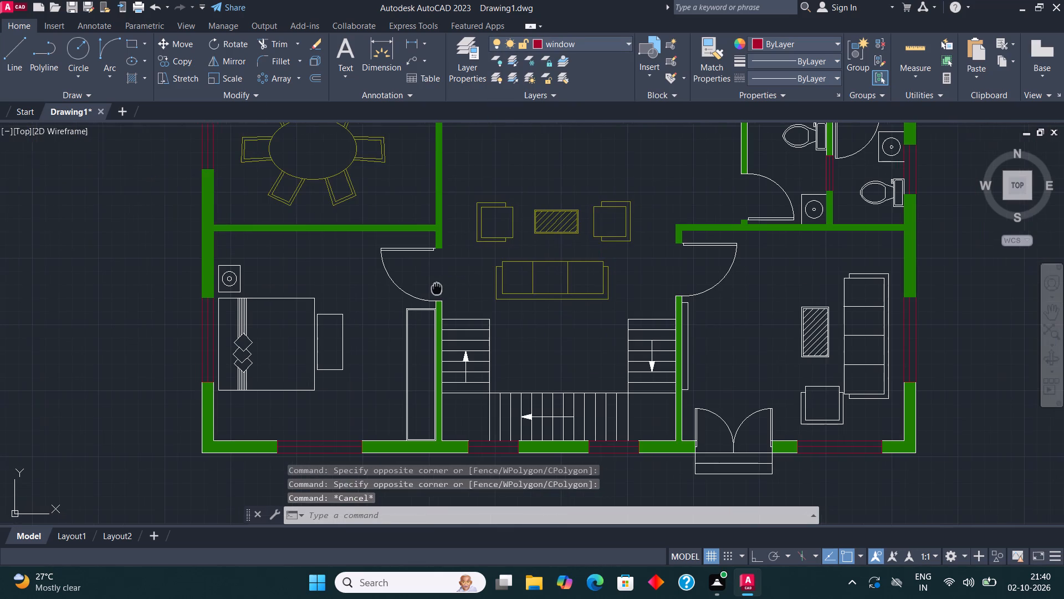
# Move the bed, bench and bedside table in the lower bedroom below the dining area to the fur layer.
pyautogui.moveTo(439, 287); pyautogui.dragTo(644, 302, button='middle')
pyautogui.scroll(-1, 591, 292)
pyautogui.scroll(1, 594, 348)
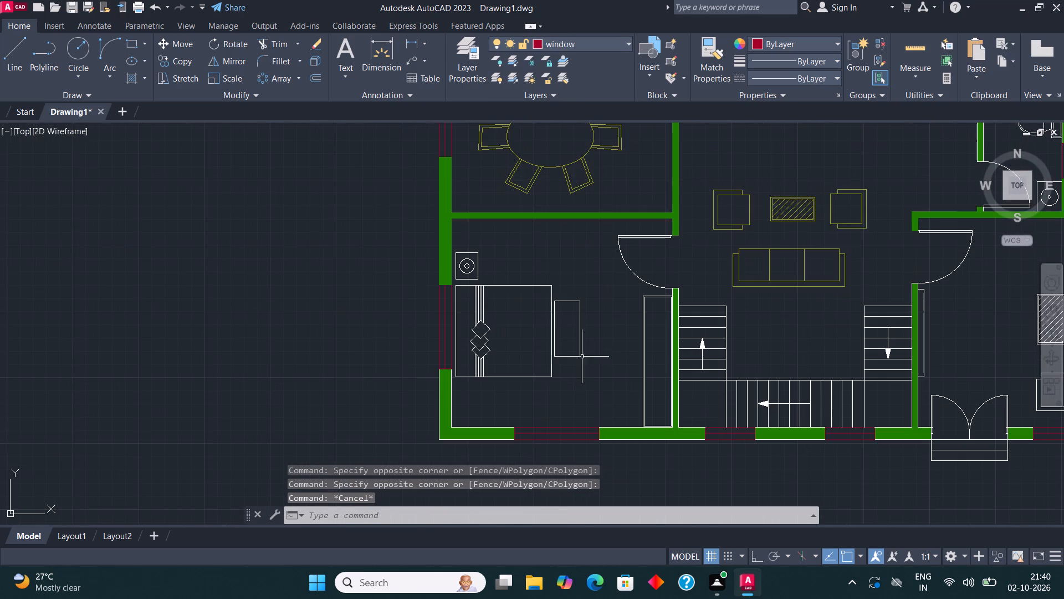
pyautogui.click(584, 384)
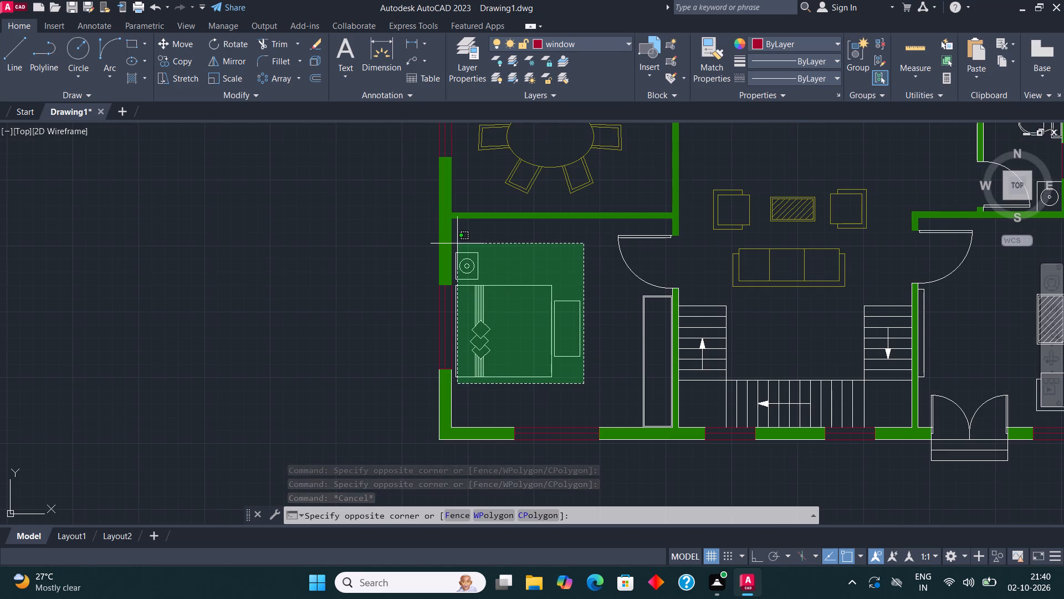
pyautogui.click(454, 242)
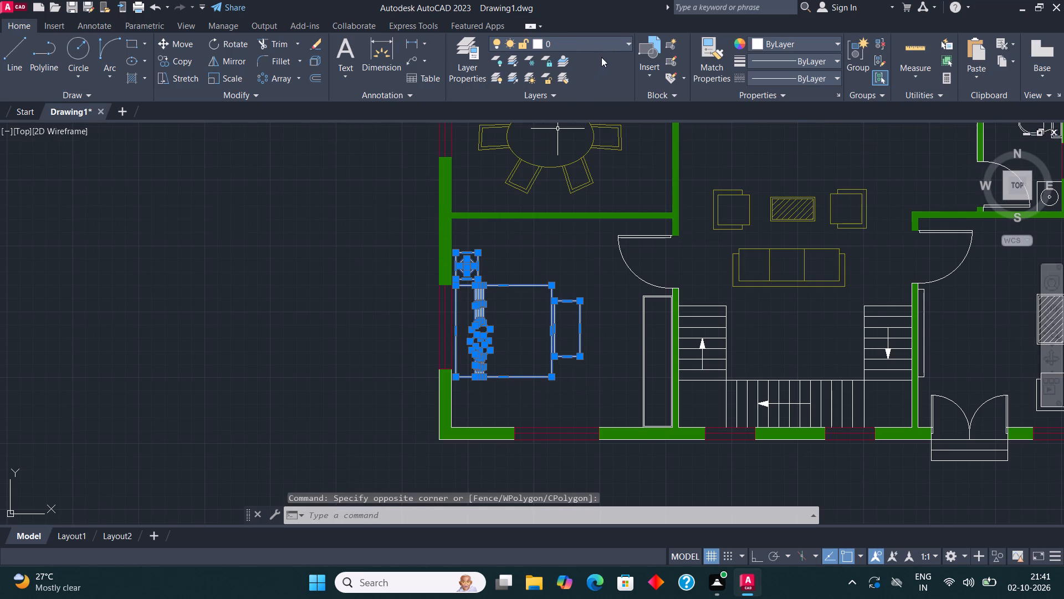
pyautogui.click(604, 44)
pyautogui.click(591, 78)
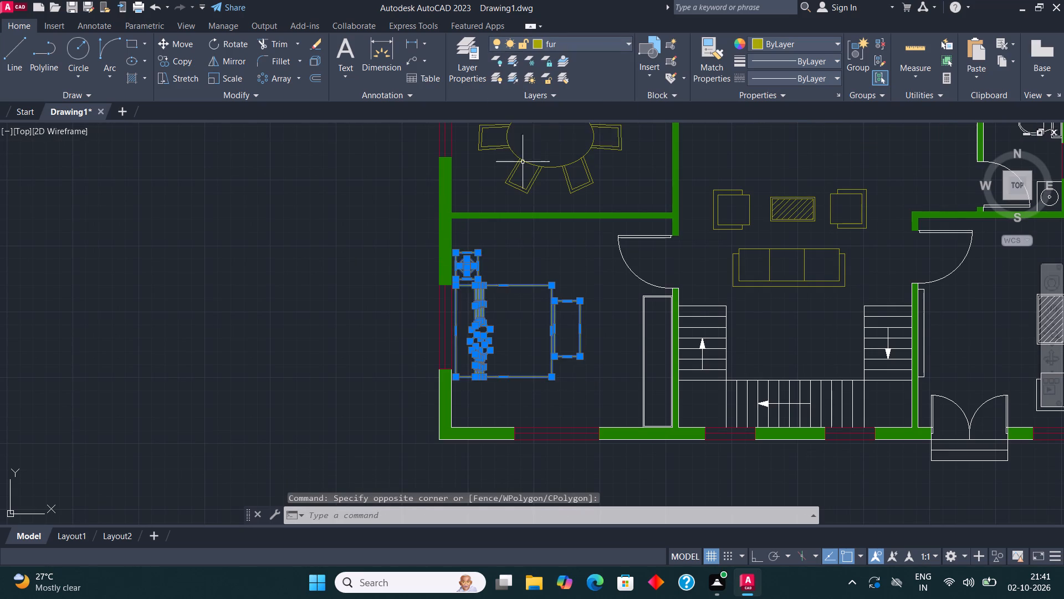
pyautogui.scroll(-1, 429, 282)
pyautogui.press('Escape')
# Move the wardrobe beside the staircase in the lower bedroom to the fur layer.
pyautogui.moveTo(746, 343); pyautogui.dragTo(590, 338, button='middle')
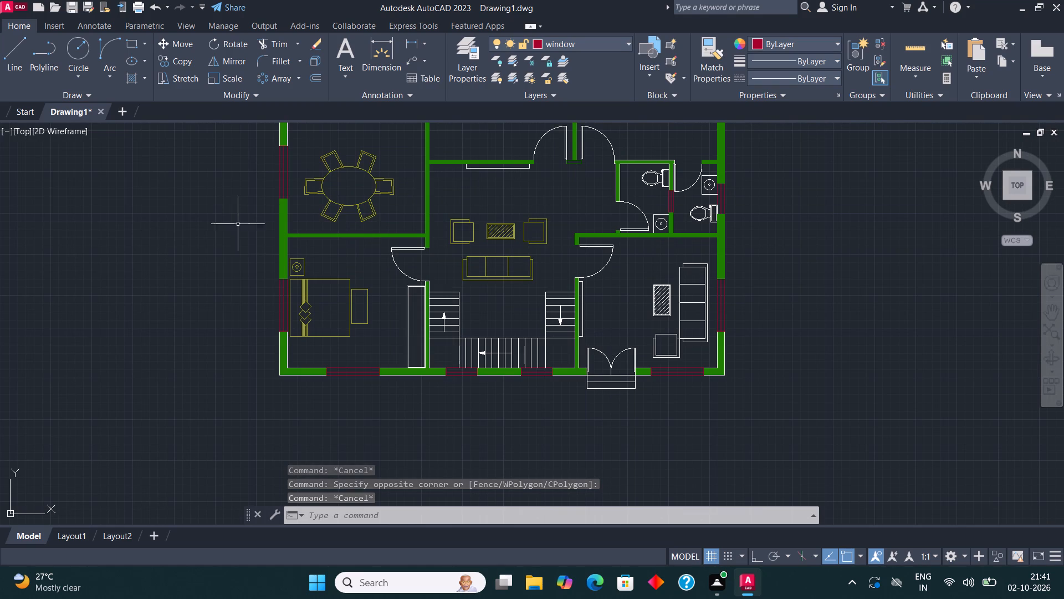
pyautogui.scroll(1, 393, 344)
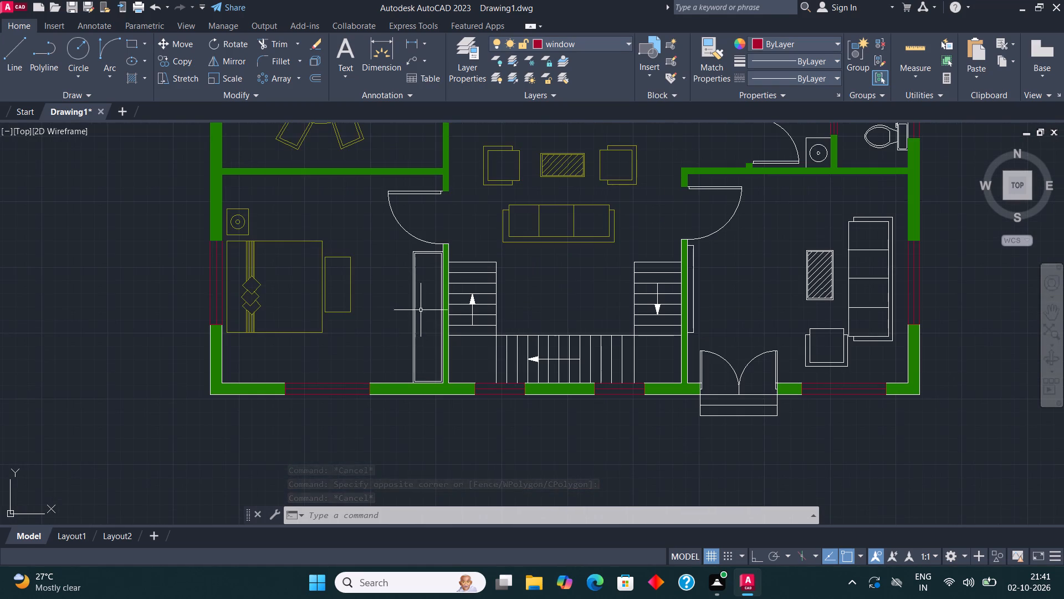
pyautogui.click(418, 307)
pyautogui.click(402, 283)
pyautogui.click(576, 39)
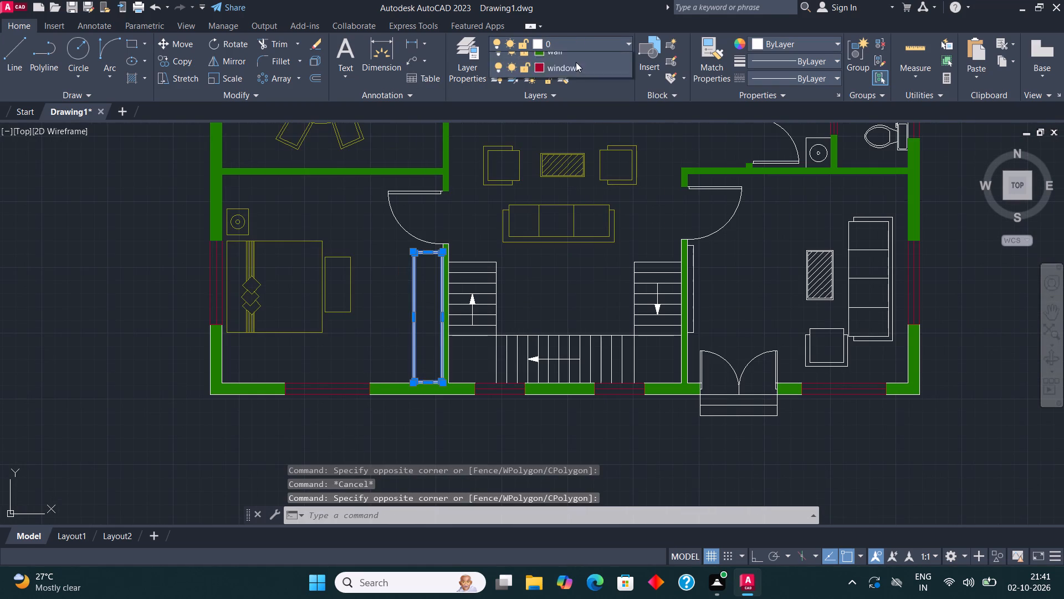
pyautogui.click(572, 72)
pyautogui.press('Escape')
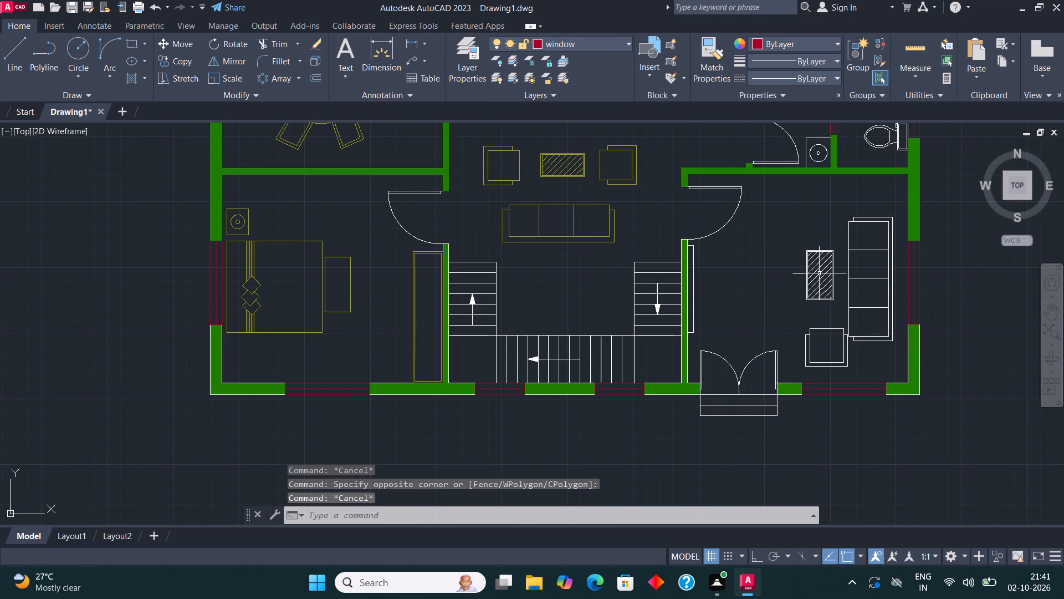
# Move the narrow wall unit, sofa, hatched coffee table and armchair in the room with the double entrance door to the fur layer.
pyautogui.moveTo(821, 274); pyautogui.dragTo(645, 280, button='middle')
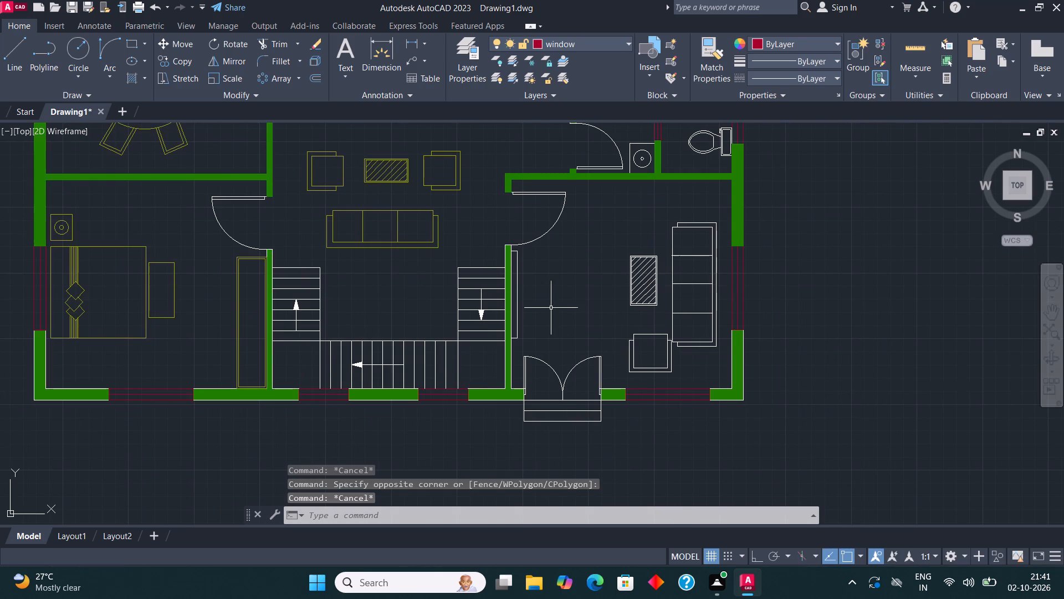
pyautogui.click(519, 287)
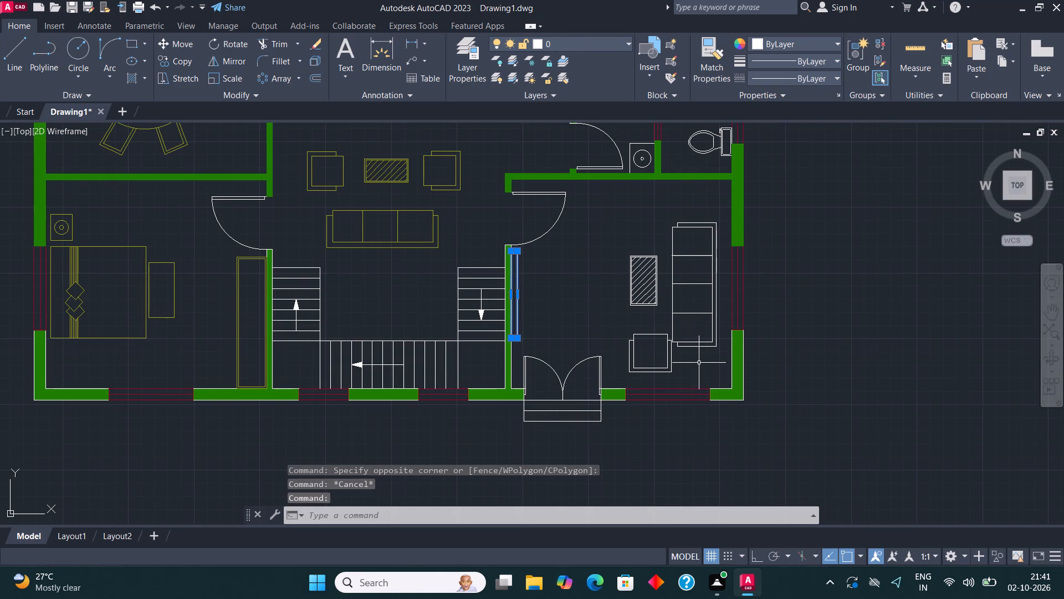
pyautogui.click(701, 368)
pyautogui.click(617, 213)
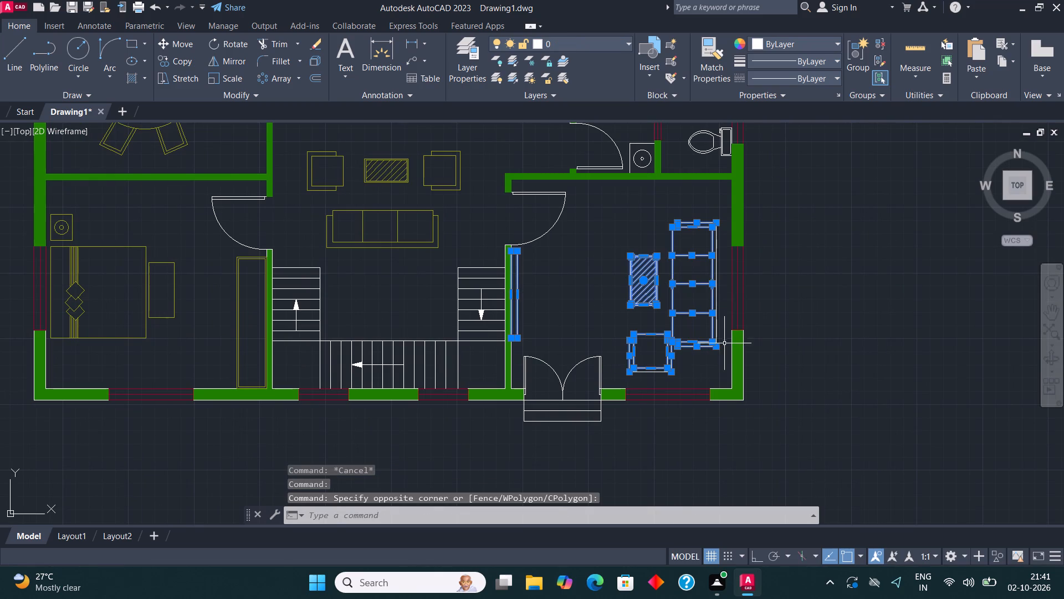
pyautogui.click(724, 343)
pyautogui.click(682, 240)
pyautogui.click(605, 39)
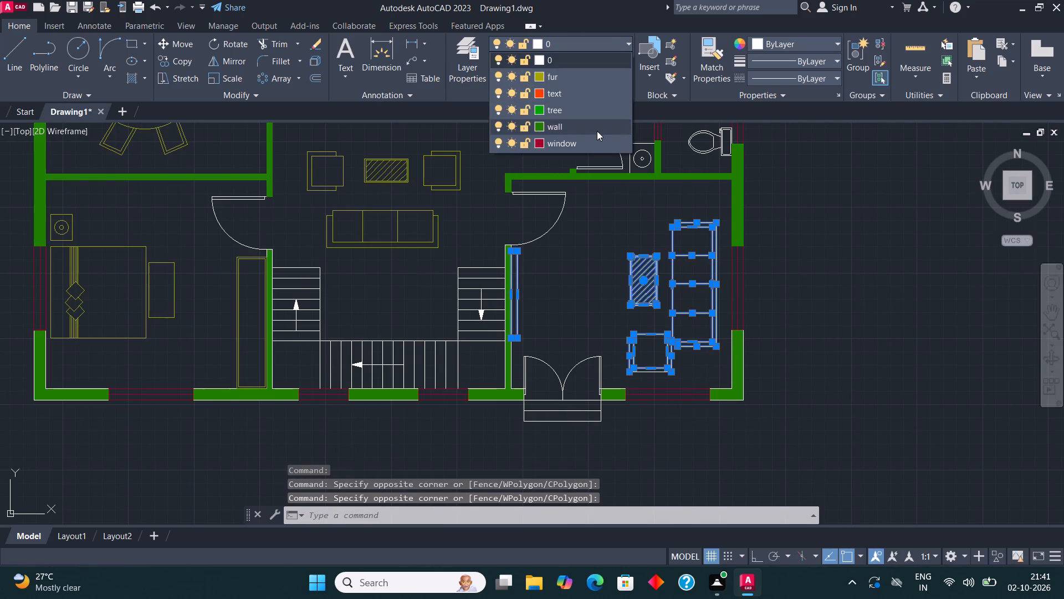
pyautogui.click(588, 77)
pyautogui.press('Escape')
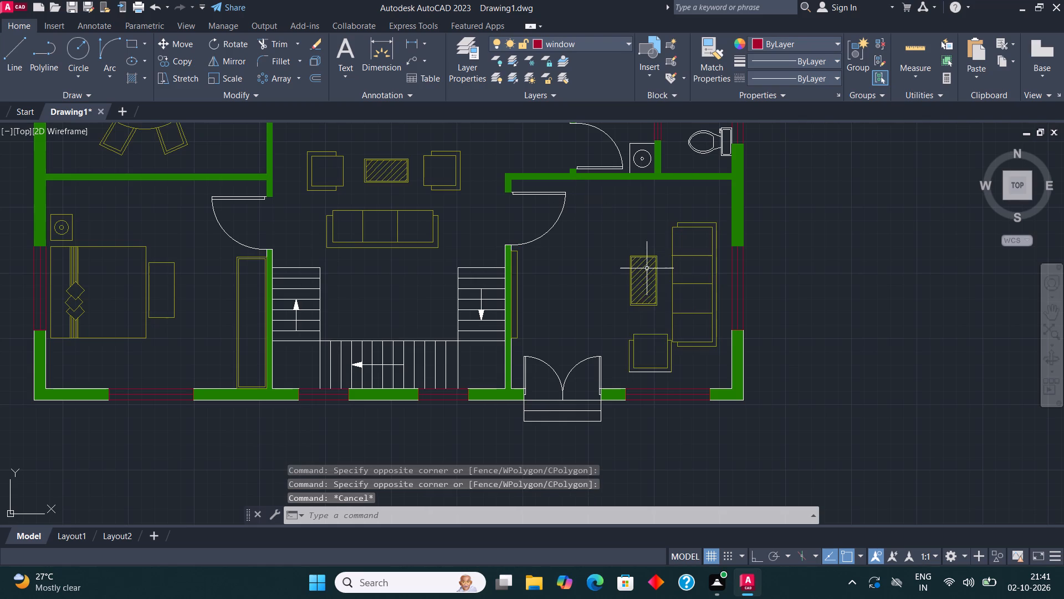
# Move the armchair's seat square and remaining outline line near the double entrance door to the fur layer.
pyautogui.scroll(2, 664, 374)
pyautogui.moveTo(655, 383); pyautogui.dragTo(646, 372)
pyautogui.click(601, 323)
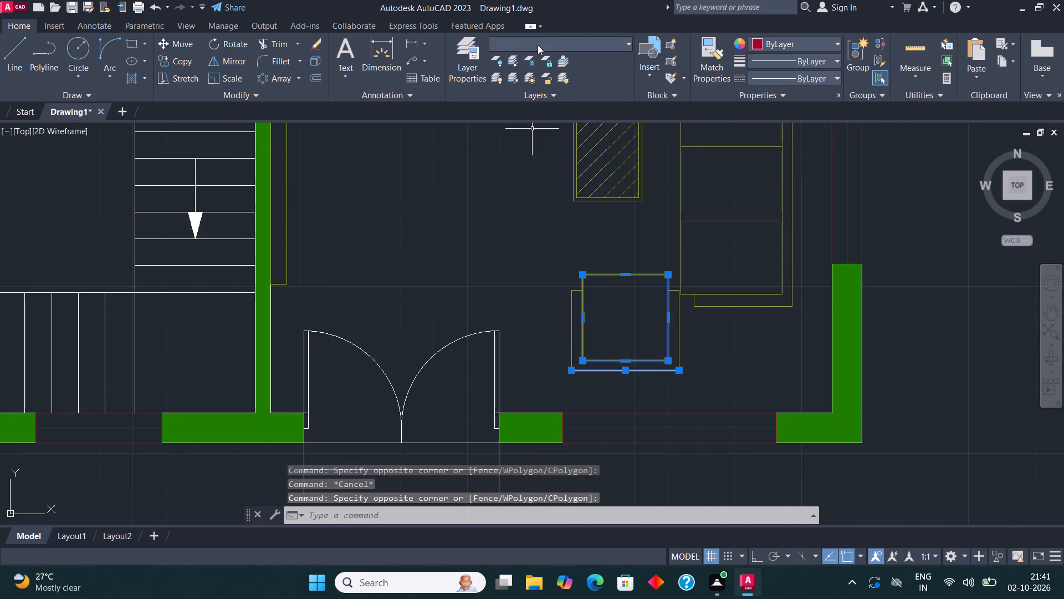
pyautogui.click(541, 39)
pyautogui.click(574, 72)
pyautogui.press('Escape')
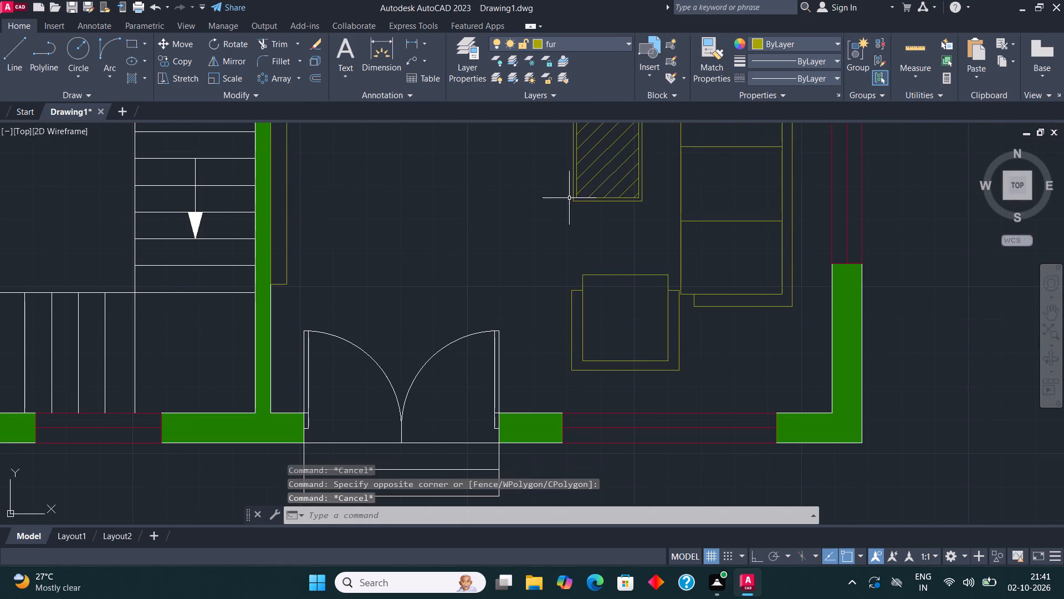
# Move the toilets and washbasins in both bathrooms to the fur layer.
pyautogui.scroll(-2, 608, 286)
pyautogui.moveTo(612, 276); pyautogui.dragTo(628, 306, button='middle')
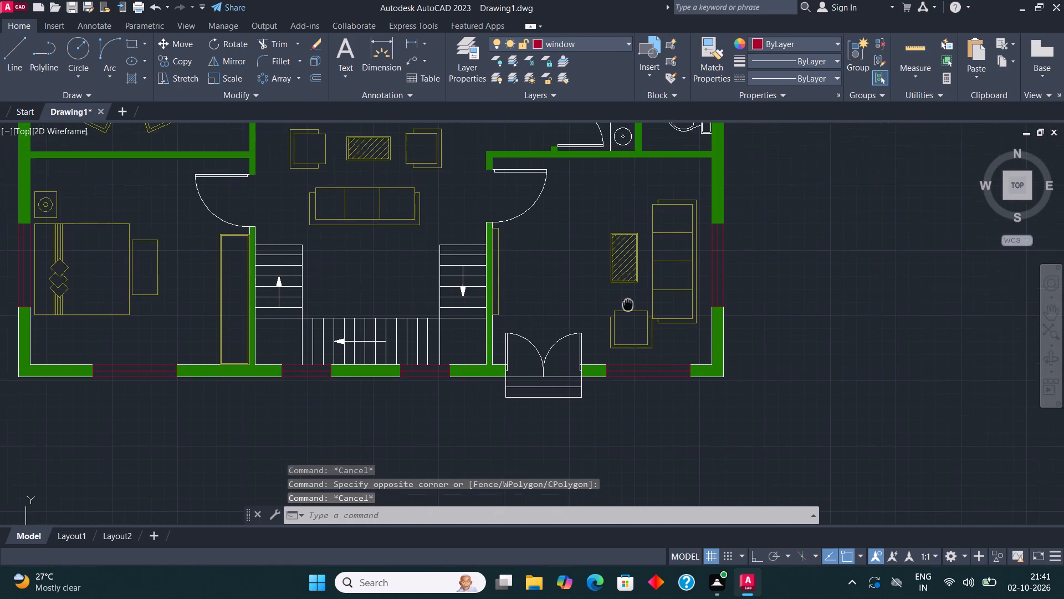
pyautogui.moveTo(628, 306); pyautogui.dragTo(670, 353, button='middle')
pyautogui.scroll(-1, 676, 360)
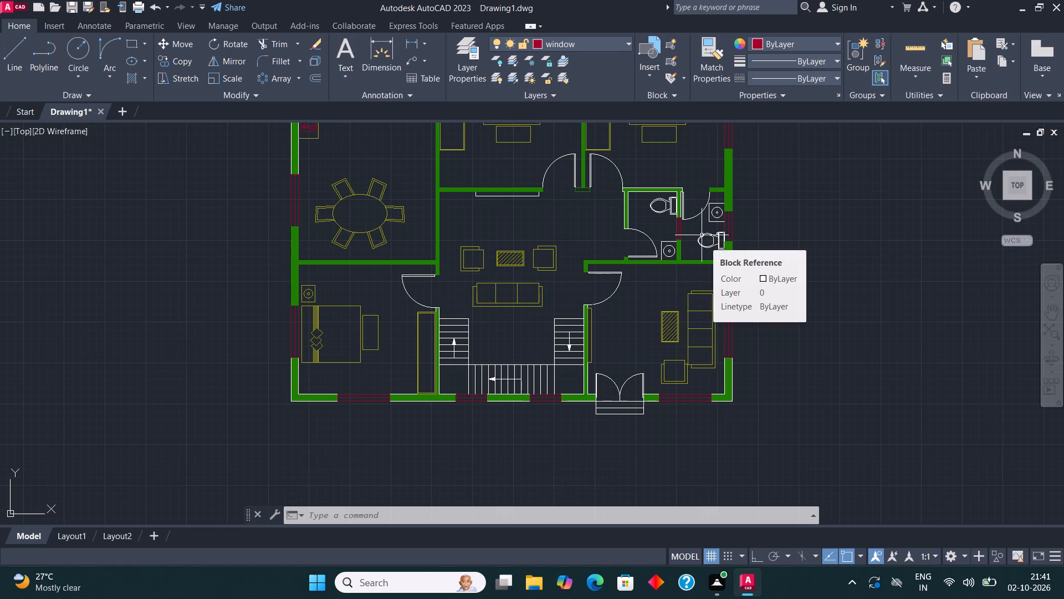
pyautogui.moveTo(743, 176); pyautogui.dragTo(734, 207, button='middle')
pyautogui.scroll(3, 695, 263)
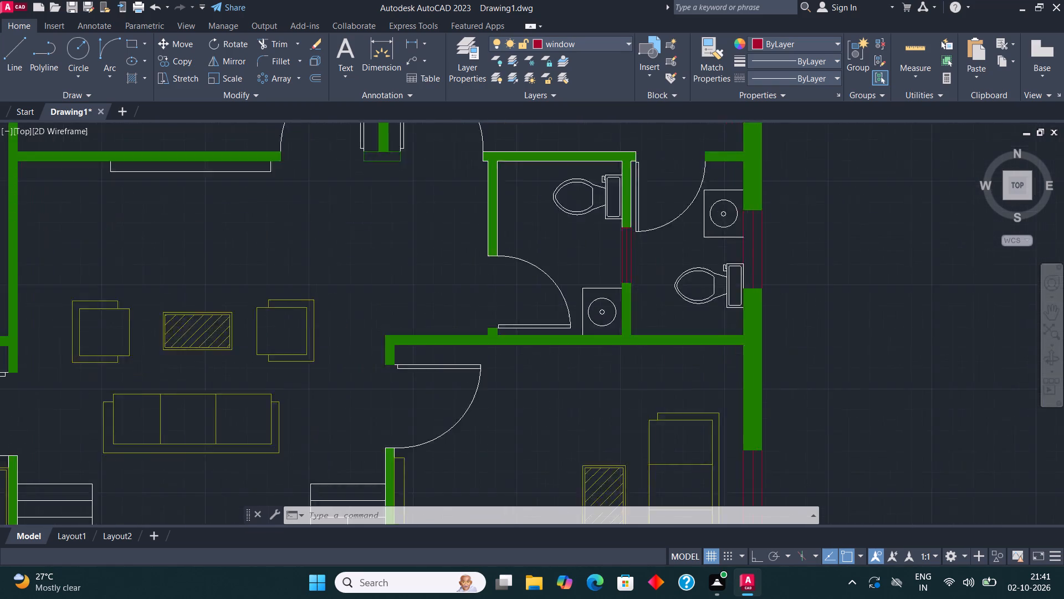
pyautogui.click(731, 333)
pyautogui.click(700, 268)
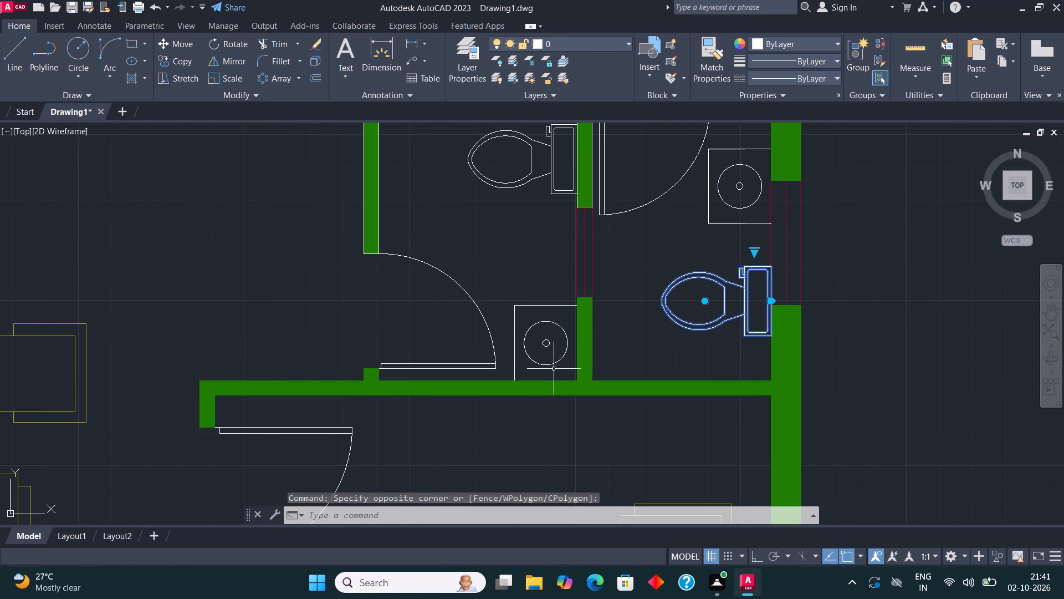
pyautogui.click(557, 372)
pyautogui.click(514, 297)
pyautogui.moveTo(519, 254); pyautogui.dragTo(519, 235)
pyautogui.click(508, 176)
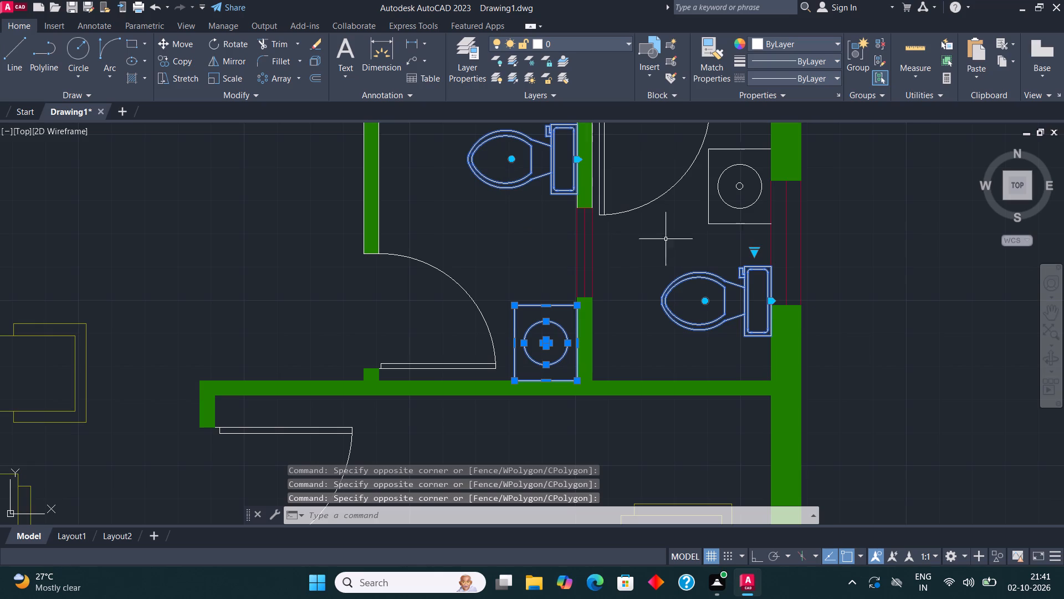
pyautogui.click(741, 242)
pyautogui.click(729, 174)
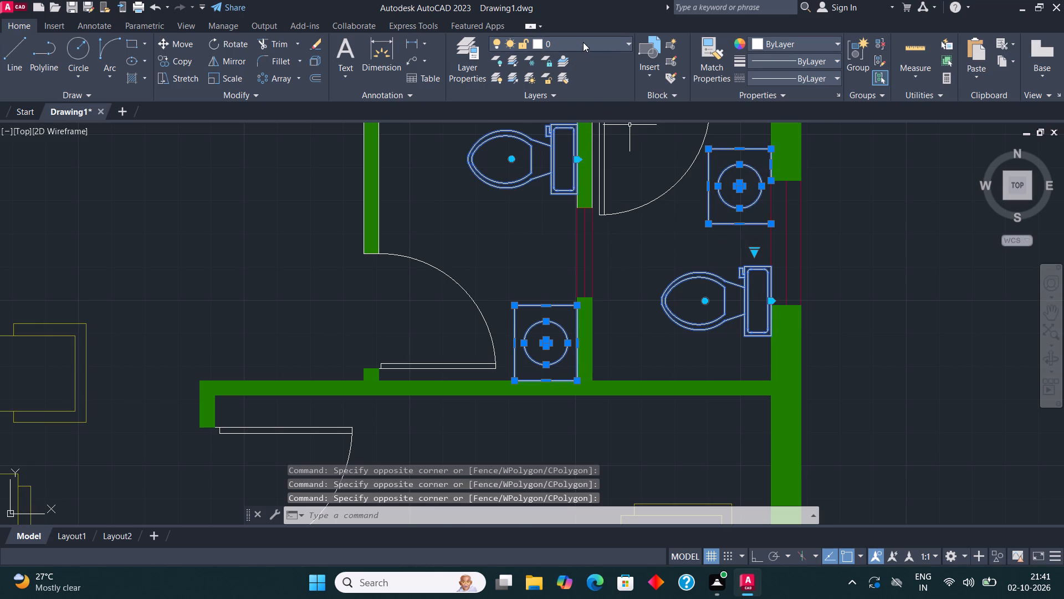
pyautogui.click(584, 39)
pyautogui.click(579, 75)
pyautogui.scroll(-2, 584, 234)
pyautogui.press('Escape')
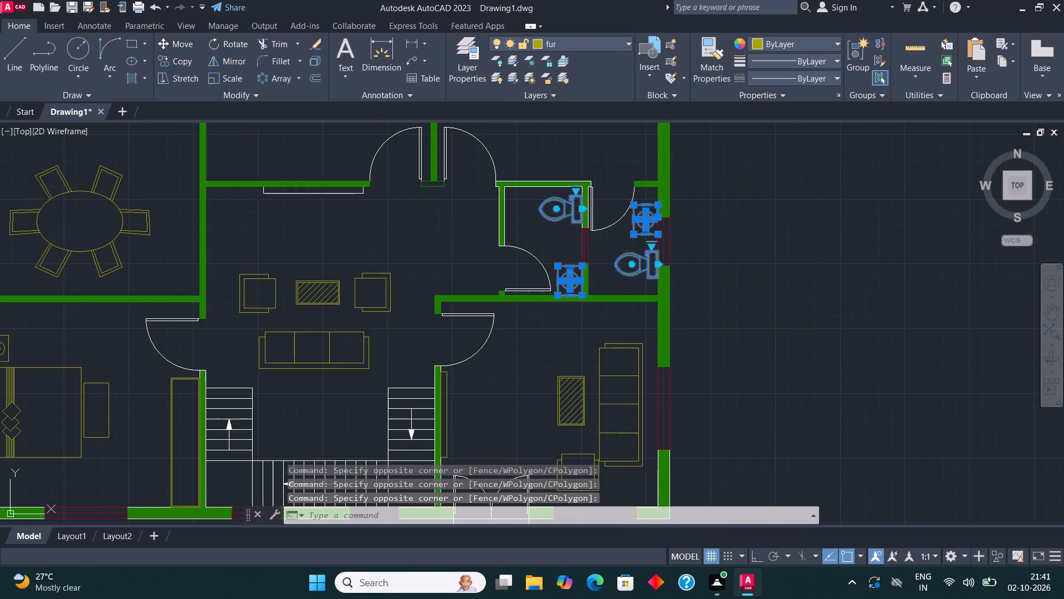
# Move the narrow wall unit on the central living area's upper wall to the fur layer.
pyautogui.moveTo(496, 246); pyautogui.dragTo(687, 207, button='middle')
pyautogui.scroll(-1, 640, 252)
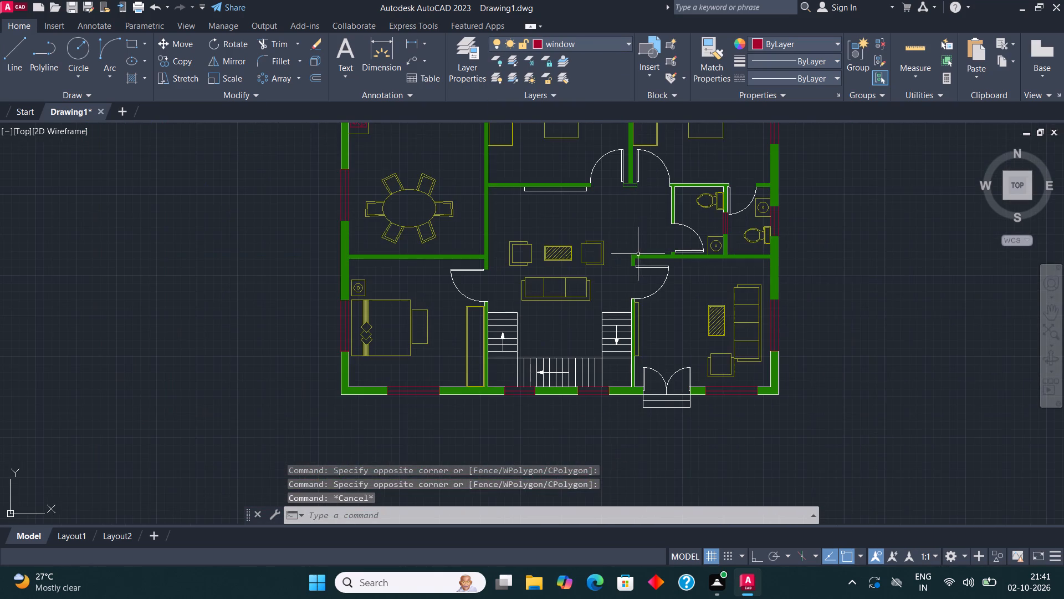
pyautogui.moveTo(636, 220); pyautogui.dragTo(610, 387, button='middle')
pyautogui.scroll(3, 512, 371)
pyautogui.moveTo(522, 353); pyautogui.dragTo(520, 346)
pyautogui.click(501, 311)
pyautogui.click(575, 38)
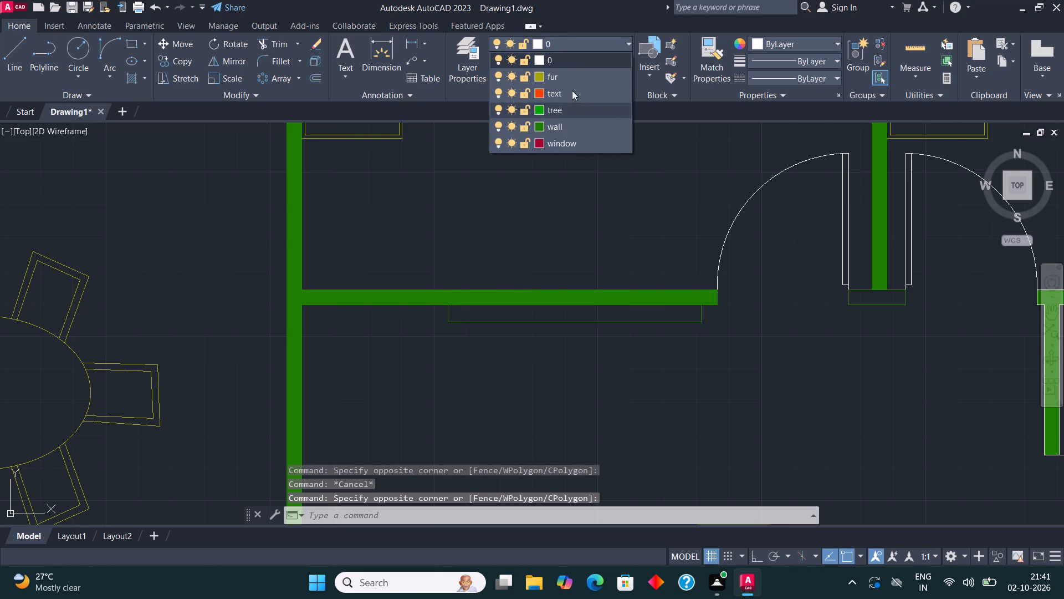
pyautogui.click(574, 69)
pyautogui.scroll(-3, 557, 186)
pyautogui.press('Escape')
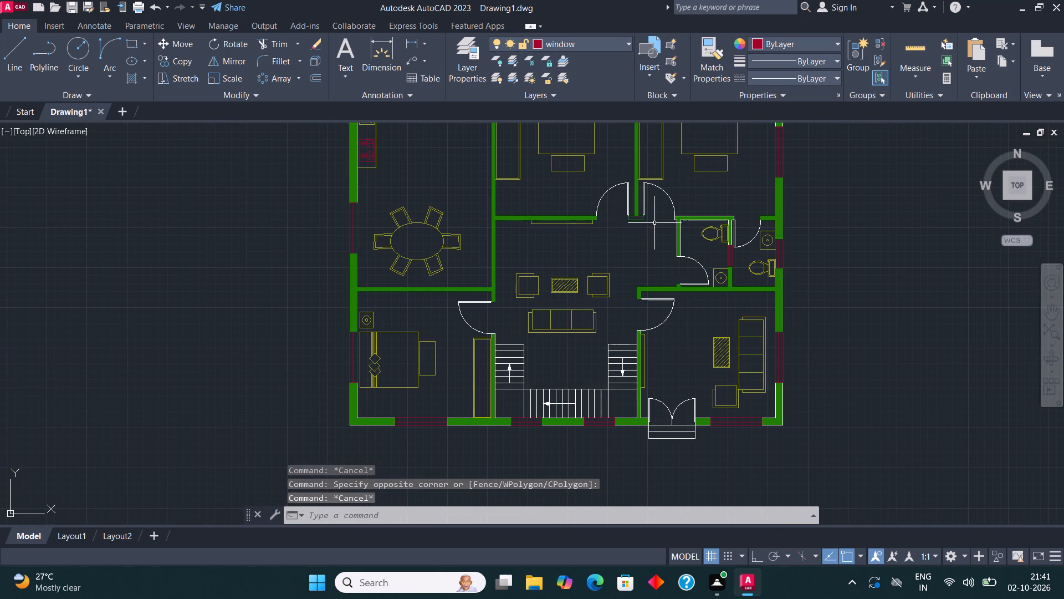
# Create a new layer named door with colour 142.
pyautogui.moveTo(629, 260); pyautogui.dragTo(580, 323, button='middle')
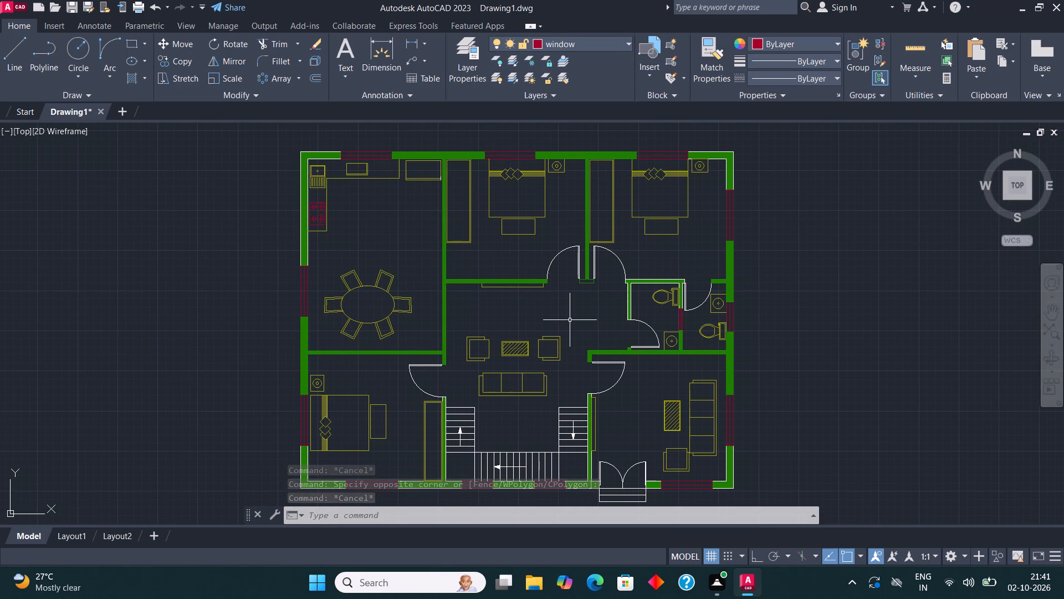
pyautogui.click(471, 39)
pyautogui.click(134, 67)
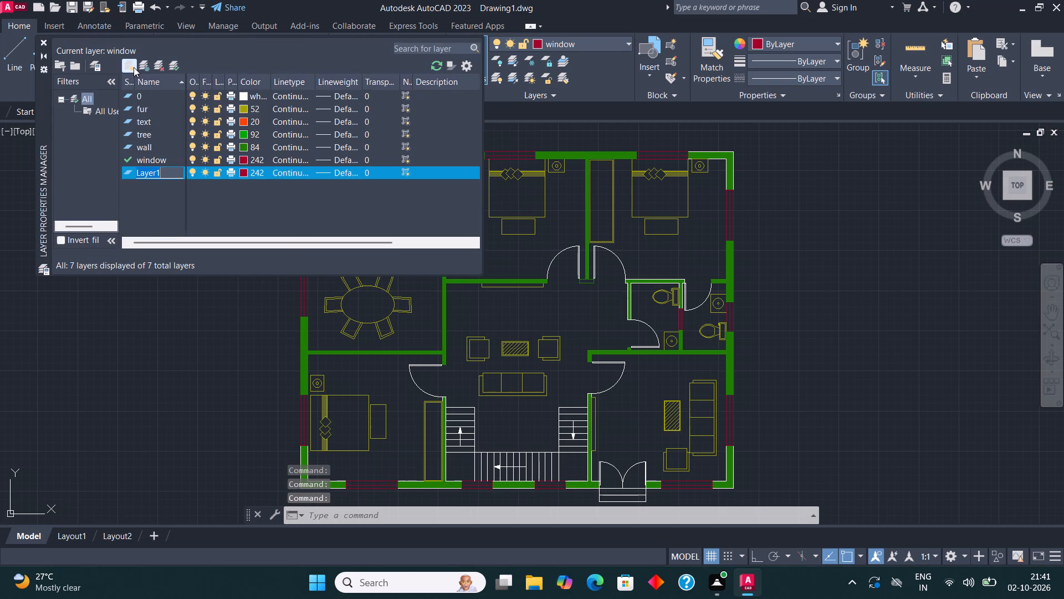
pyautogui.write('door')
pyautogui.click(243, 174)
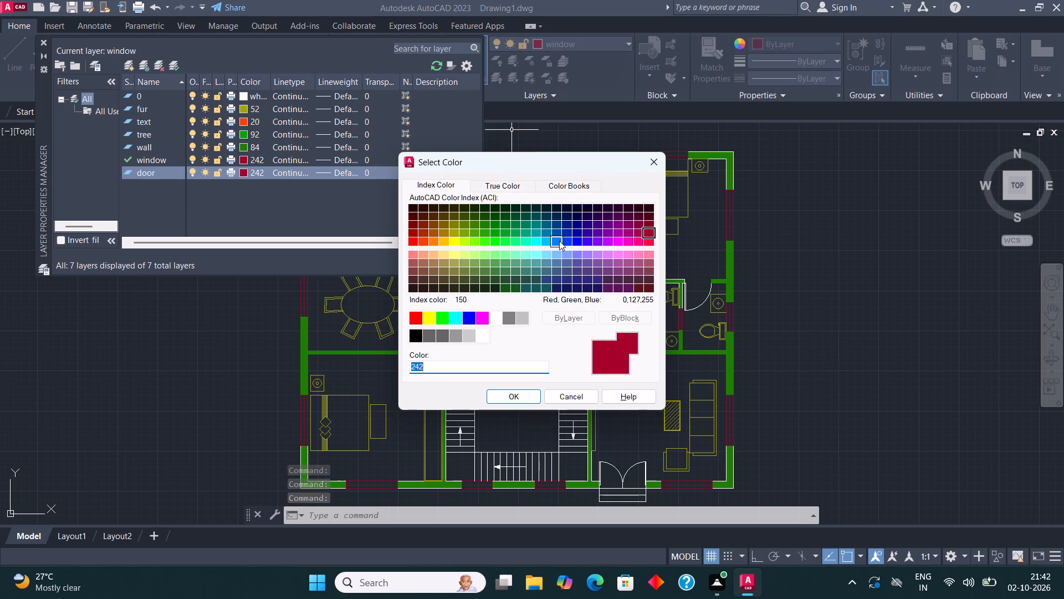
pyautogui.click(549, 234)
pyautogui.click(510, 394)
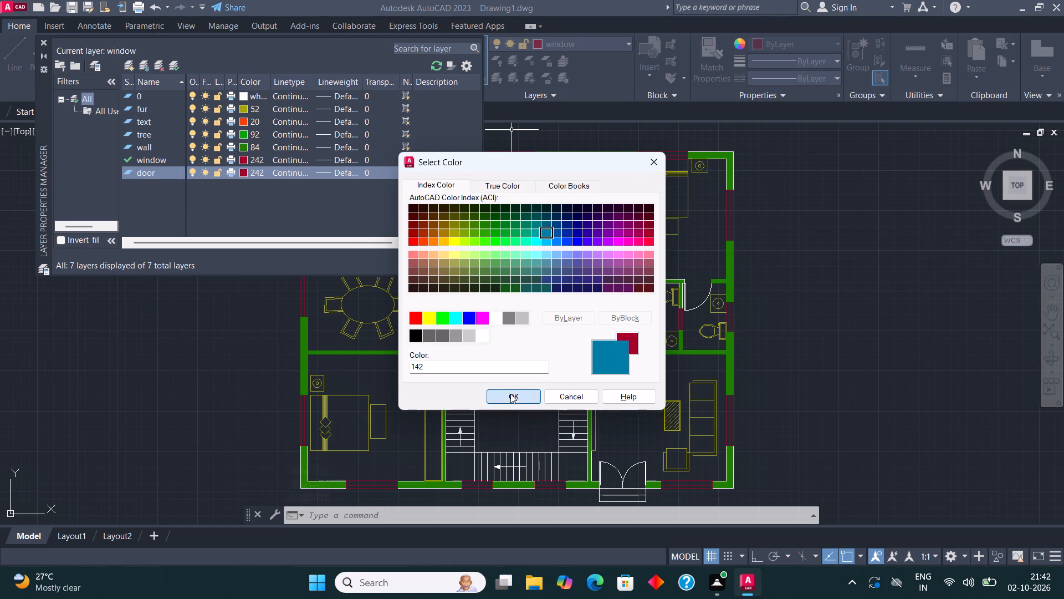
pyautogui.click(43, 40)
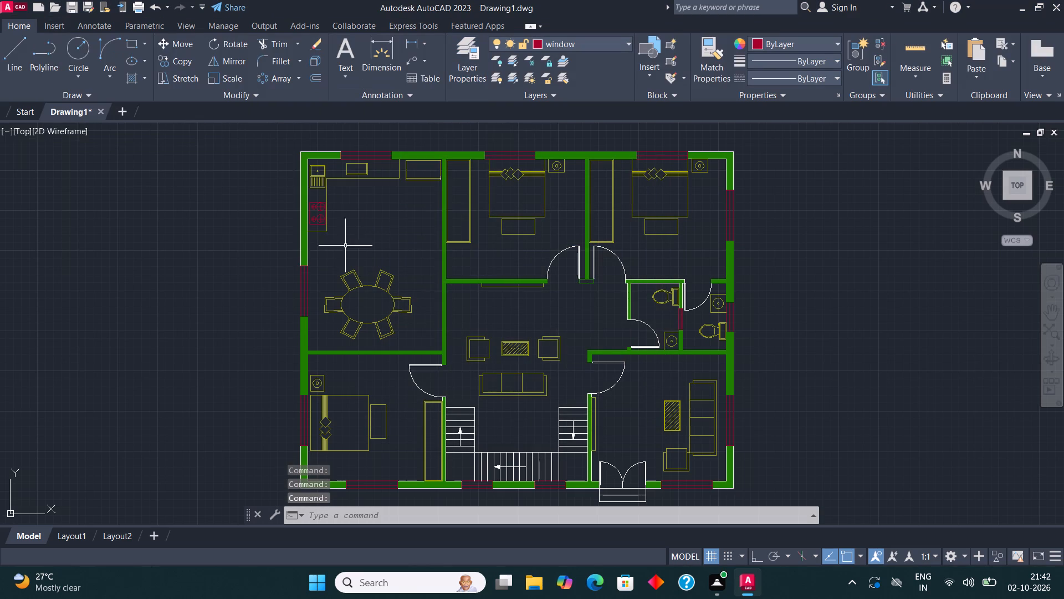
# Select all the door blocks in the plan with Select Similar and move them to the door layer.
pyautogui.click(414, 369)
pyautogui.click(404, 364)
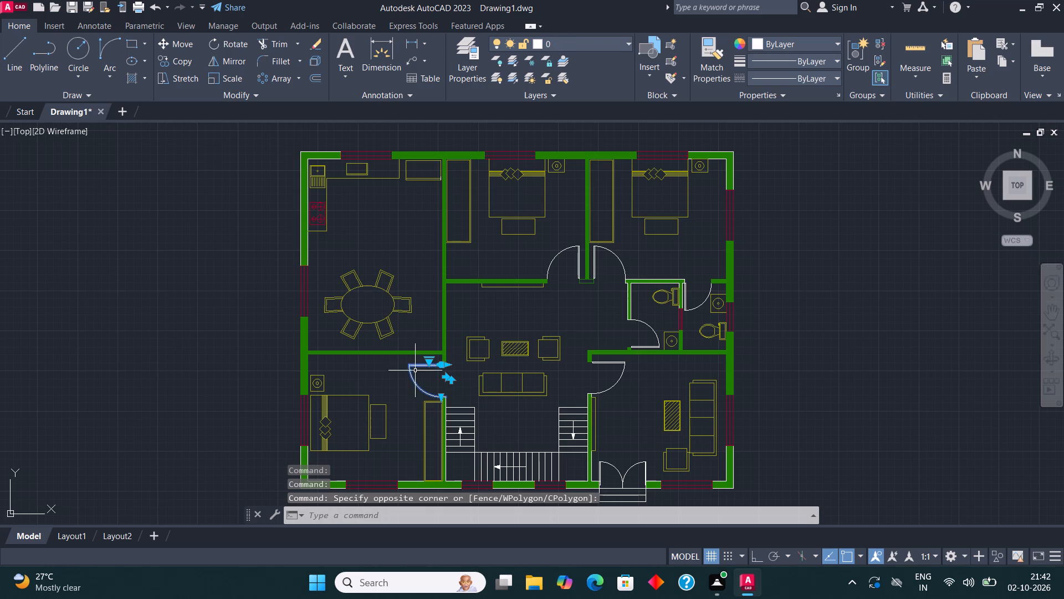
pyautogui.rightClick(412, 368)
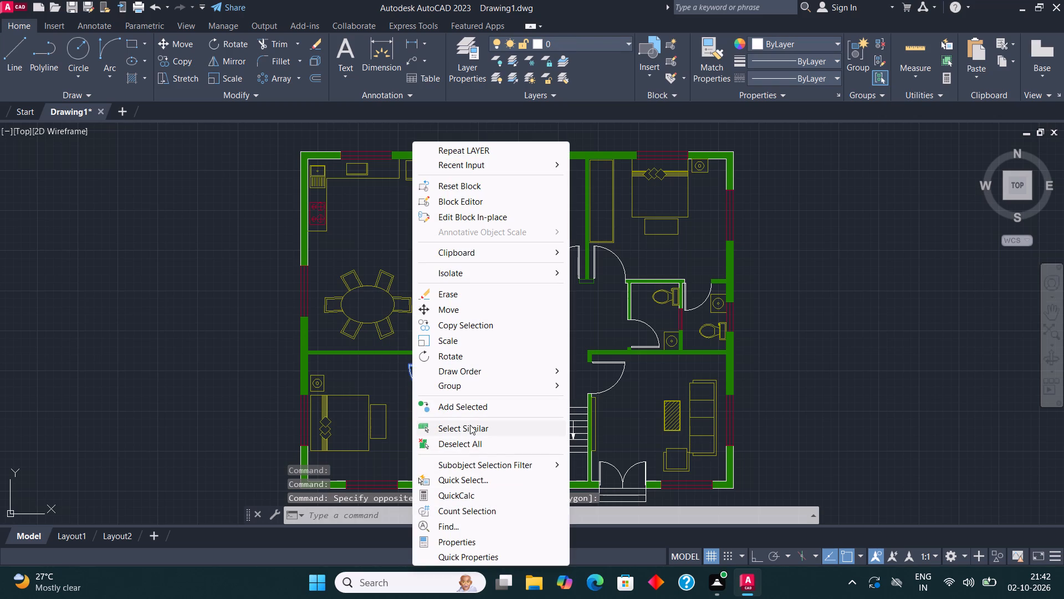
pyautogui.click(470, 425)
pyautogui.click(591, 44)
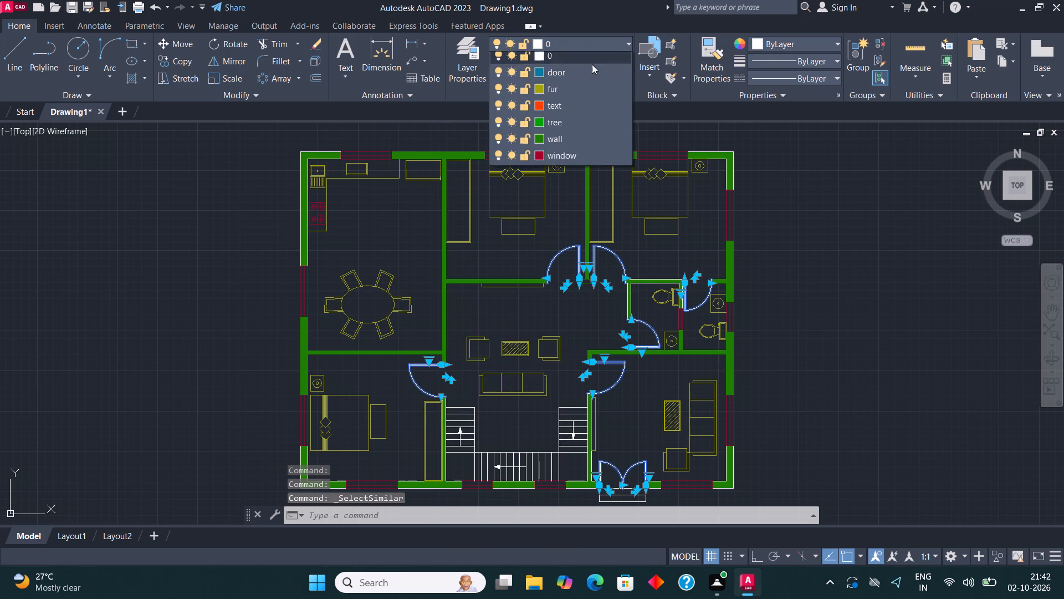
pyautogui.click(575, 75)
pyautogui.press('Escape')
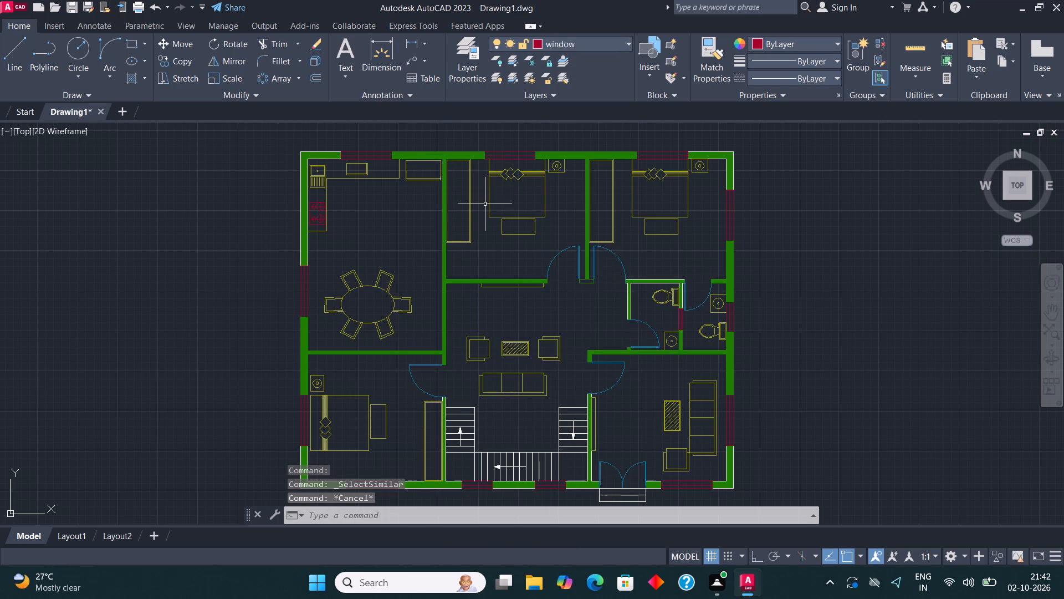
pyautogui.scroll(-1, 500, 214)
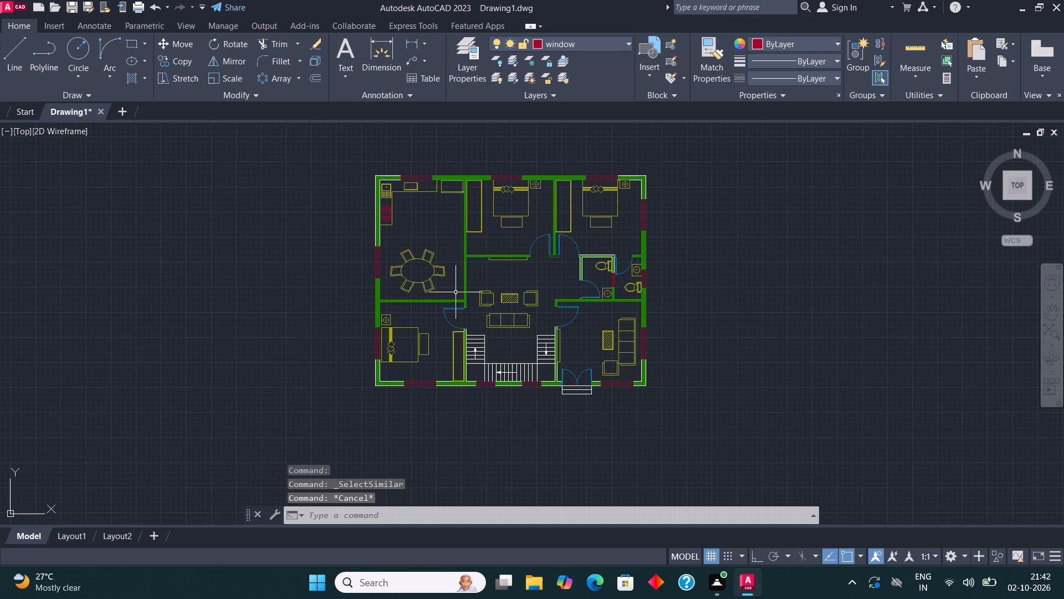
# Create a new layer named stair with colour 50.
pyautogui.moveTo(480, 282); pyautogui.dragTo(532, 279, button='middle')
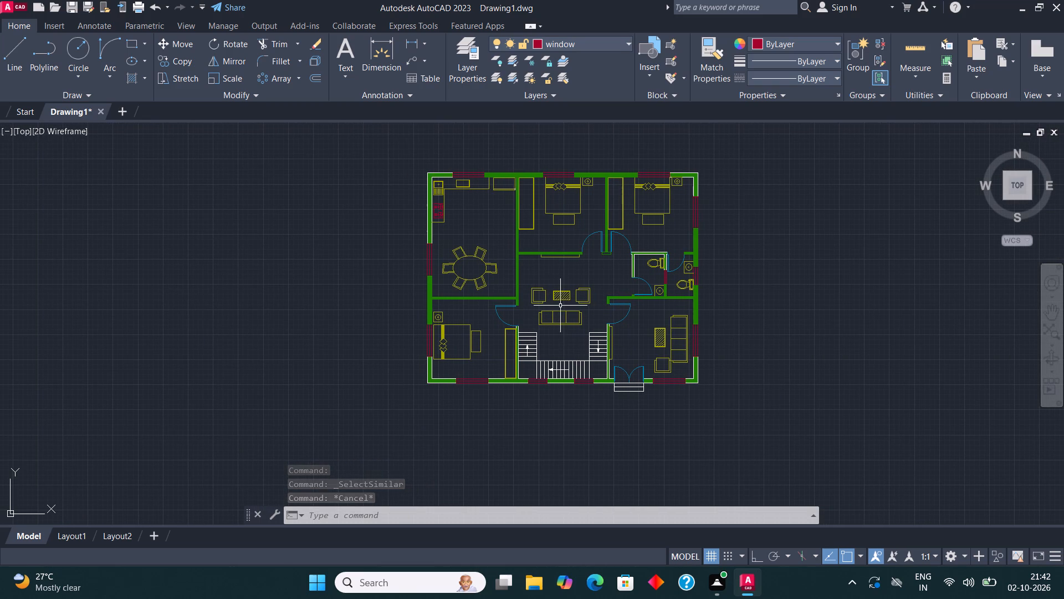
pyautogui.click(462, 44)
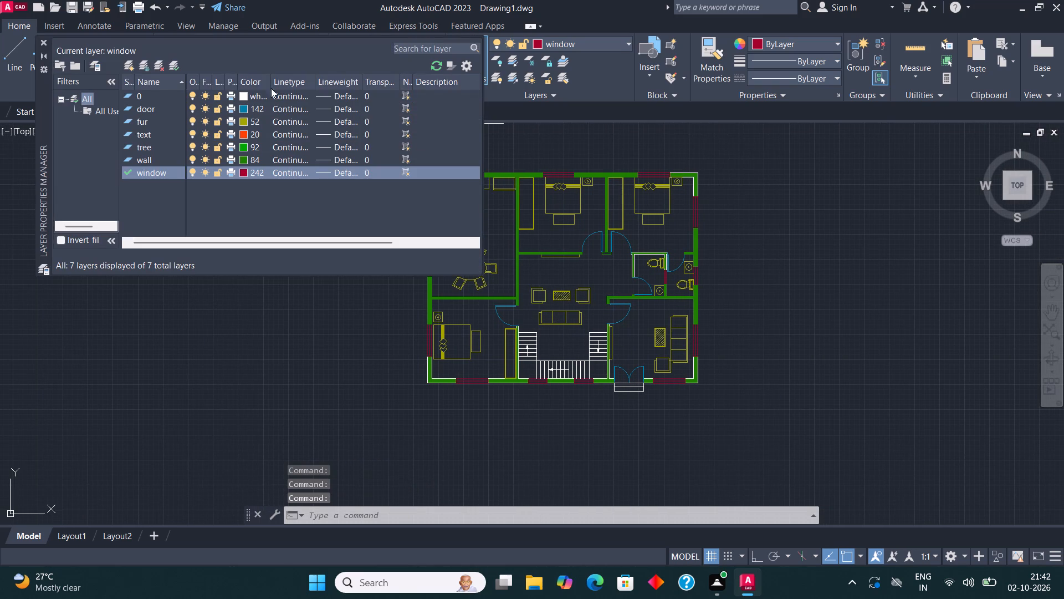
pyautogui.click(129, 69)
pyautogui.write('stair')
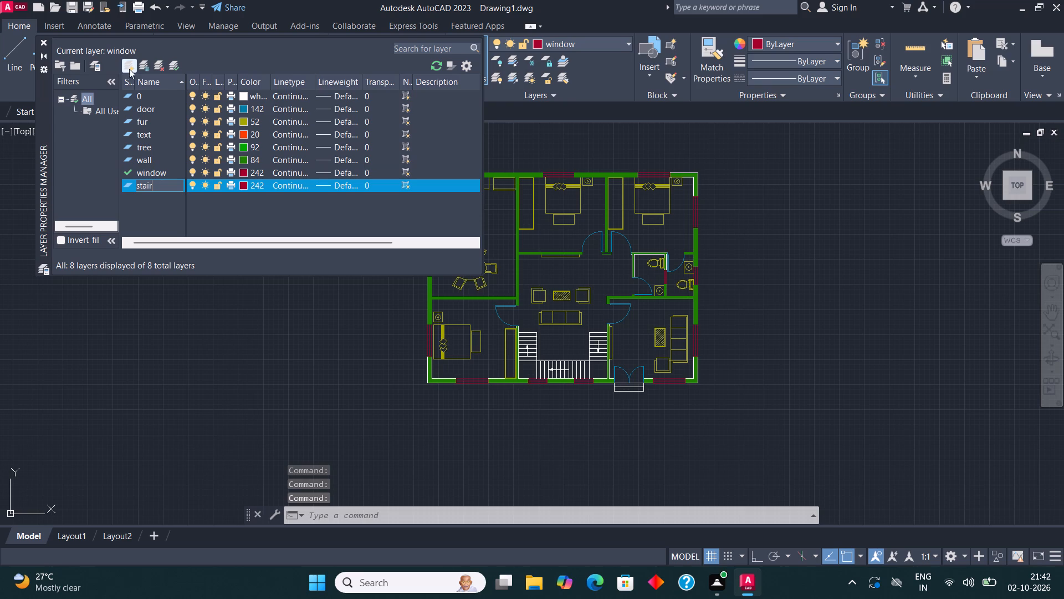
pyautogui.click(244, 185)
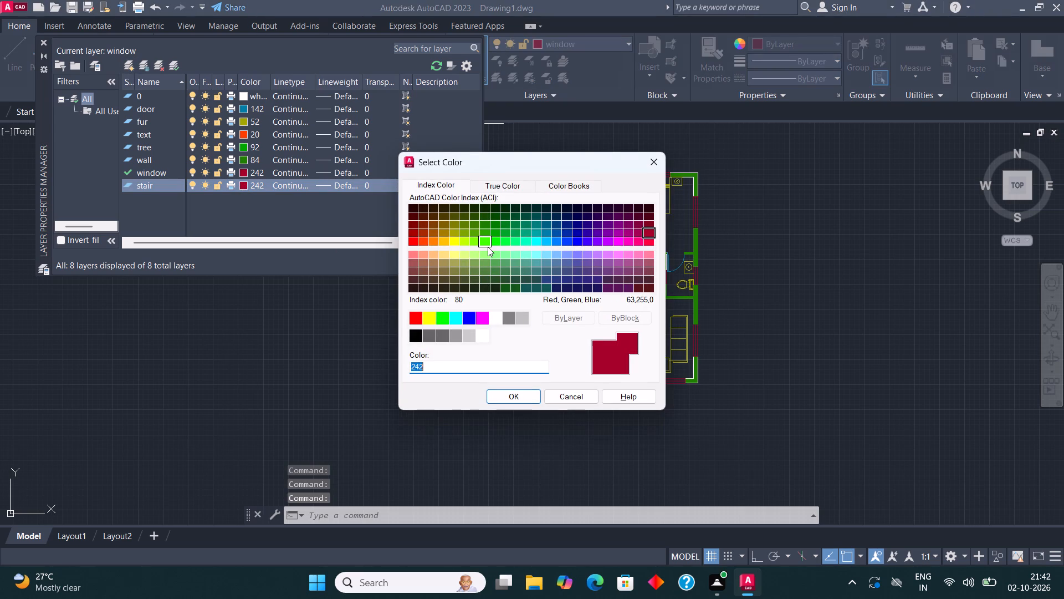
pyautogui.click(457, 246)
pyautogui.click(506, 402)
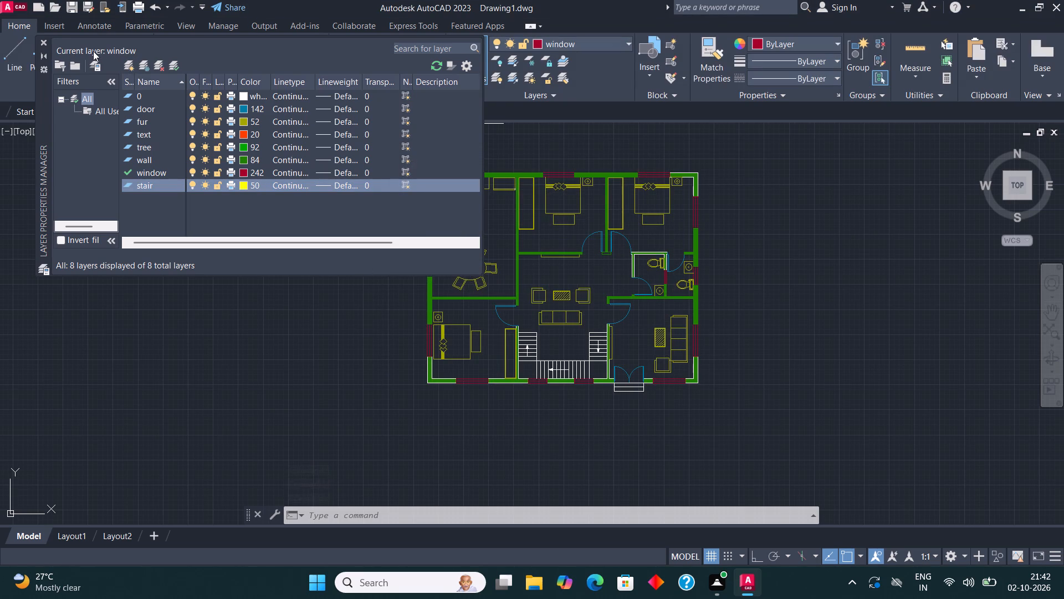
pyautogui.click(38, 40)
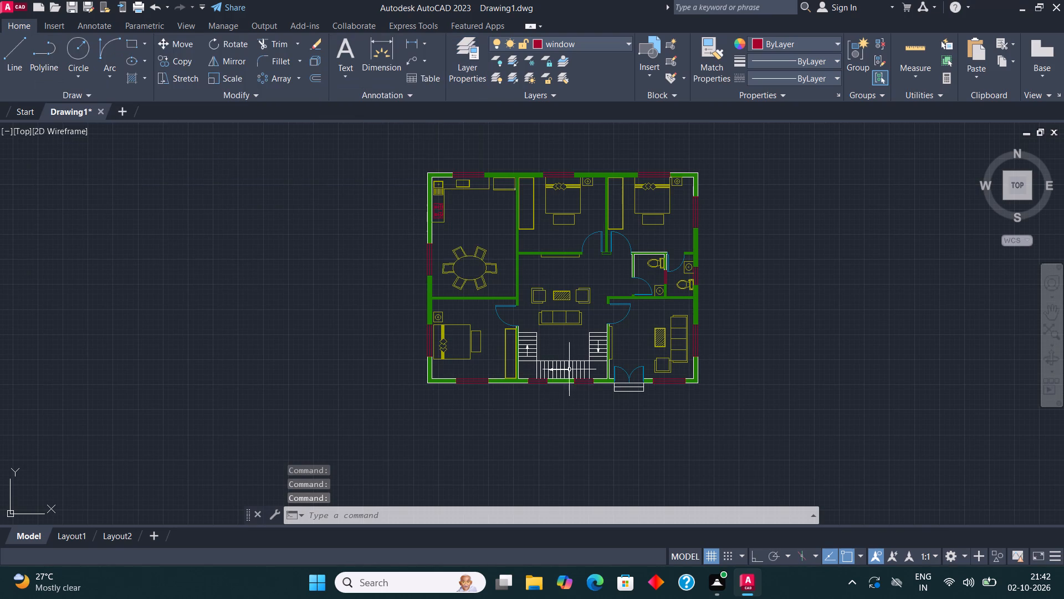
# Move the whole staircase, including its treads and direction arrows, to the stair layer.
pyautogui.scroll(3, 568, 369)
pyautogui.click(678, 392)
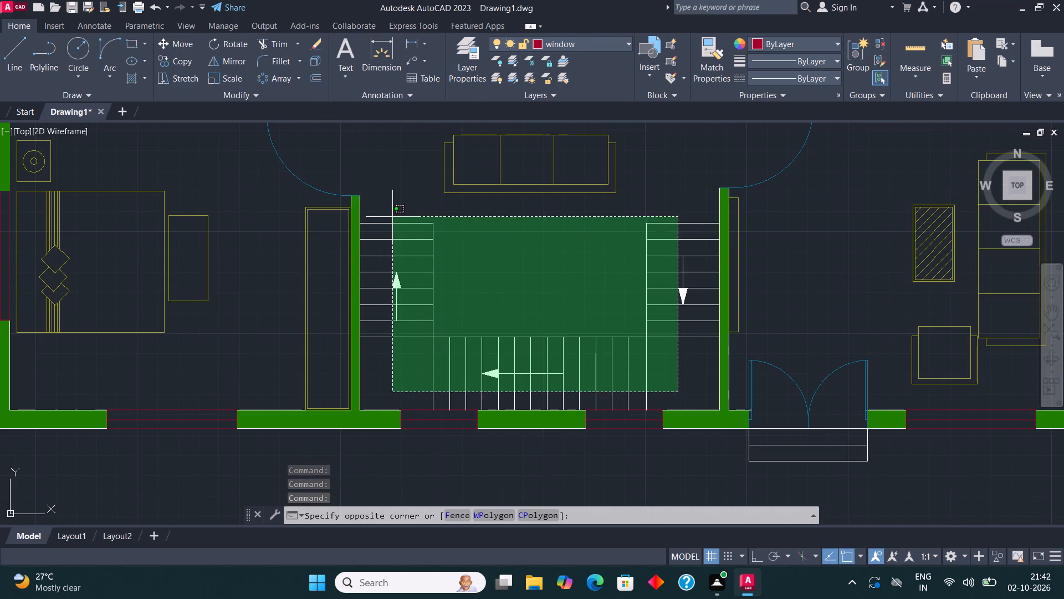
pyautogui.click(392, 216)
pyautogui.click(688, 369)
pyautogui.click(666, 262)
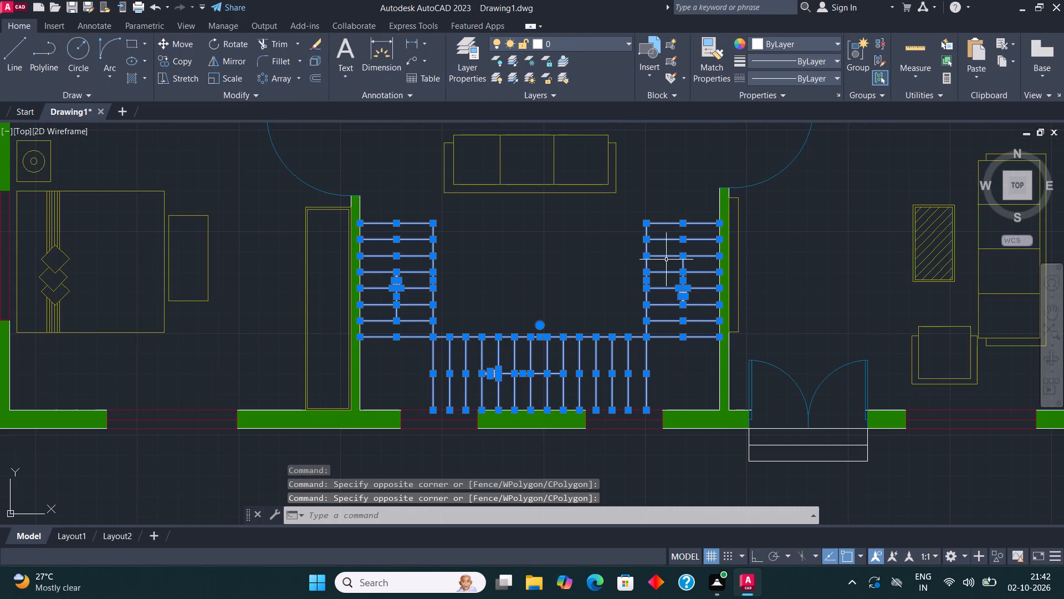
pyautogui.click(610, 38)
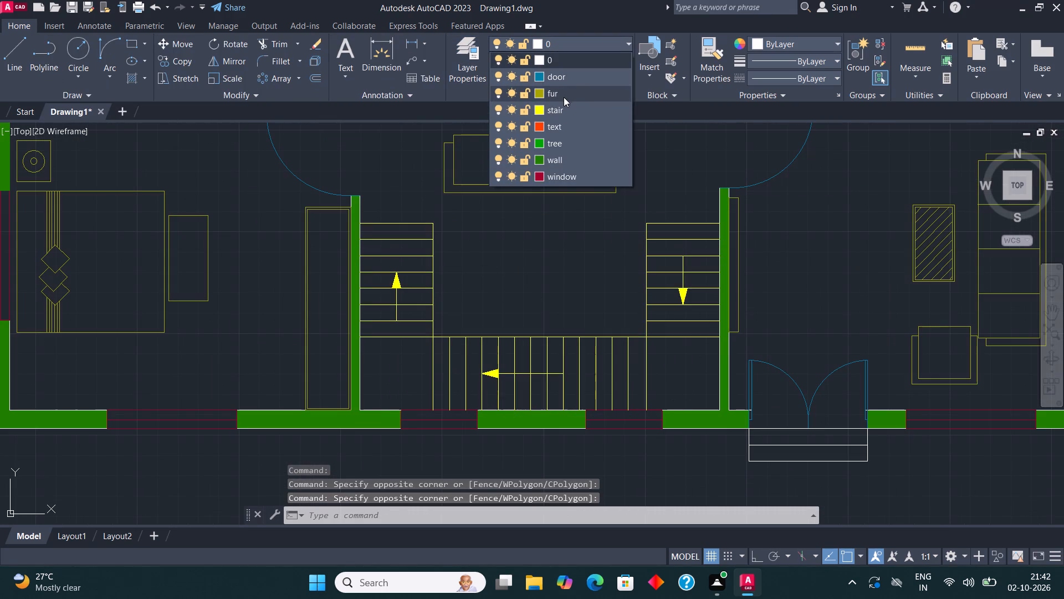
pyautogui.click(569, 109)
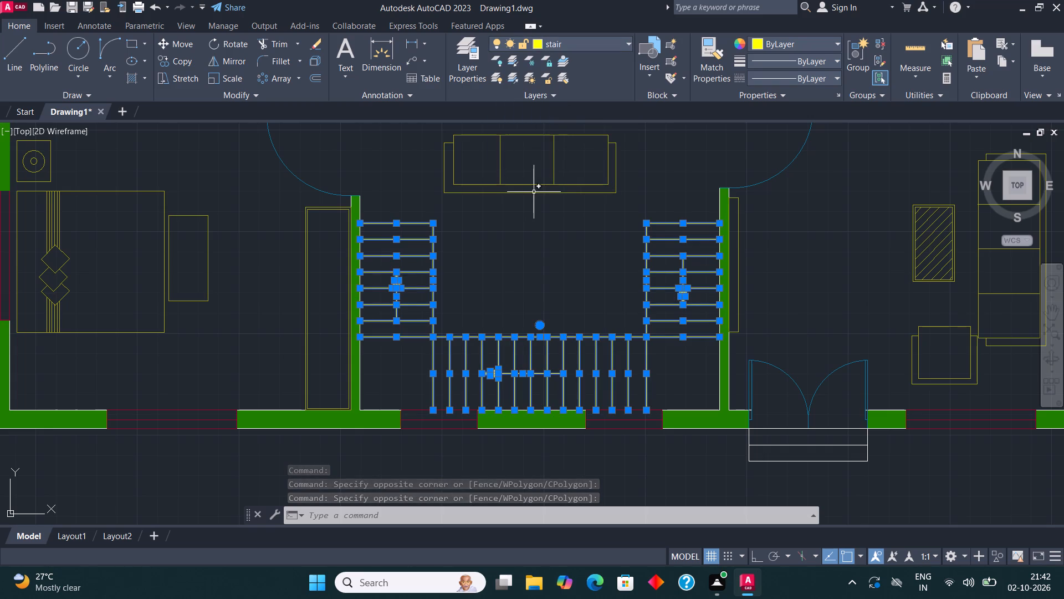
pyautogui.press('Escape')
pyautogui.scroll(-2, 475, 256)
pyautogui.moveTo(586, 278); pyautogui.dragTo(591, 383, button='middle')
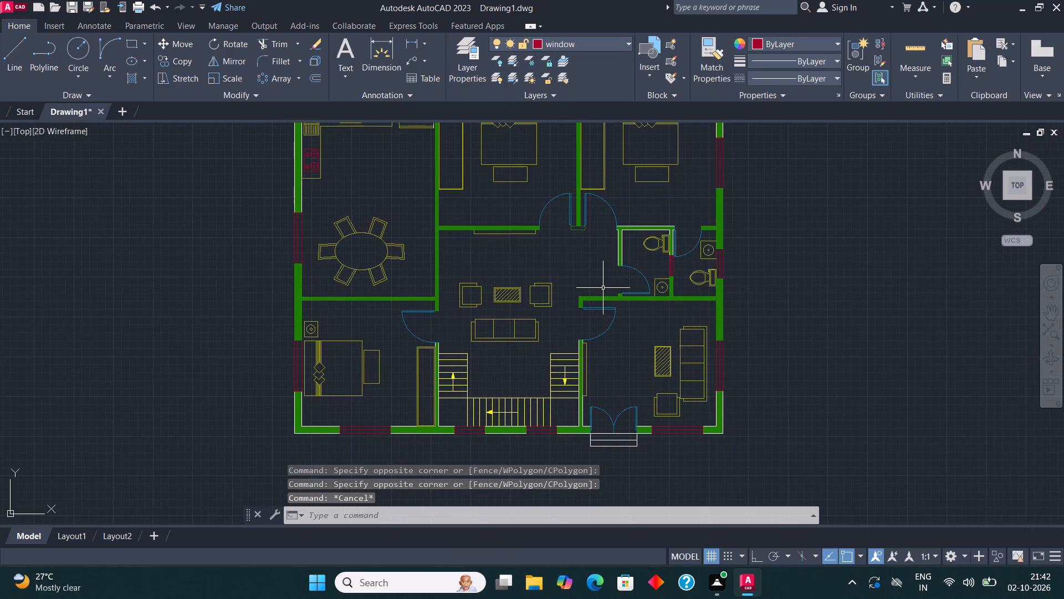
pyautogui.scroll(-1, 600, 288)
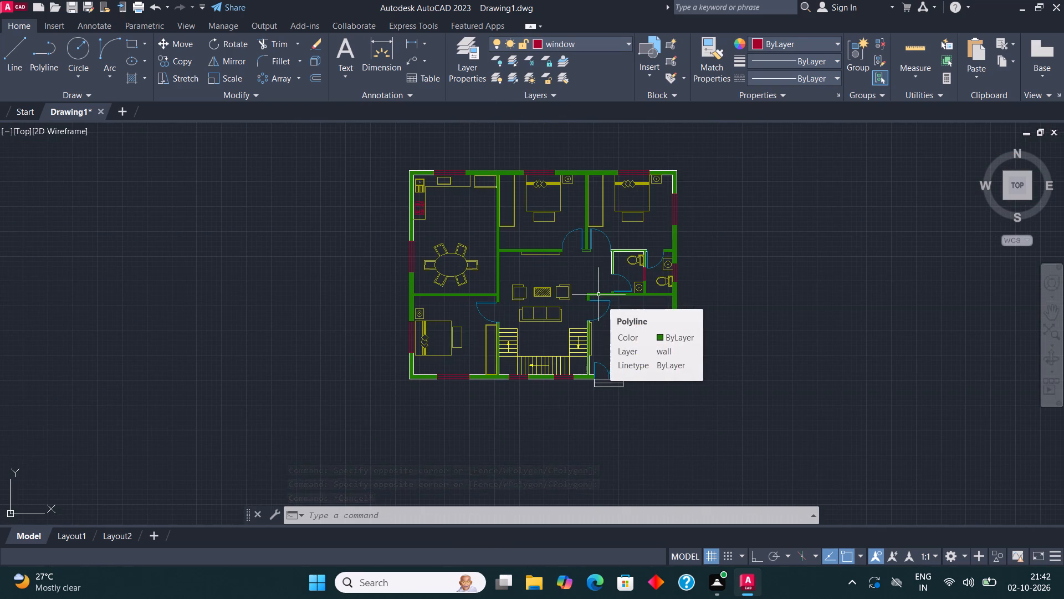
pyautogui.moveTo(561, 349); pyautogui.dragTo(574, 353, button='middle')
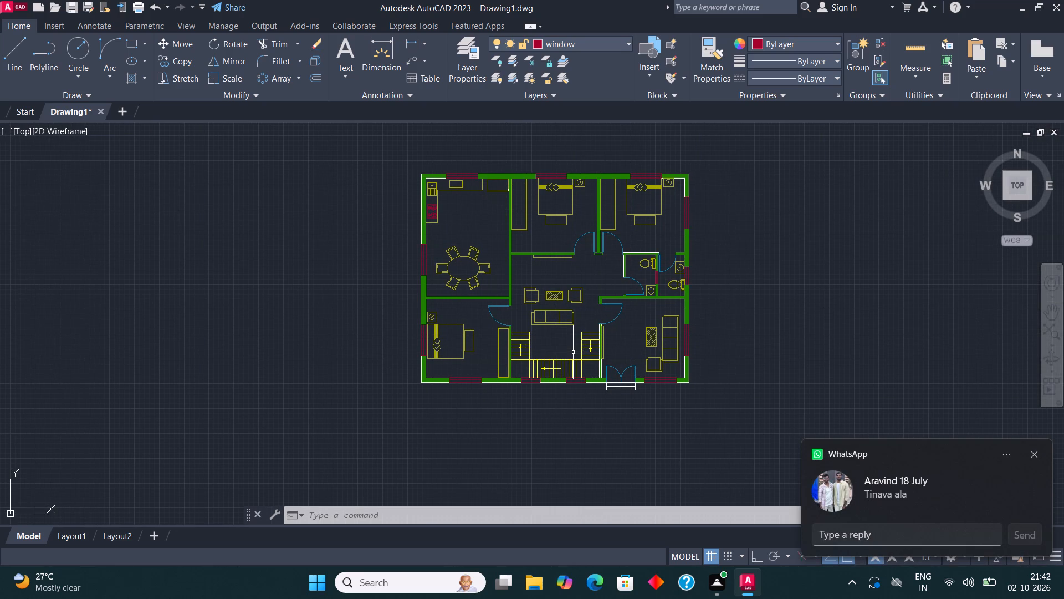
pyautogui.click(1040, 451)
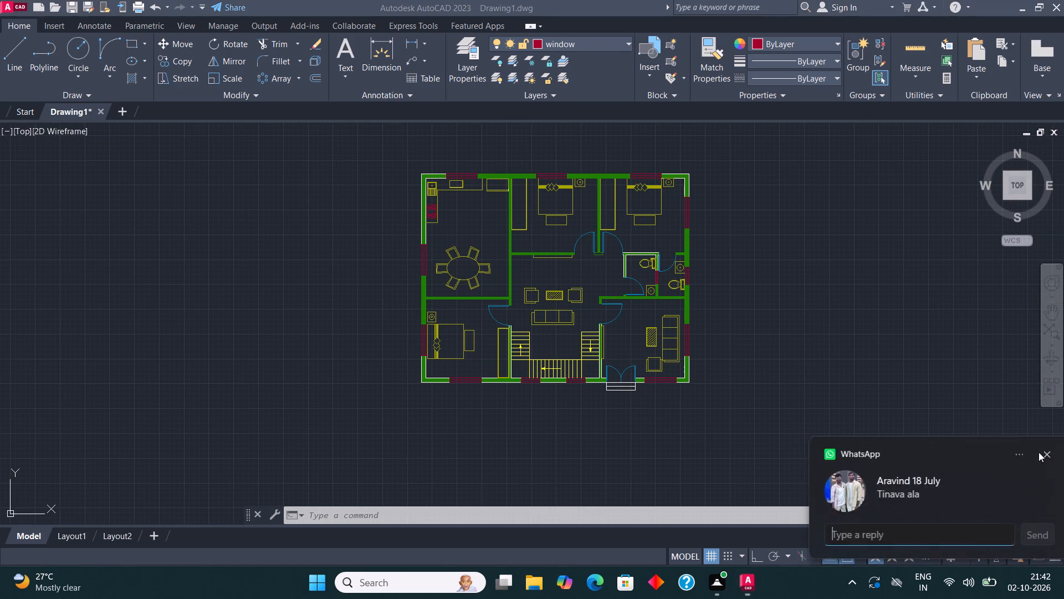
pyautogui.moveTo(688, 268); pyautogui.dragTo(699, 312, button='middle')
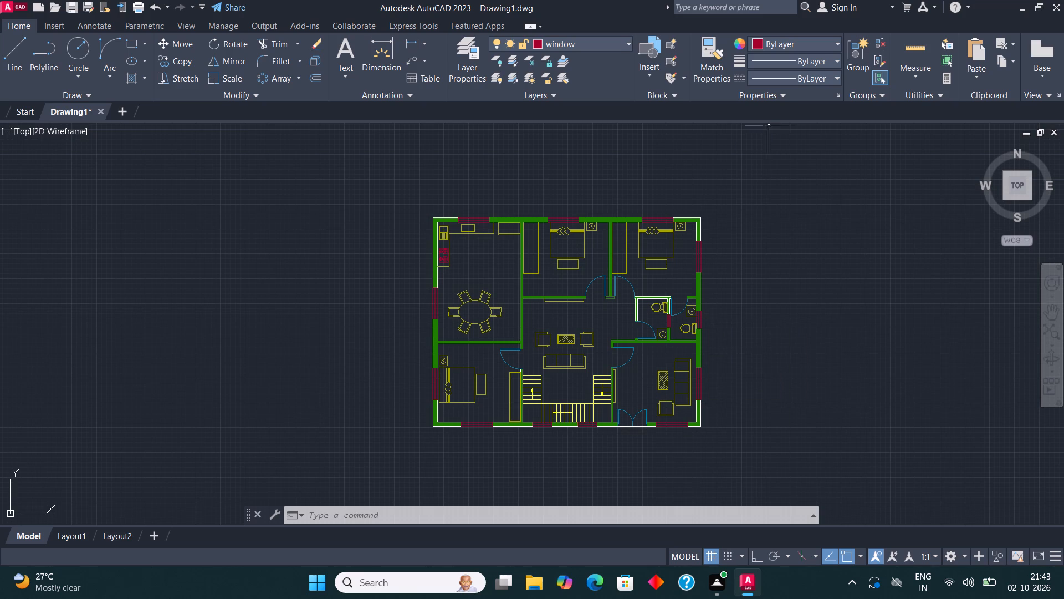
# Insert the Trees - Imperial block from the architectural tool palette outside the plan, beside the dining room.
pyautogui.write('too')
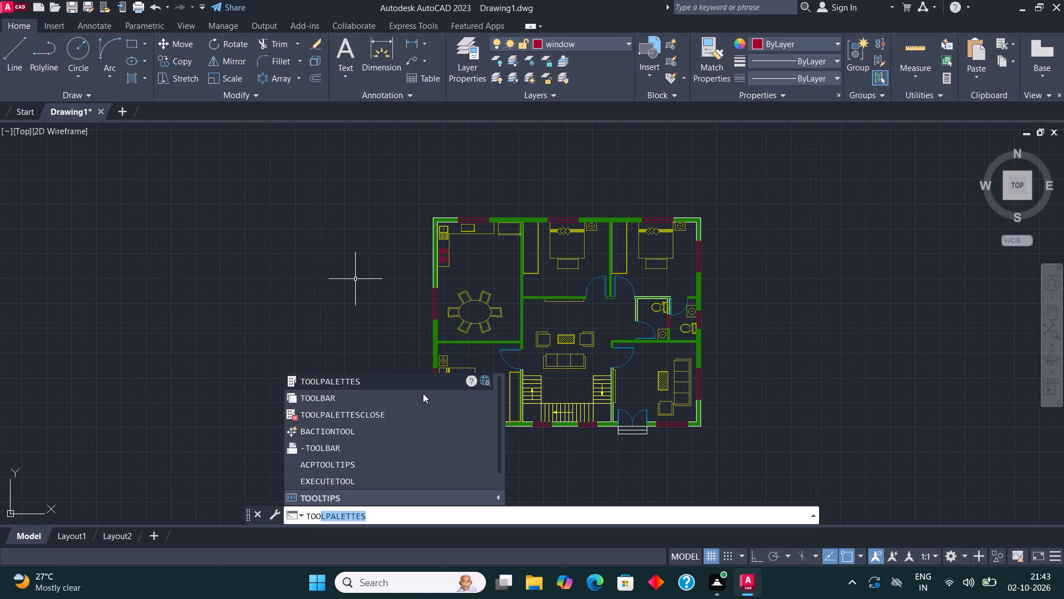
pyautogui.click(359, 383)
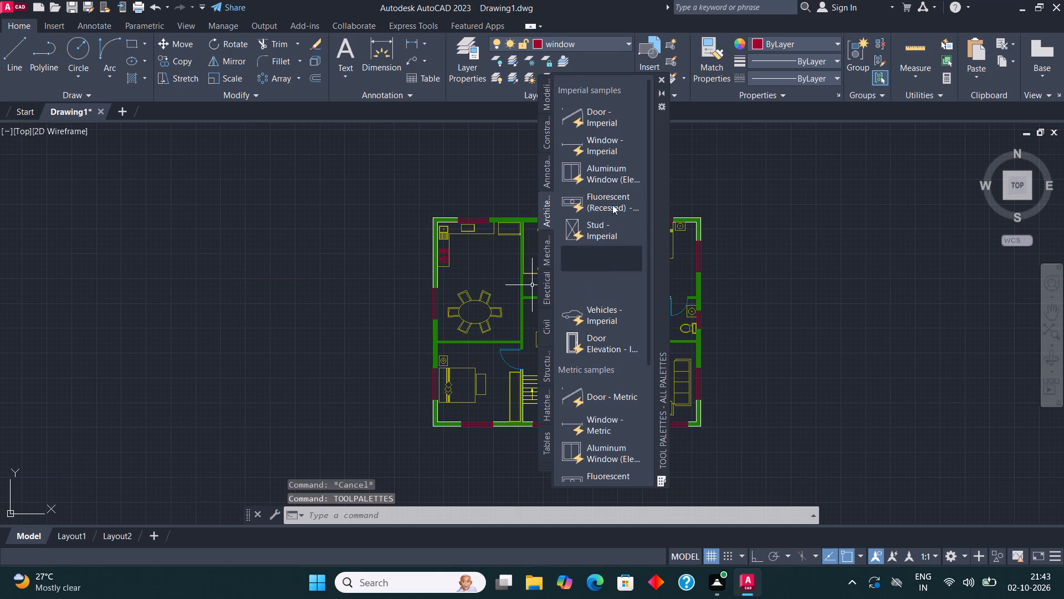
pyautogui.click(594, 286)
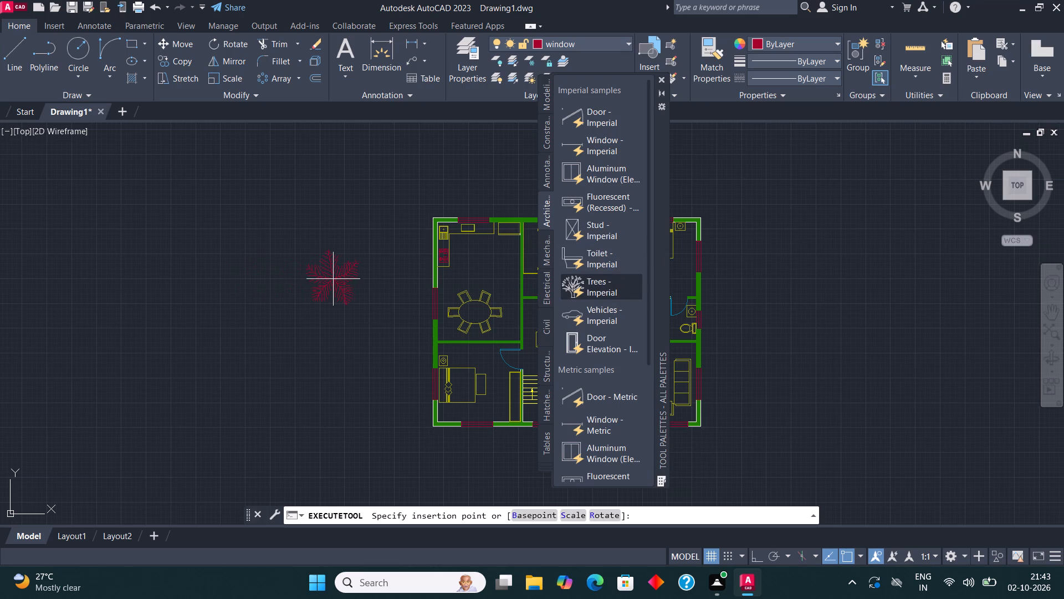
pyautogui.click(336, 278)
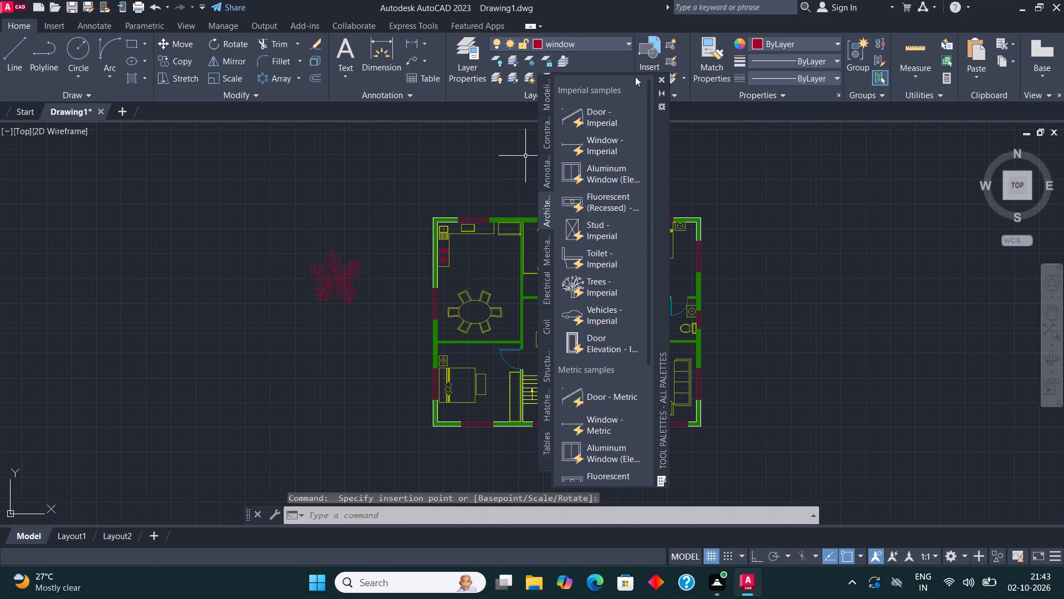
pyautogui.click(661, 79)
# Move the inserted tree block to the tree layer.
pyautogui.click(340, 287)
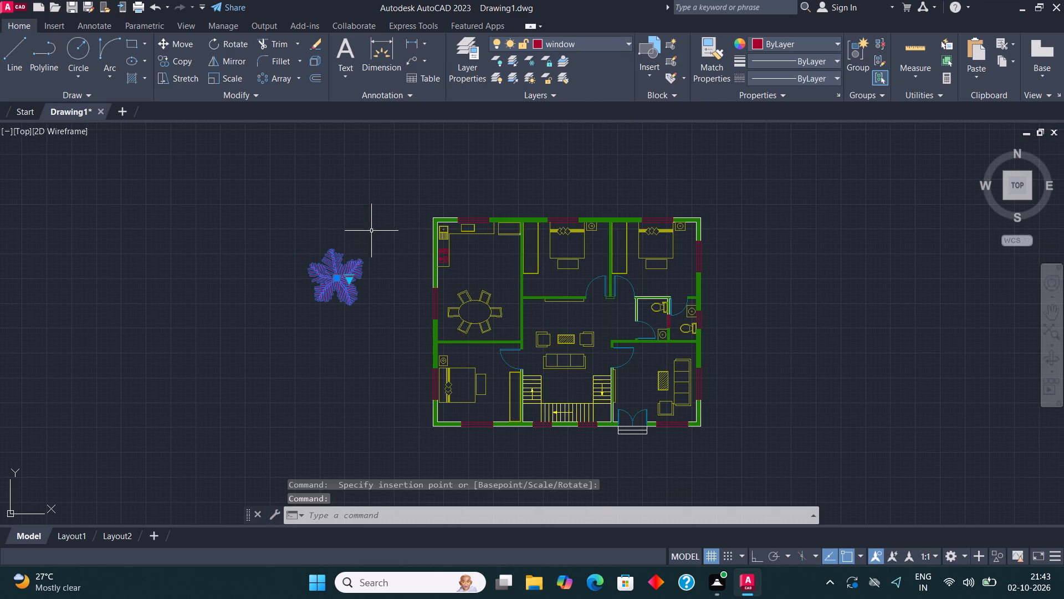
pyautogui.click(597, 45)
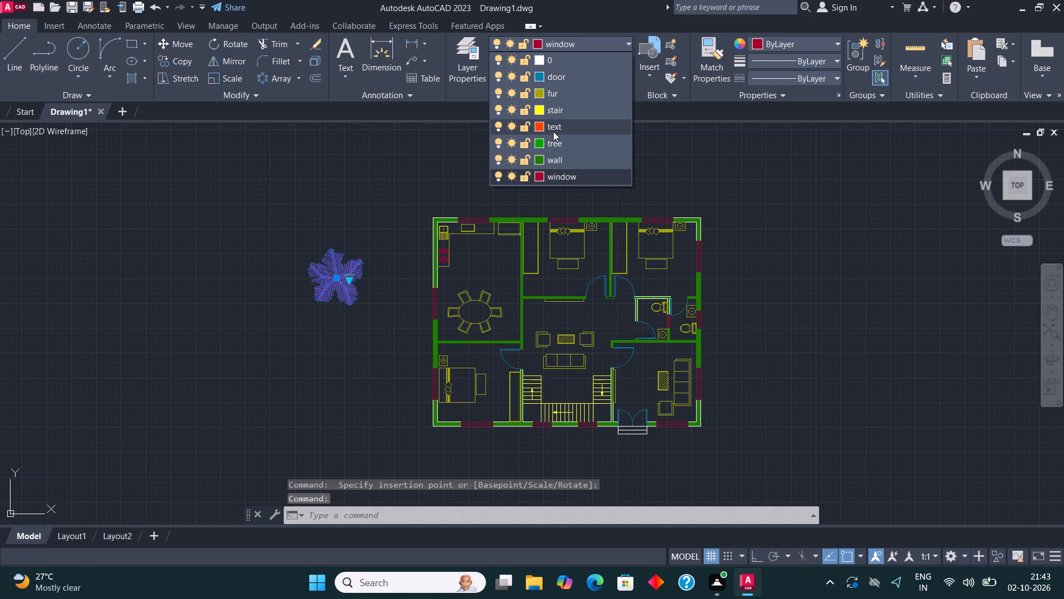
pyautogui.click(555, 141)
# Scale the tree block down freehand to the size of a small indoor plant.
pyautogui.click(237, 78)
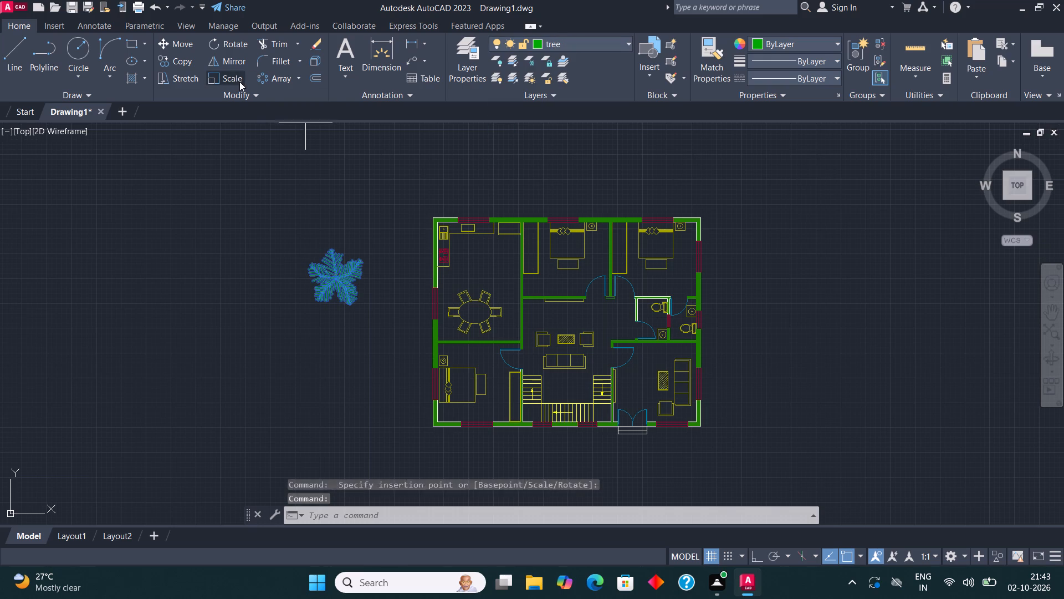
pyautogui.click(333, 270)
pyautogui.click(350, 286)
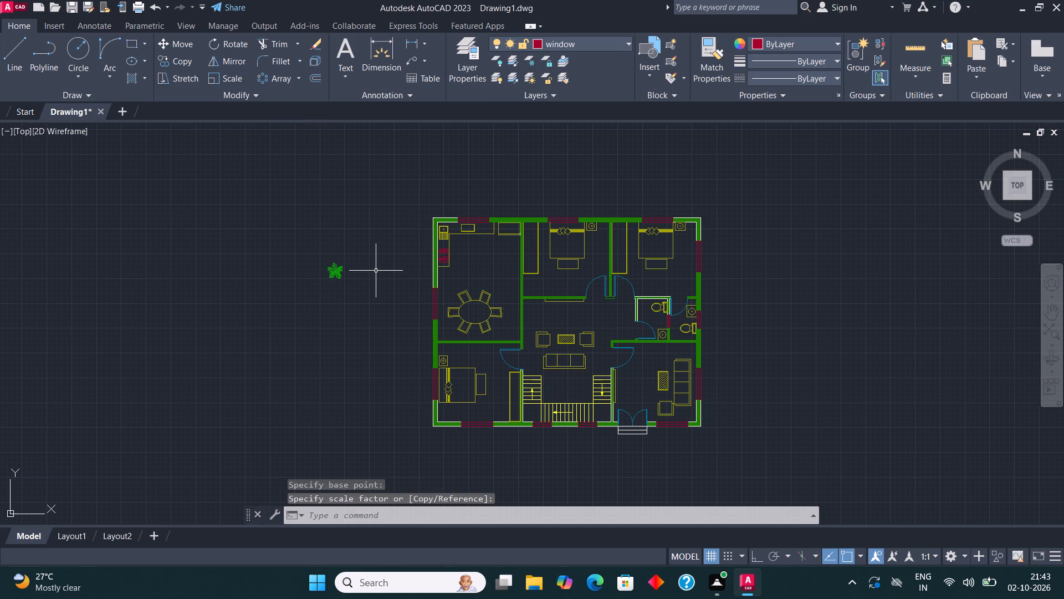
# Copy the small tree into the two outer-wall corners of the lower-left bedroom, one on each side of the bed.
pyautogui.click(326, 276)
pyautogui.click(333, 270)
pyautogui.click(337, 273)
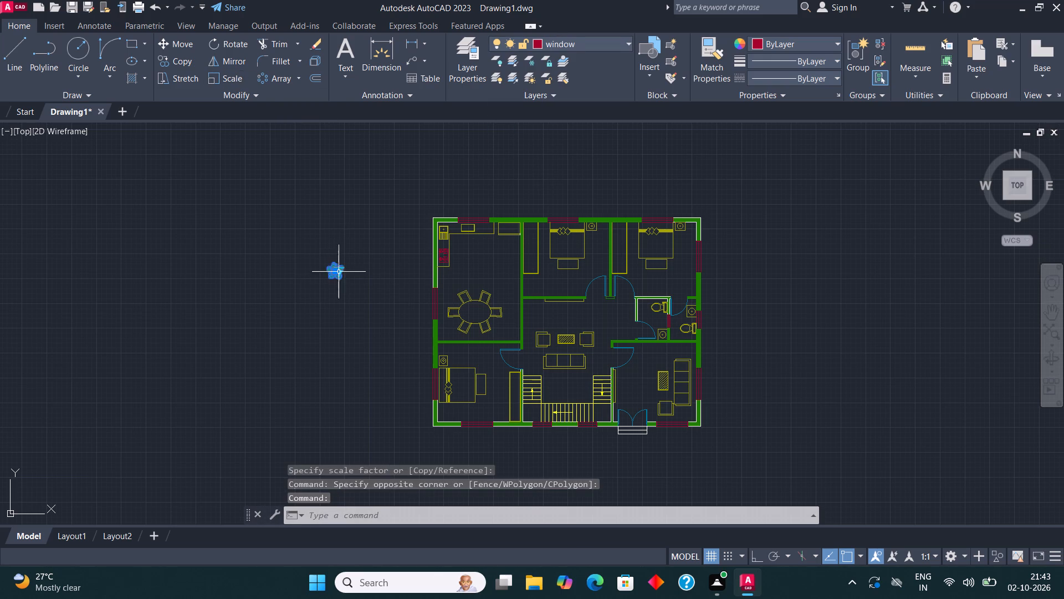
pyautogui.click(181, 60)
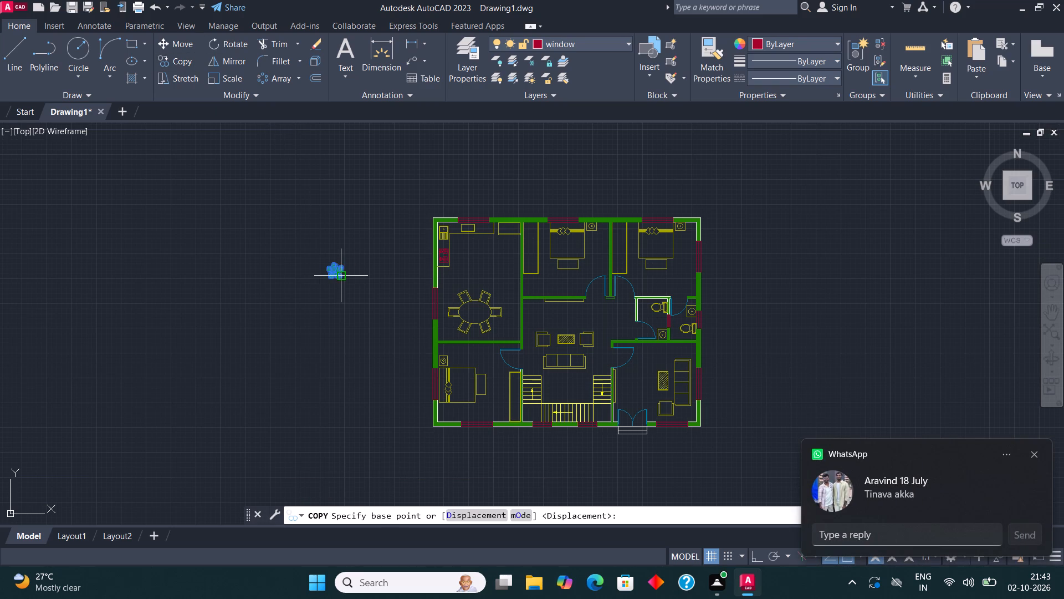
pyautogui.click(341, 272)
pyautogui.scroll(-1, 341, 272)
pyautogui.scroll(3, 410, 363)
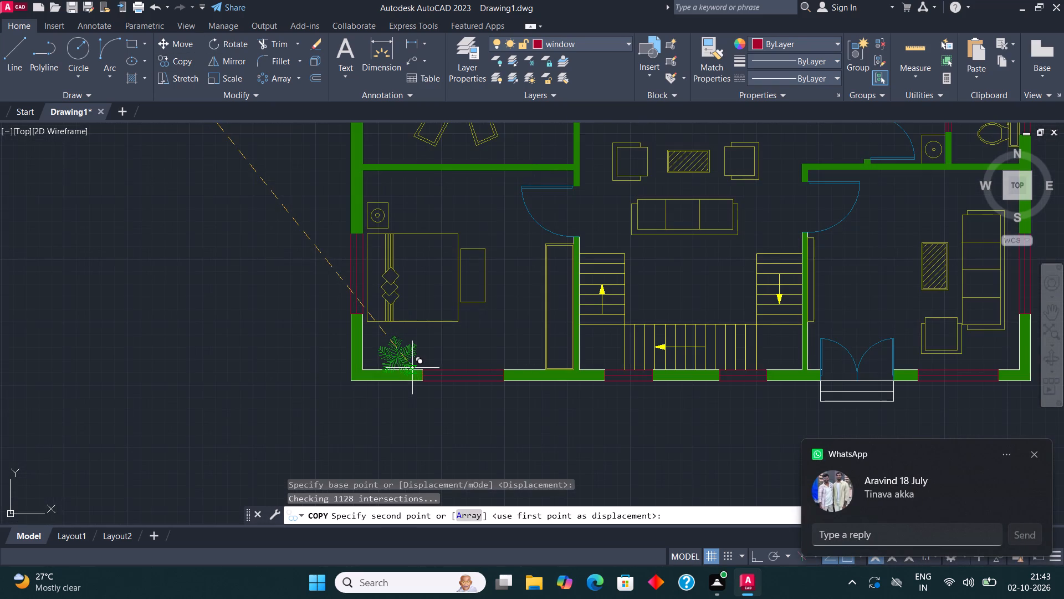
pyautogui.scroll(3, 402, 353)
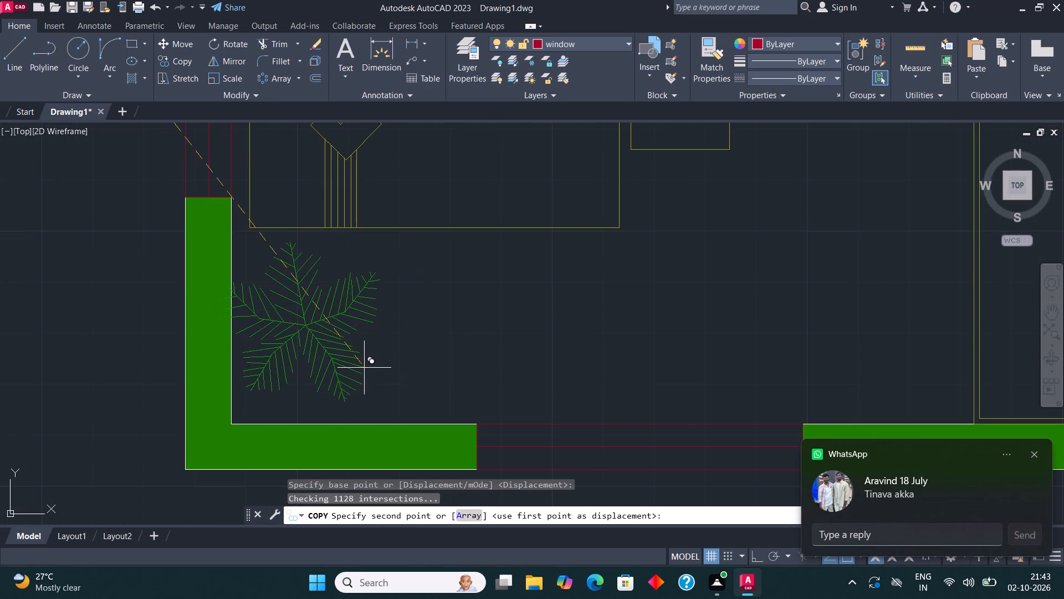
pyautogui.click(390, 373)
pyautogui.scroll(-3, 433, 410)
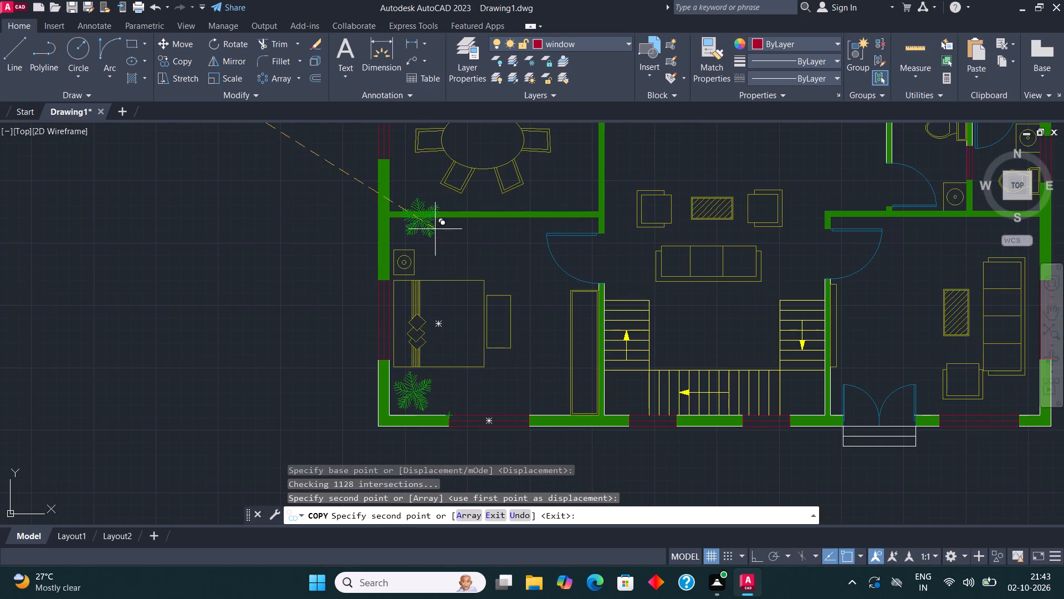
pyautogui.scroll(3, 437, 230)
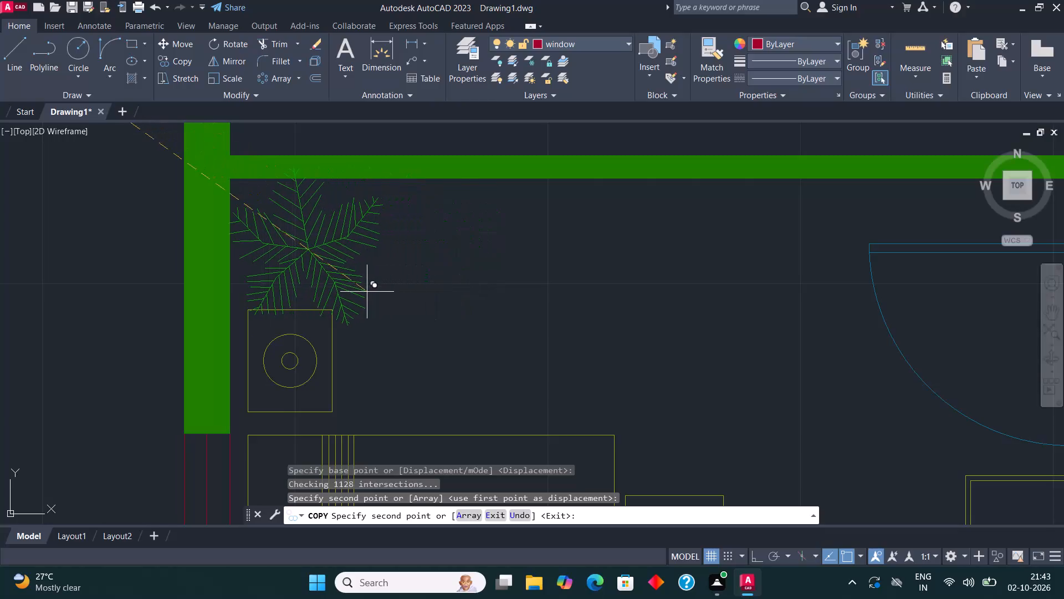
pyautogui.click(363, 276)
# Place three more tree copies in a row between the two side stair flights, just above the lower flight.
pyautogui.scroll(-4, 364, 277)
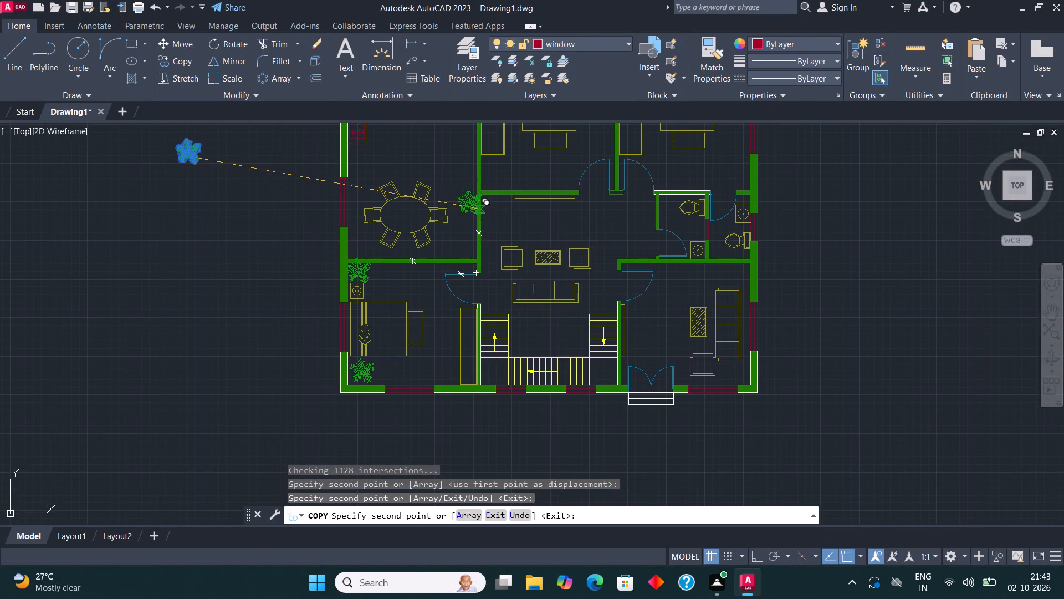
pyautogui.scroll(-1, 460, 210)
pyautogui.scroll(3, 504, 291)
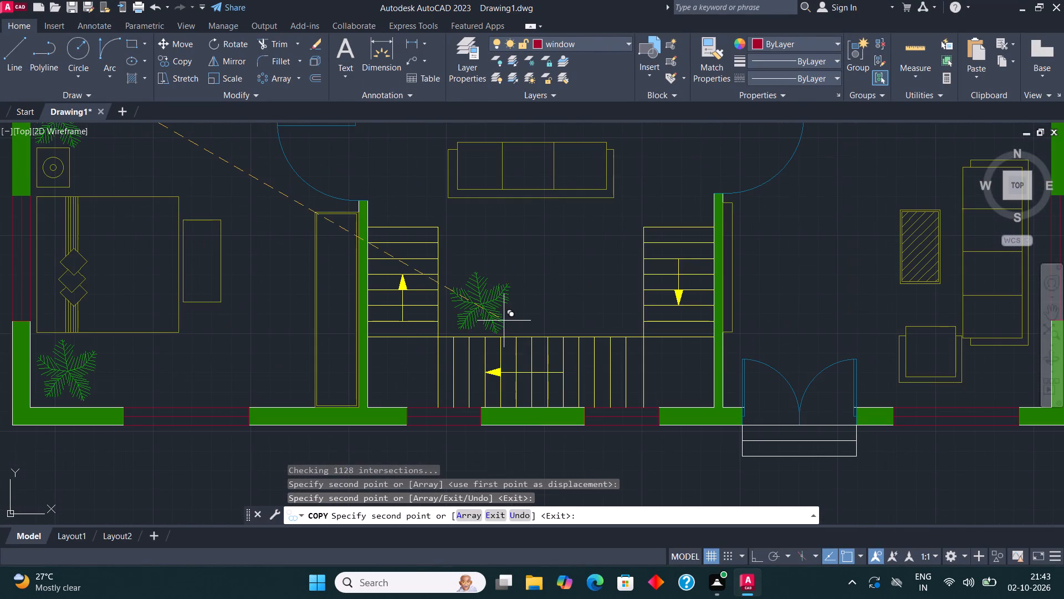
pyautogui.click(498, 322)
pyautogui.click(558, 321)
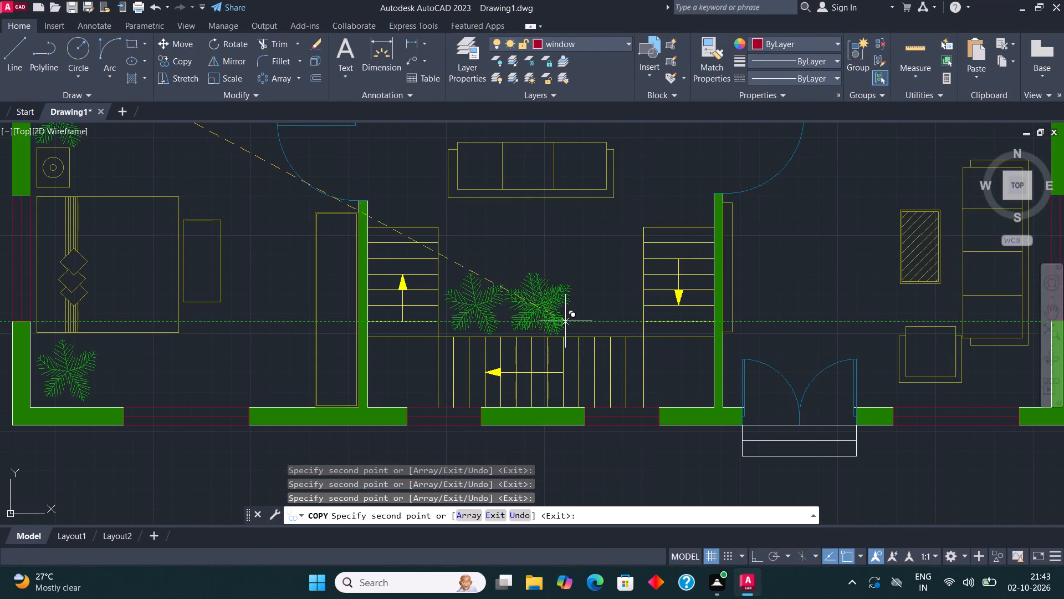
pyautogui.click(617, 319)
# Place three tree copies in a row along the upper wall of the lower-right sitting room, between its door and the outer wall.
pyautogui.scroll(-2, 498, 304)
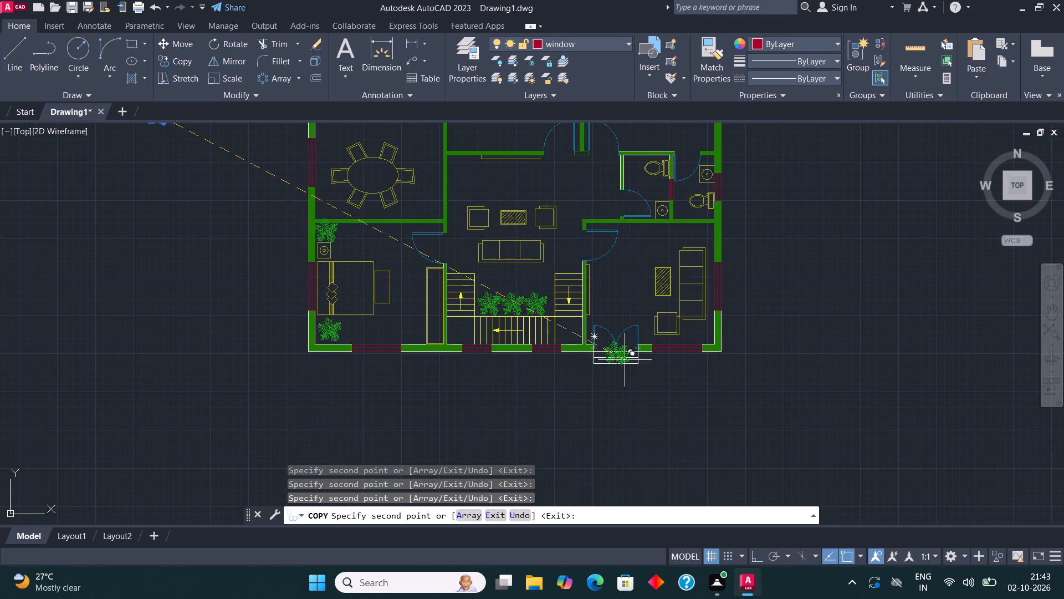
pyautogui.scroll(3, 628, 318)
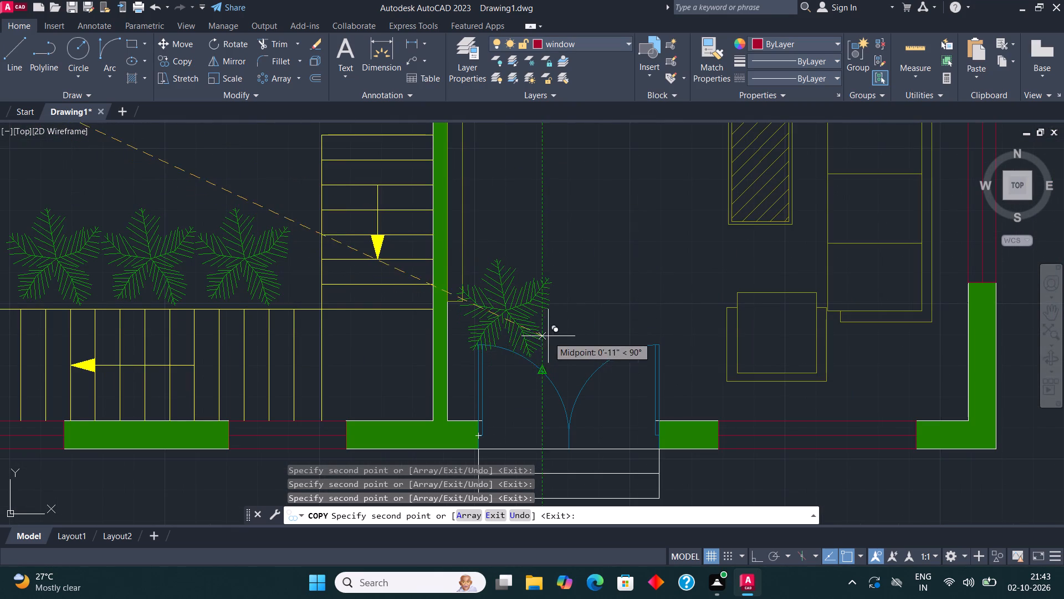
pyautogui.scroll(-2, 562, 340)
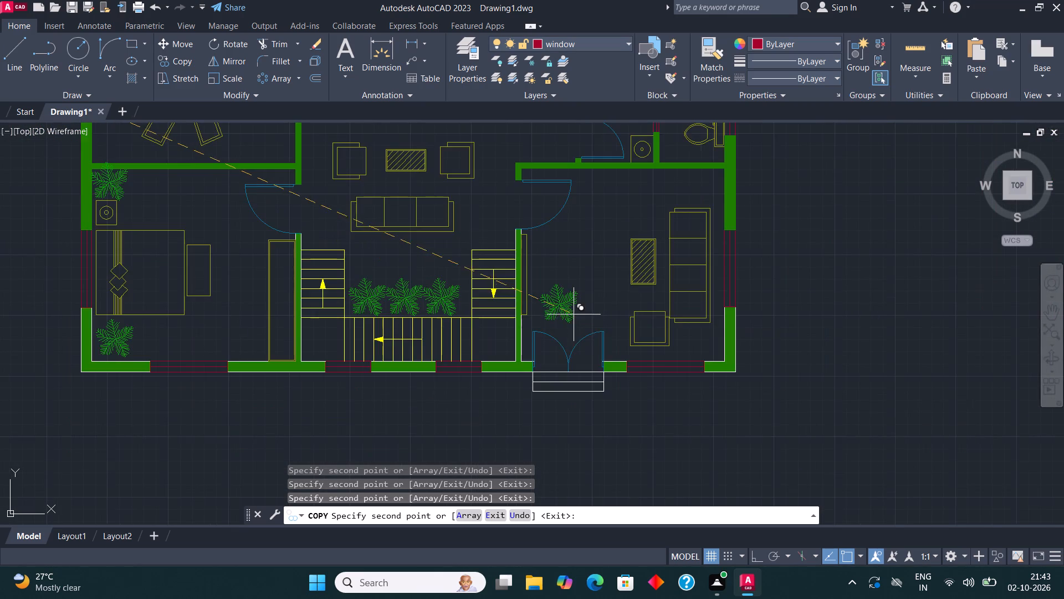
pyautogui.scroll(3, 554, 340)
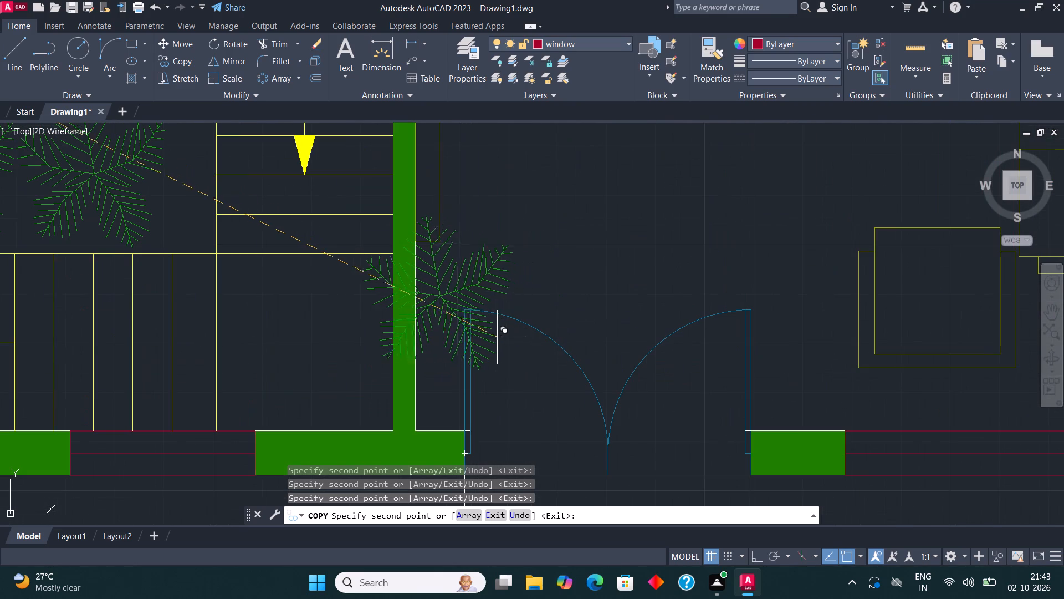
pyautogui.scroll(-3, 514, 363)
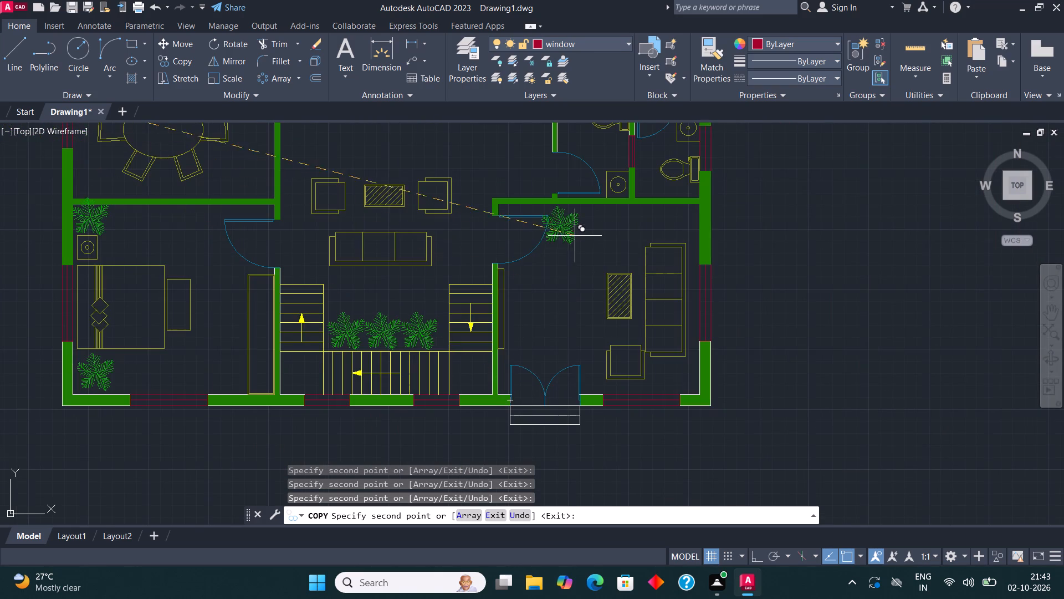
pyautogui.scroll(2, 575, 235)
pyautogui.click(608, 238)
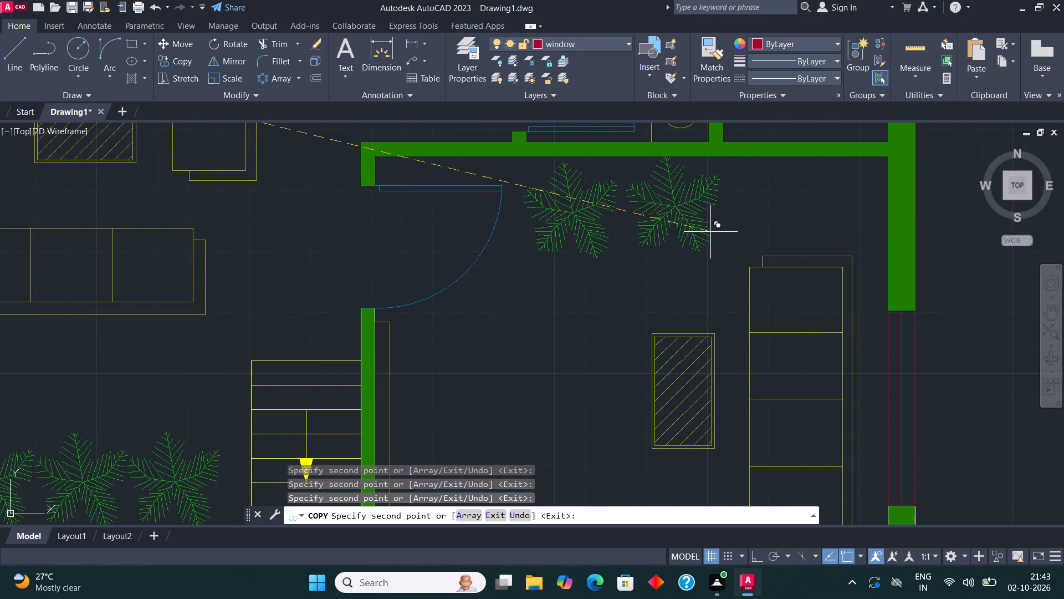
pyautogui.click(710, 232)
pyautogui.click(825, 229)
# Place one more tree copy just inside the double entrance door and finish copying.
pyautogui.scroll(-3, 846, 200)
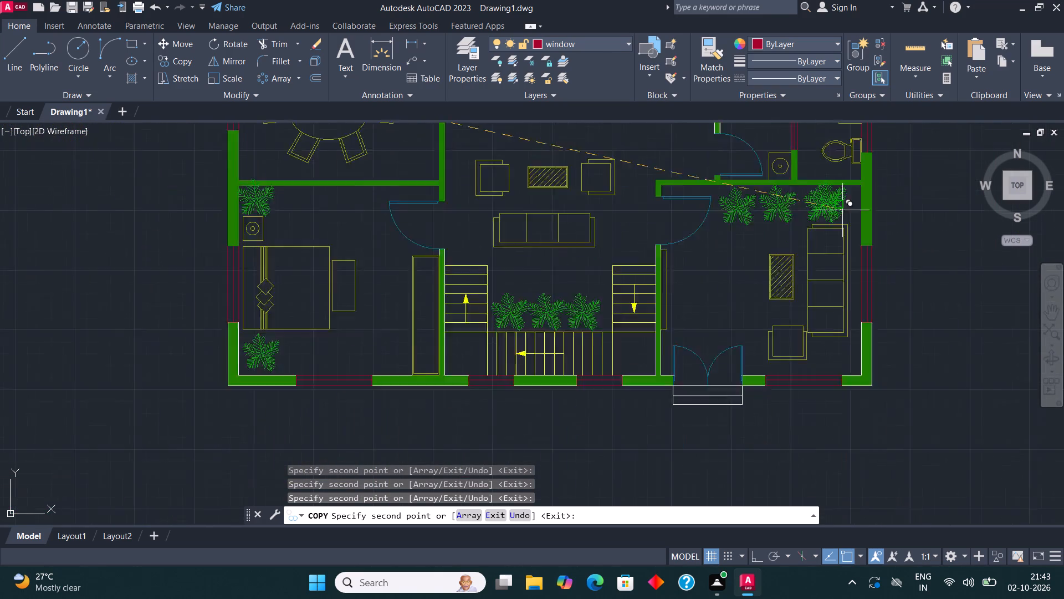
pyautogui.scroll(3, 771, 298)
pyautogui.click(700, 263)
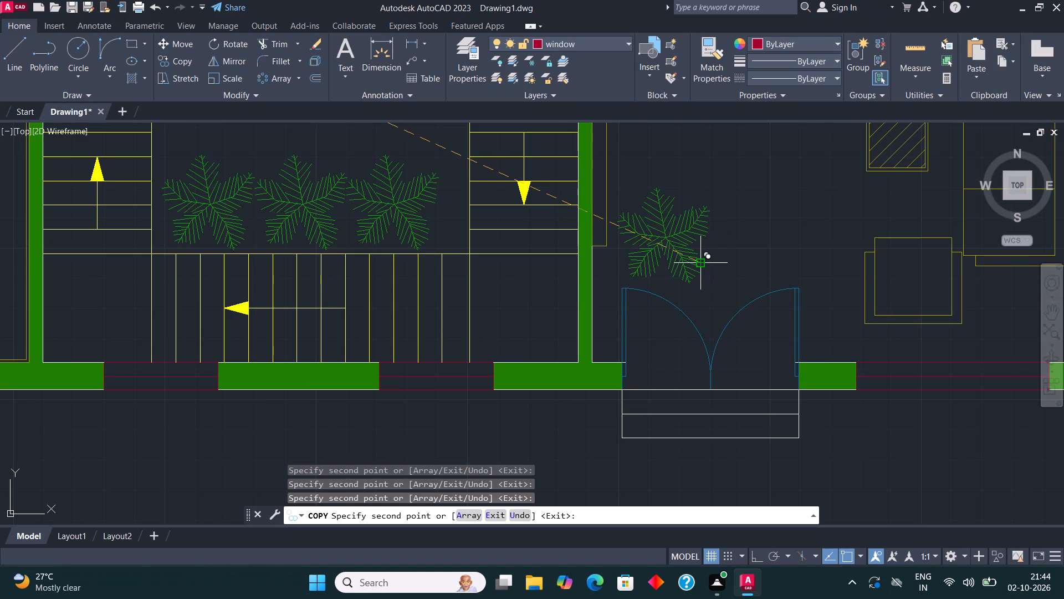
pyautogui.press('Escape')
# Scale the tree by the entrance door down freehand about its centre to roughly a third of its size.
pyautogui.click(681, 252)
pyautogui.click(226, 72)
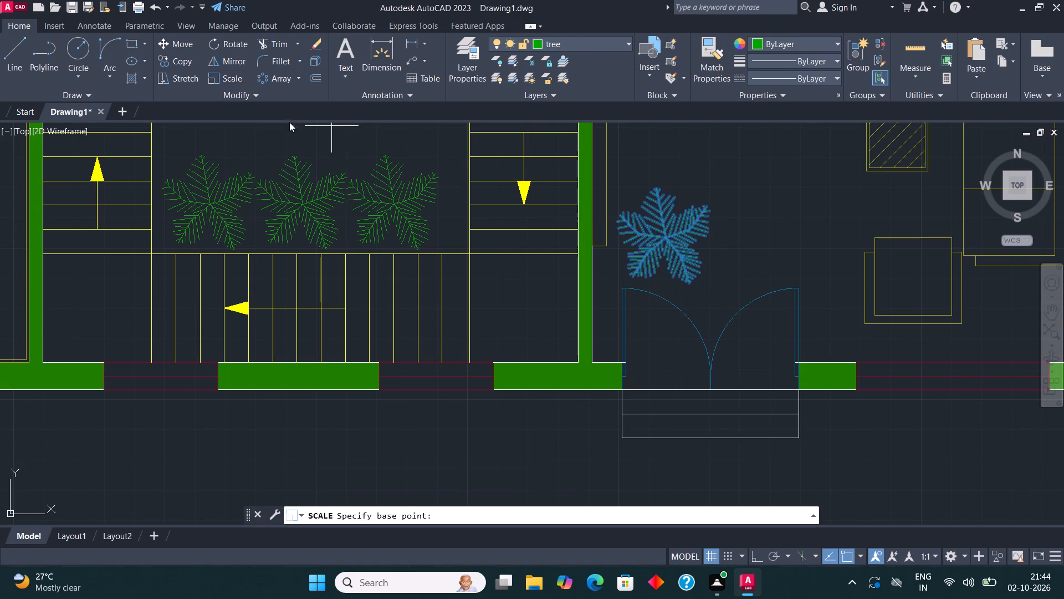
pyautogui.click(662, 239)
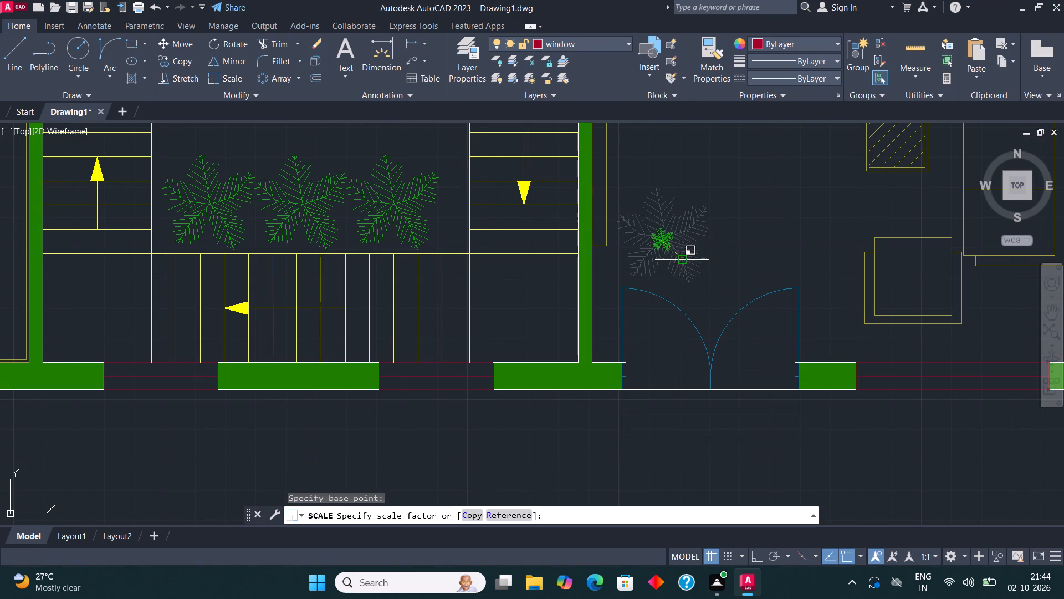
pyautogui.click(684, 266)
# Move the shrunken plant against the stair-side wall beside the entrance door, just below the end of the wall unit.
pyautogui.click(673, 250)
pyautogui.click(176, 38)
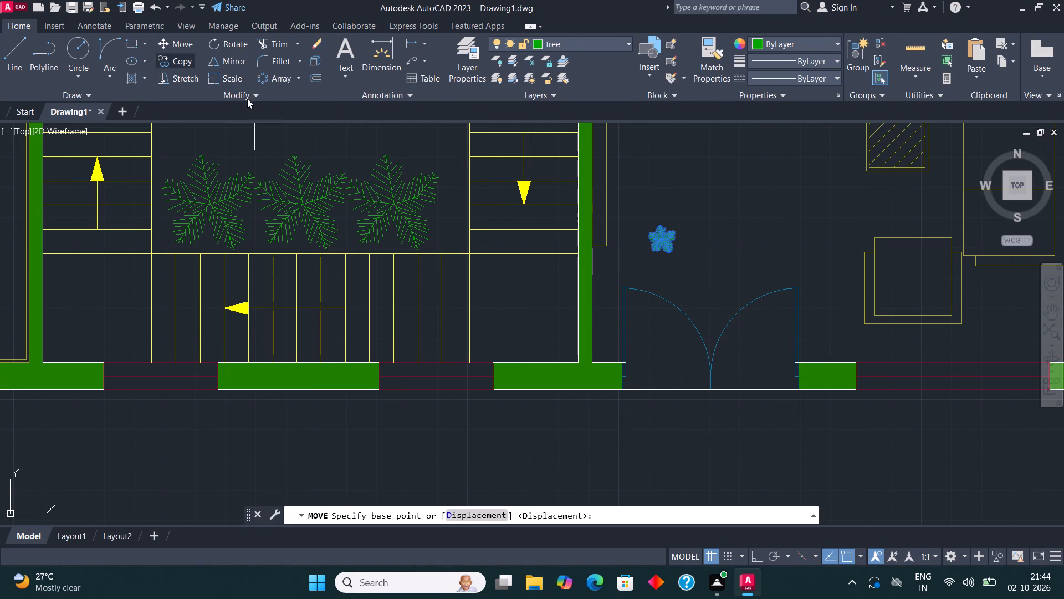
pyautogui.scroll(1, 651, 238)
pyautogui.click(662, 244)
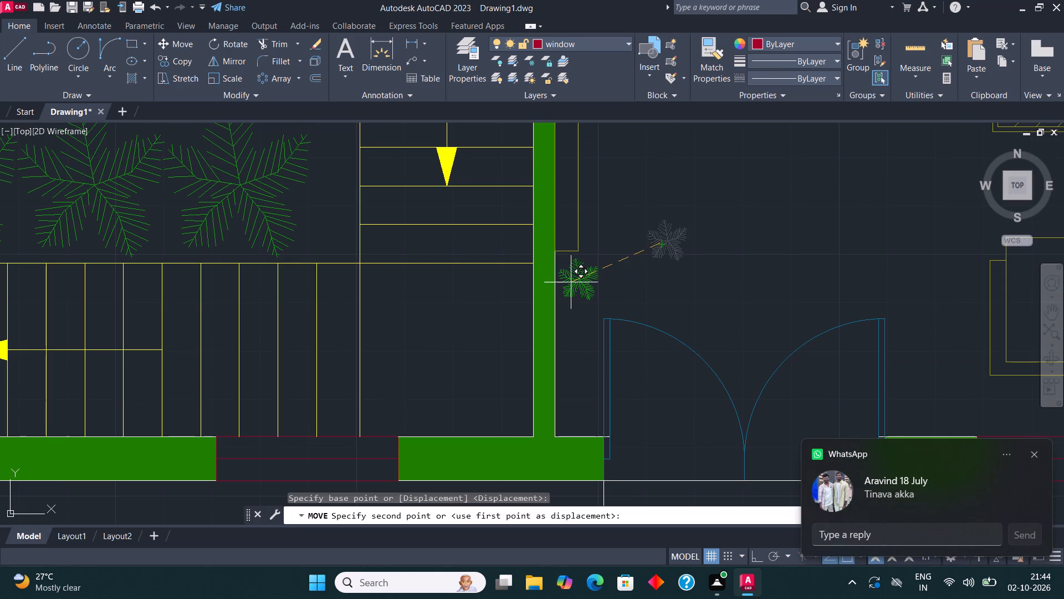
pyautogui.click(572, 283)
pyautogui.press('Escape')
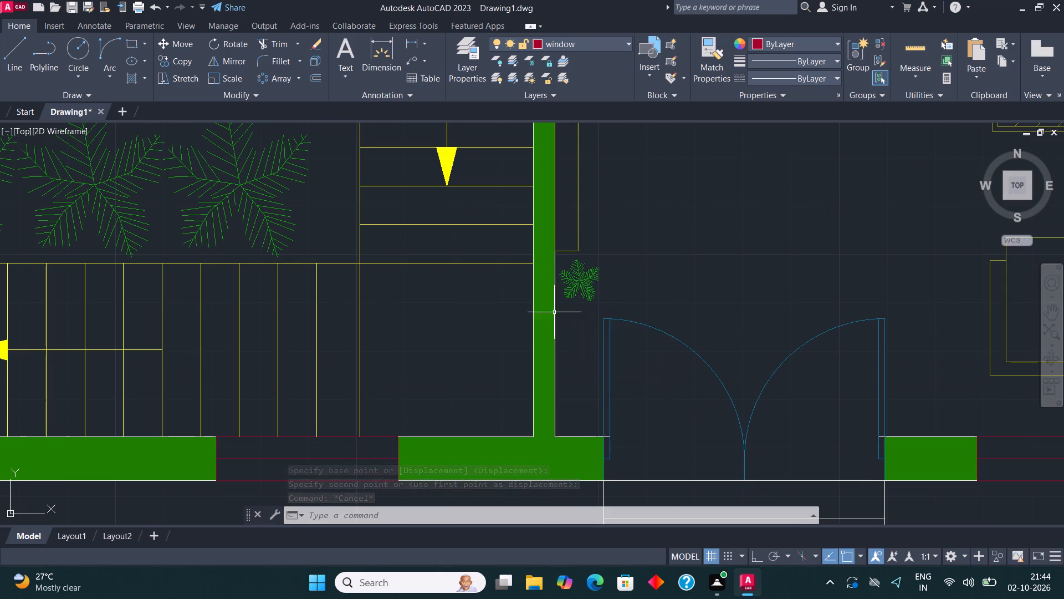
# Copy a sitting-room tree into the central living area, once beside the toilet wall and once in the upper-left corner.
pyautogui.scroll(-2, 594, 336)
pyautogui.moveTo(646, 324); pyautogui.dragTo(565, 359, button='middle')
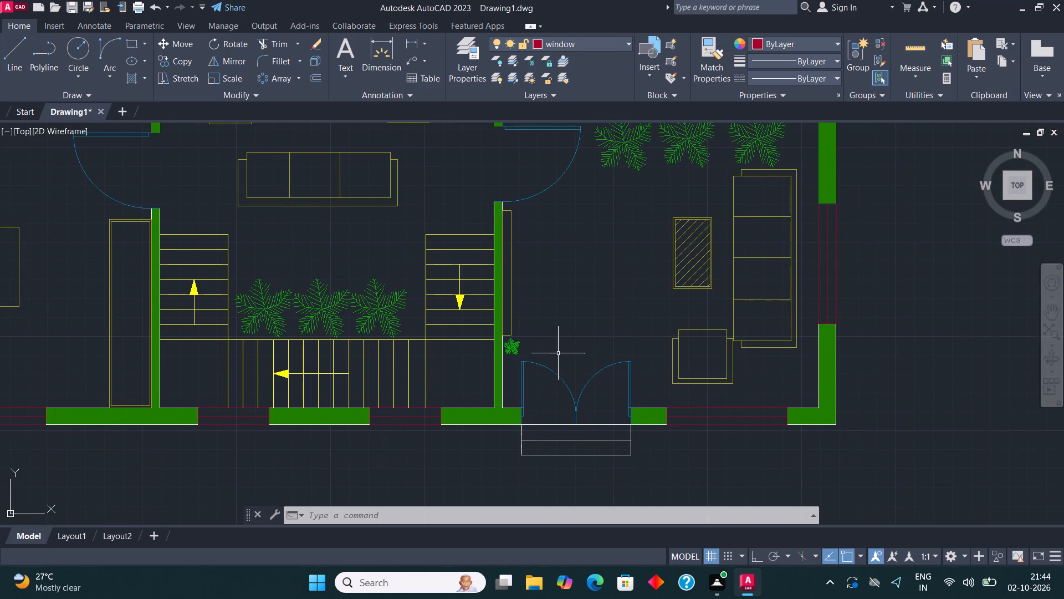
pyautogui.moveTo(743, 317); pyautogui.dragTo(743, 344, button='middle')
pyautogui.scroll(-3, 631, 336)
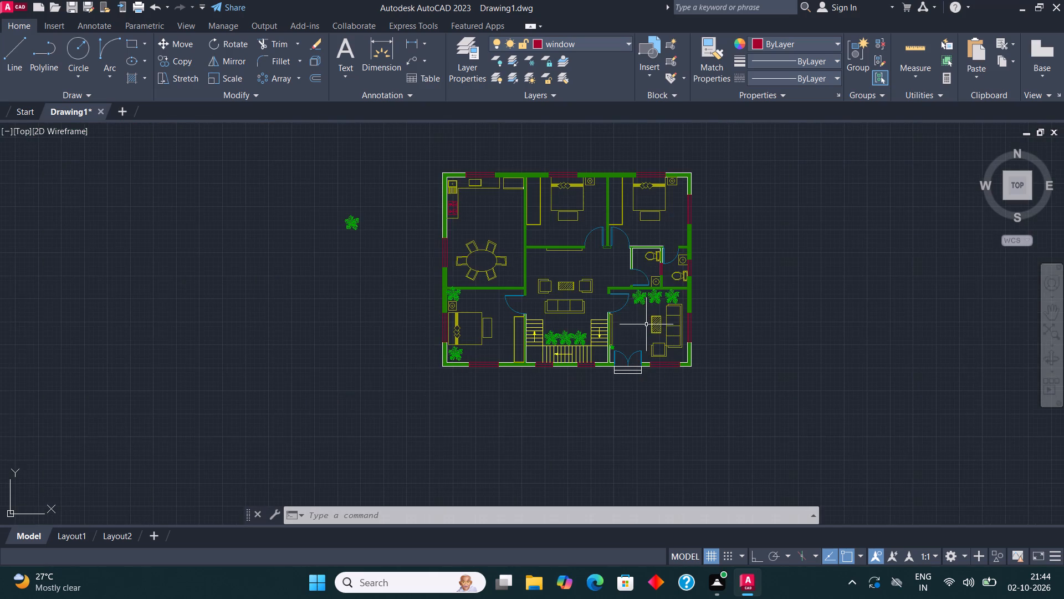
pyautogui.moveTo(653, 296); pyautogui.dragTo(657, 307, button='middle')
pyautogui.scroll(2, 653, 269)
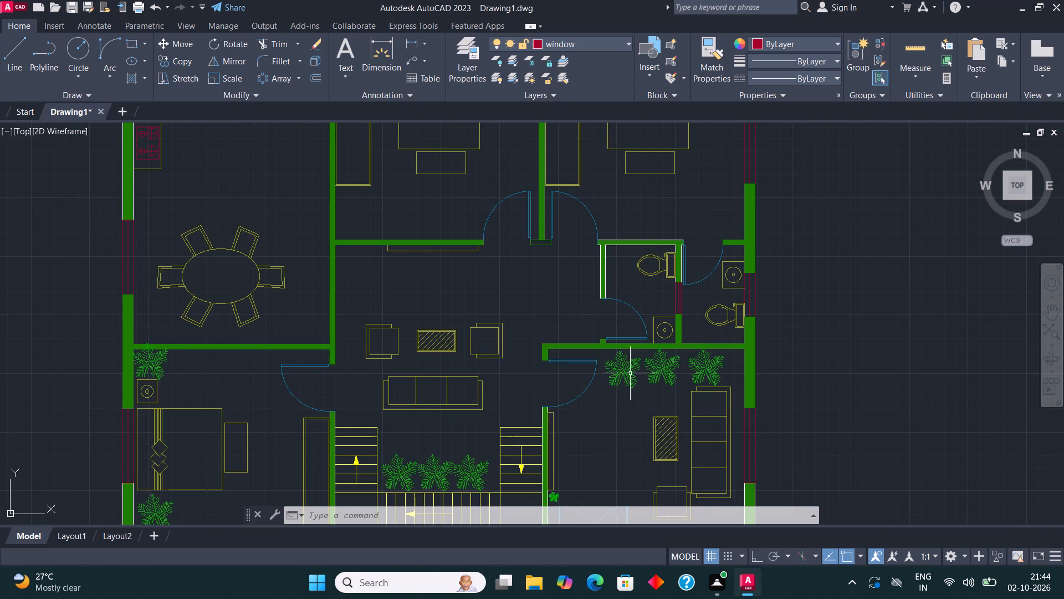
pyautogui.click(630, 372)
pyautogui.click(177, 64)
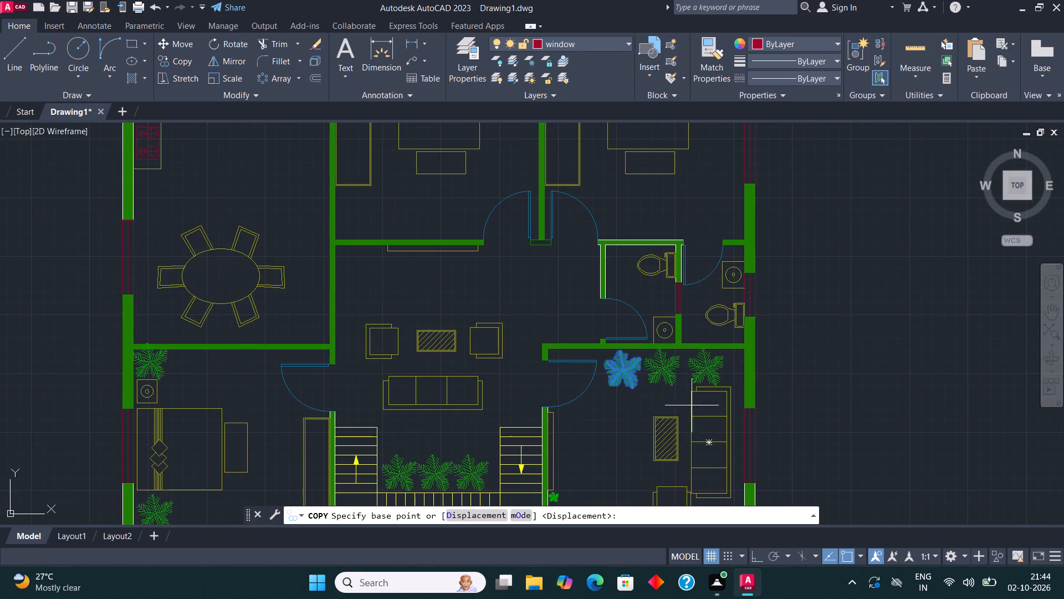
pyautogui.click(631, 373)
pyautogui.scroll(-1, 650, 408)
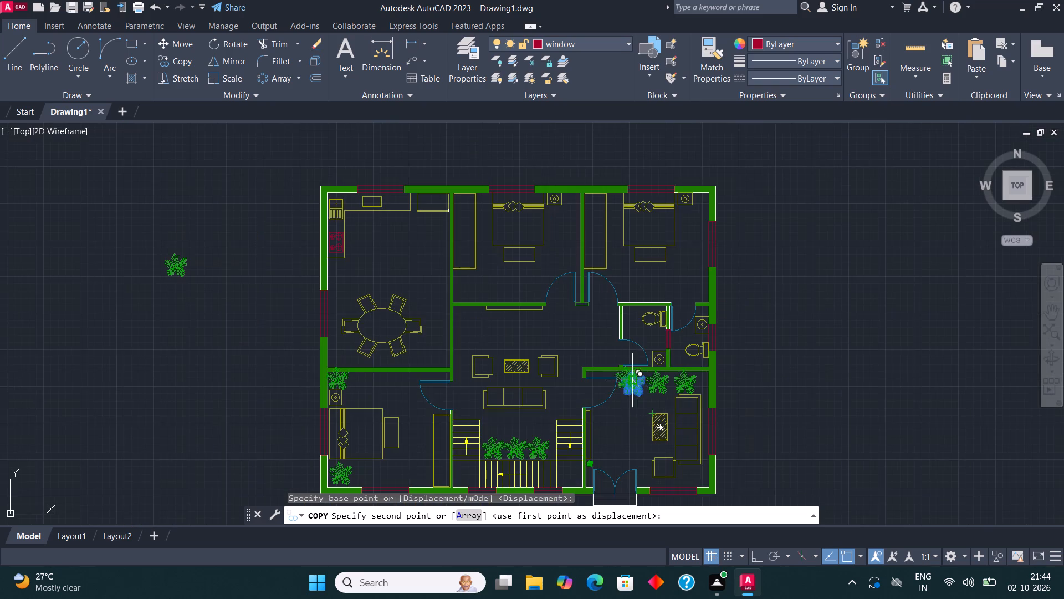
pyautogui.scroll(2, 631, 376)
pyautogui.click(561, 333)
pyautogui.scroll(-1, 596, 424)
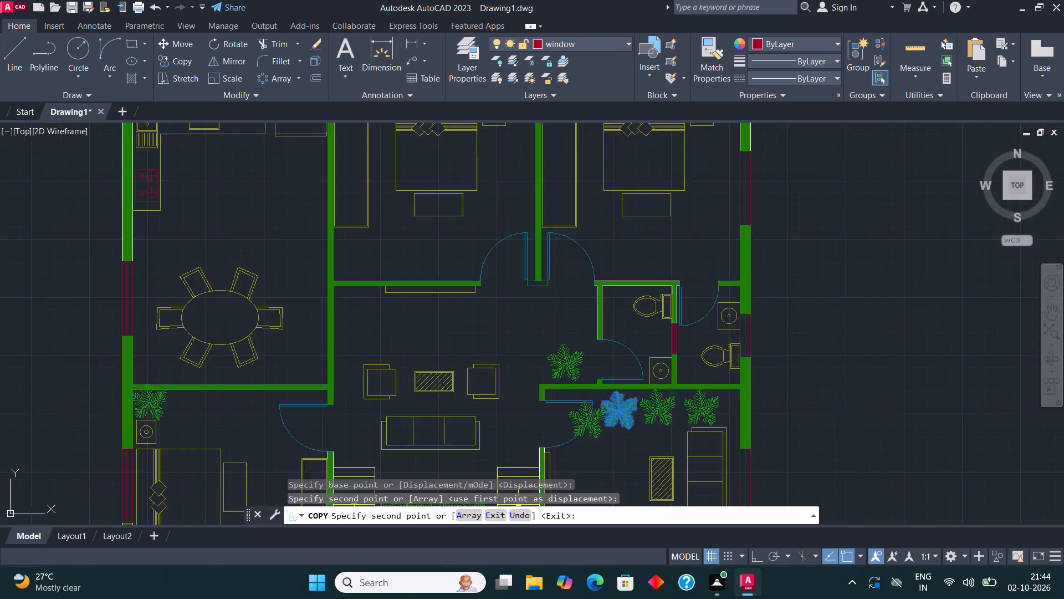
pyautogui.scroll(-1, 597, 425)
pyautogui.scroll(3, 459, 353)
pyautogui.click(423, 354)
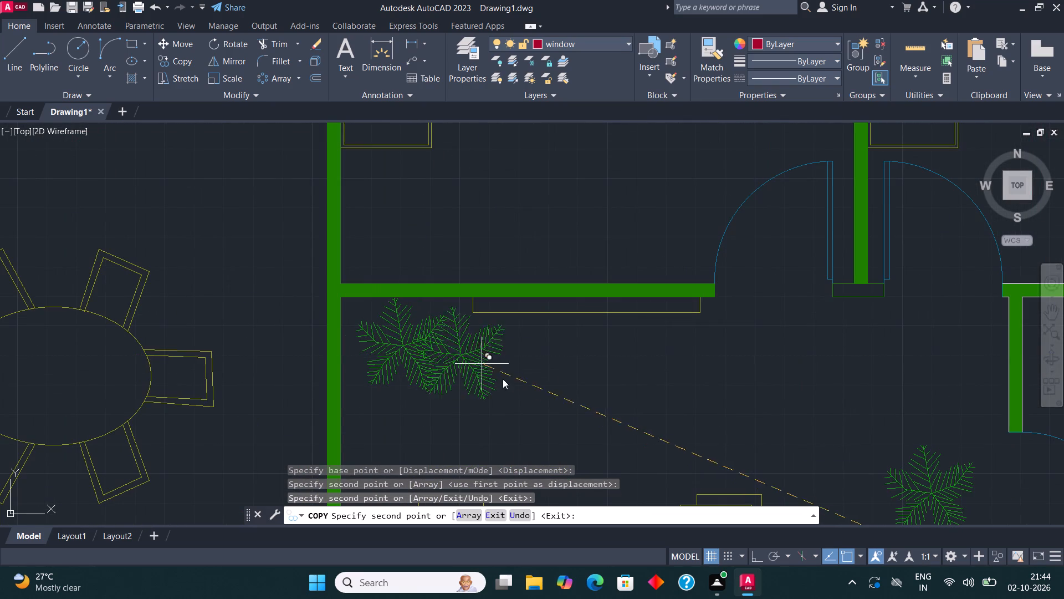
# Place a tree copy in the lower-left corner of the upper-middle bedroom, below the wardrobe.
pyautogui.scroll(-1, 511, 383)
pyautogui.scroll(-1, 590, 389)
pyautogui.moveTo(640, 345); pyautogui.dragTo(687, 420, button='middle')
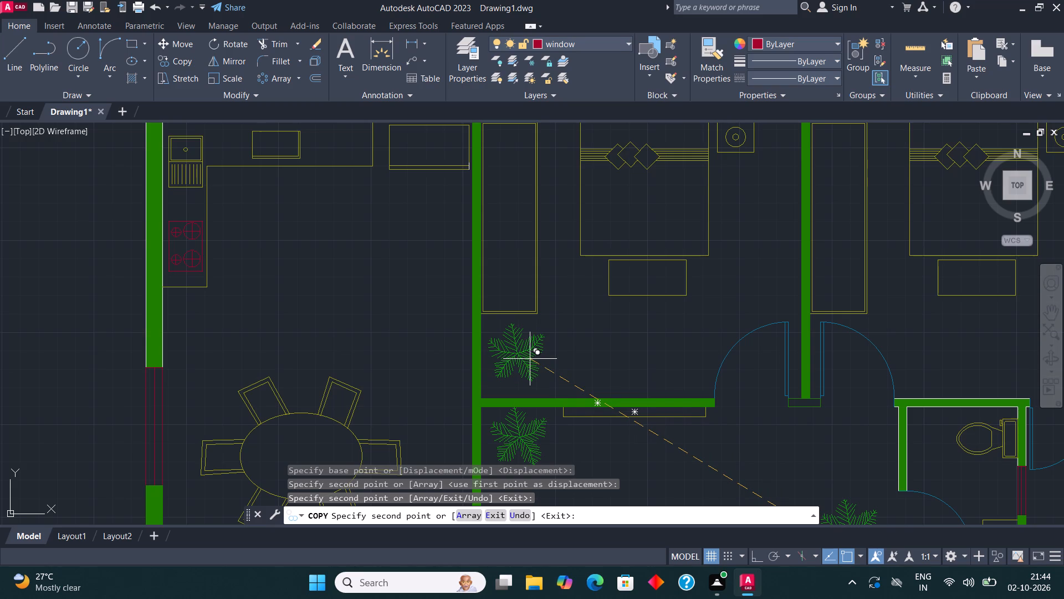
pyautogui.click(530, 359)
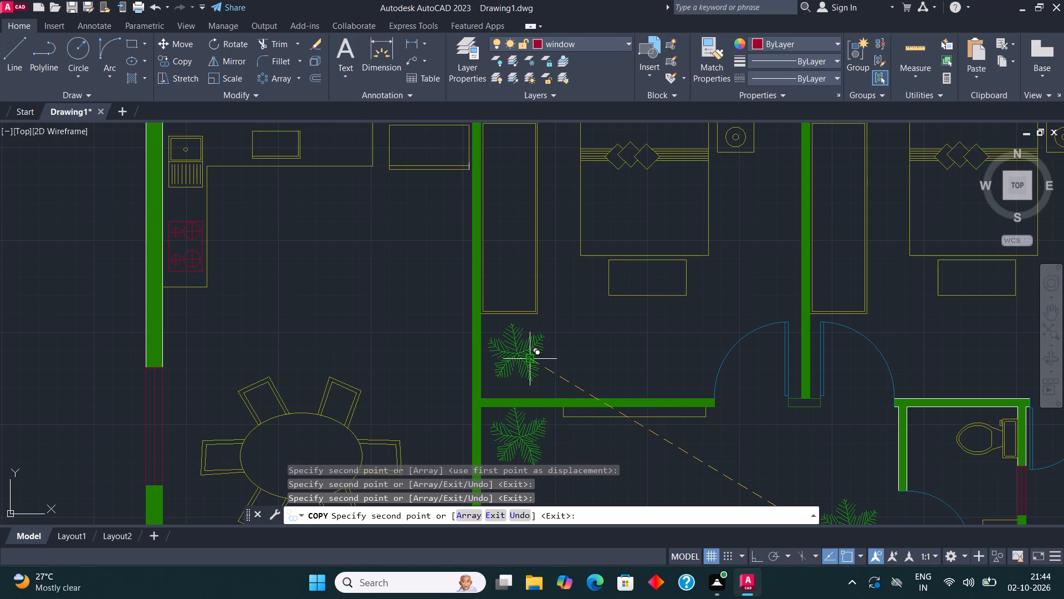
# Place two tree copies along the outer wall of the upper-right bedroom, above and below the window, and finish copying.
pyautogui.scroll(-2, 530, 359)
pyautogui.scroll(3, 760, 281)
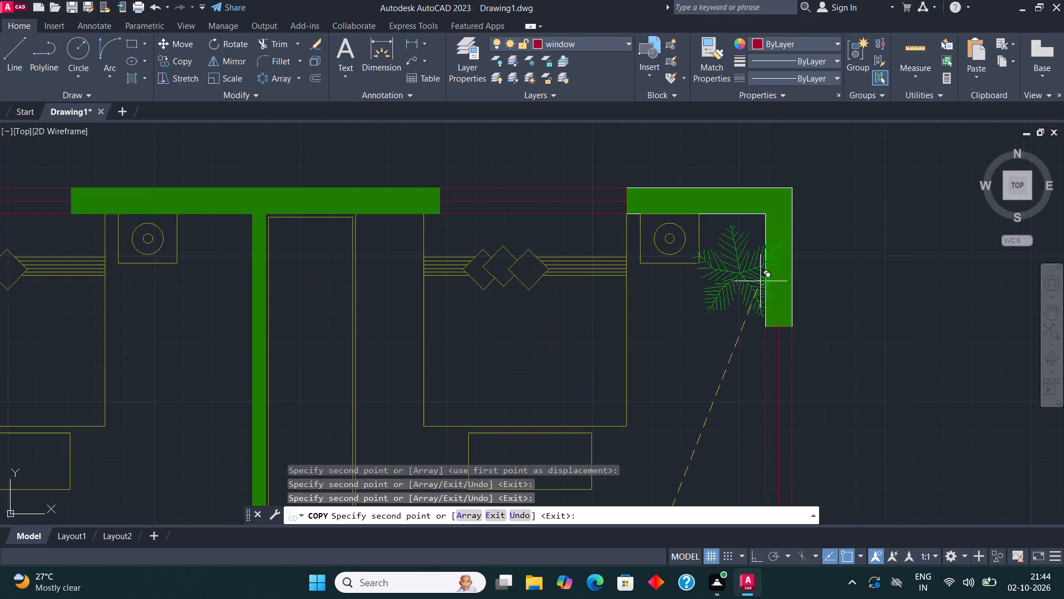
pyautogui.click(732, 321)
pyautogui.scroll(-2, 745, 253)
pyautogui.scroll(2, 741, 407)
pyautogui.click(743, 373)
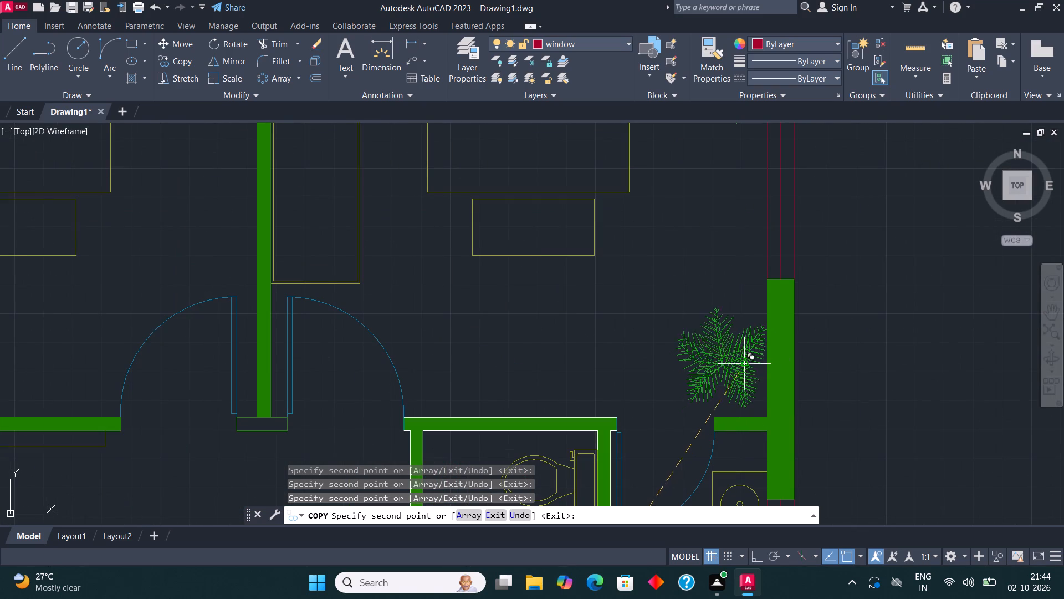
pyautogui.scroll(-2, 758, 281)
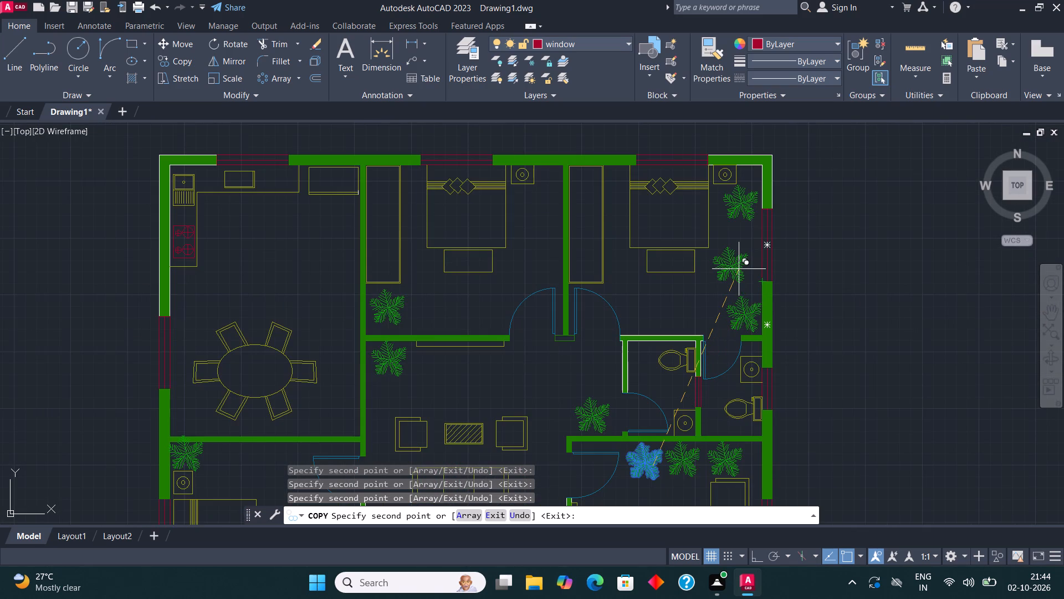
pyautogui.scroll(-2, 741, 268)
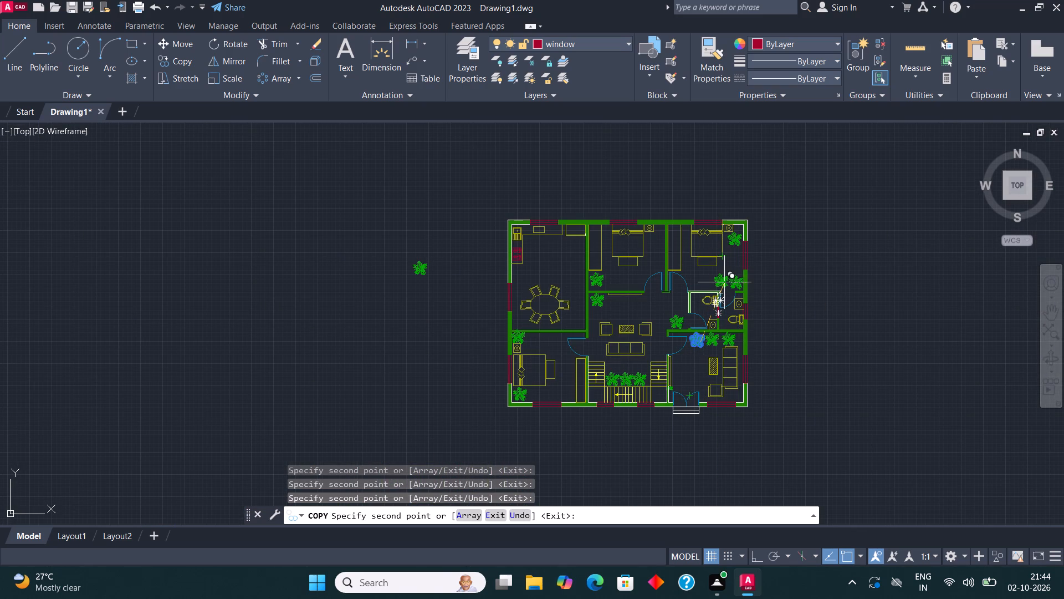
pyautogui.moveTo(659, 287); pyautogui.dragTo(653, 285, button='middle')
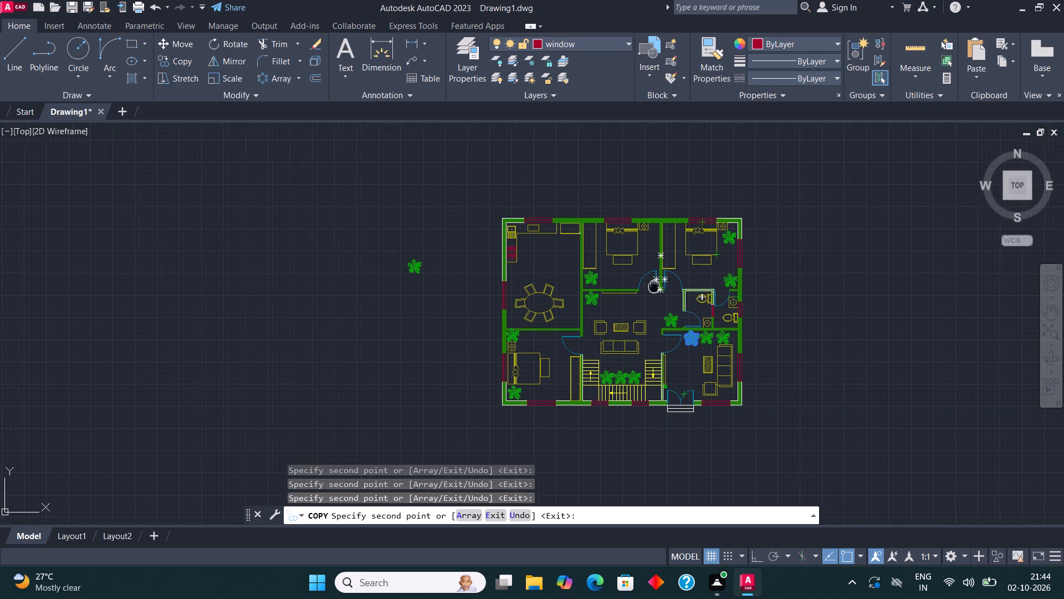
pyautogui.moveTo(653, 285); pyautogui.dragTo(607, 278, button='middle')
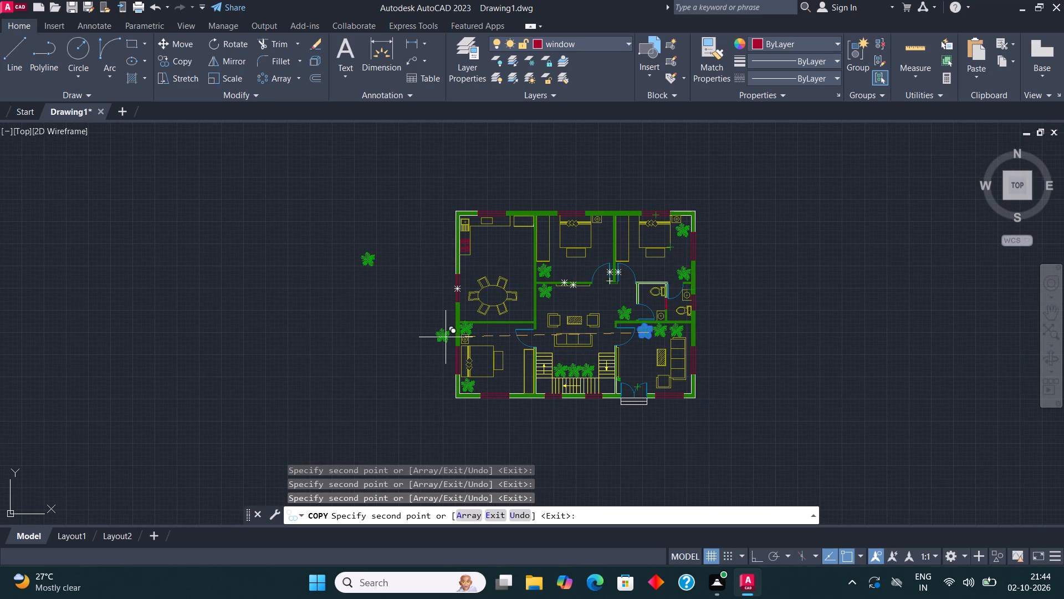
pyautogui.press('Escape')
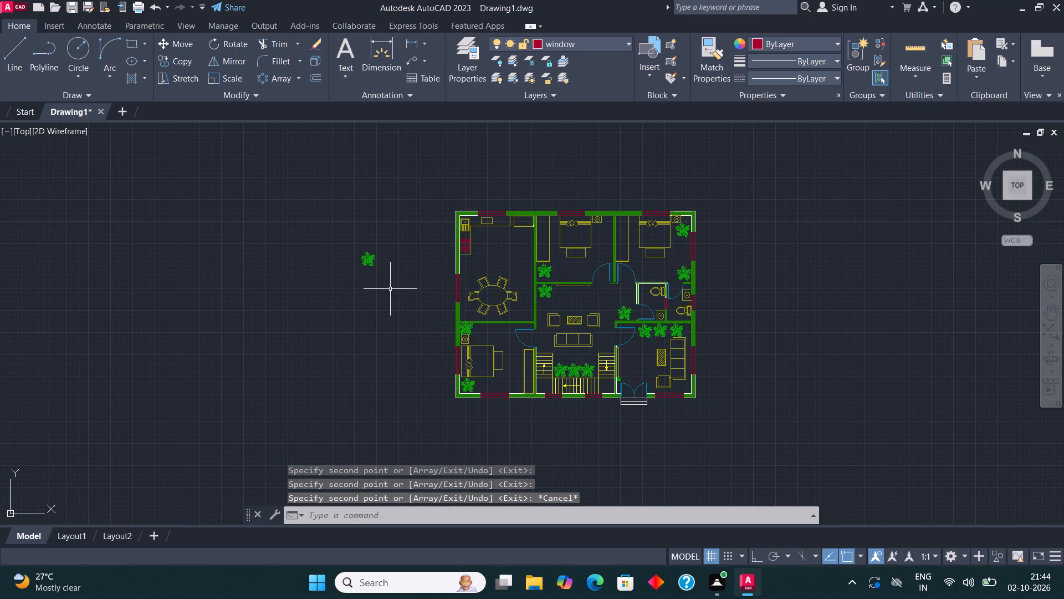
# Delete the leftover original tree outside the floor plan.
pyautogui.click(390, 289)
pyautogui.click(291, 209)
pyautogui.press('Delete')
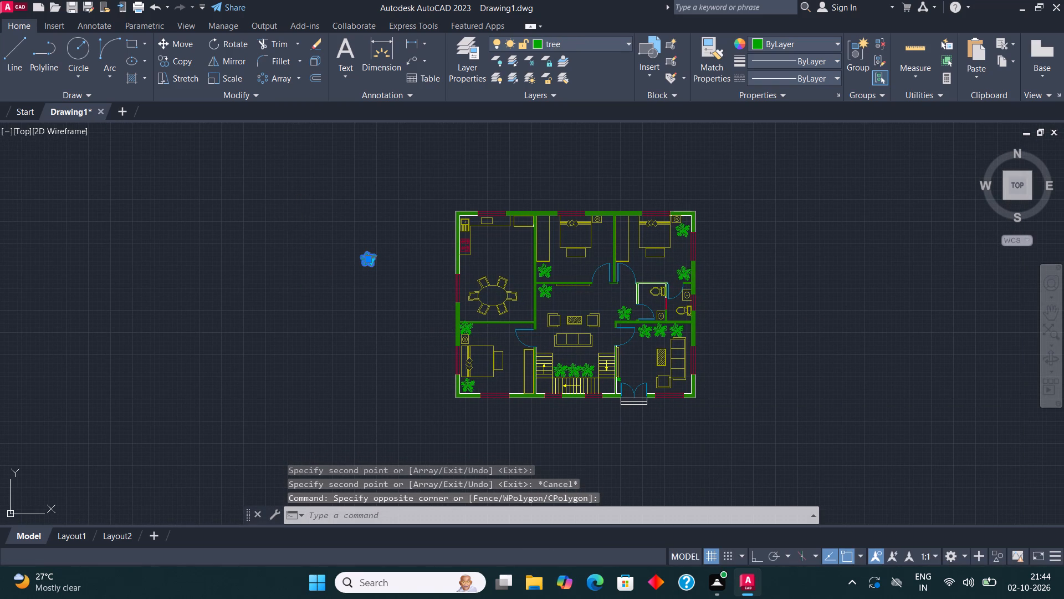
# On layer 0, add a multiline text label in the kitchen reading "kitchen/" with "dining area" on a second line.
pyautogui.moveTo(502, 287); pyautogui.dragTo(468, 319, button='middle')
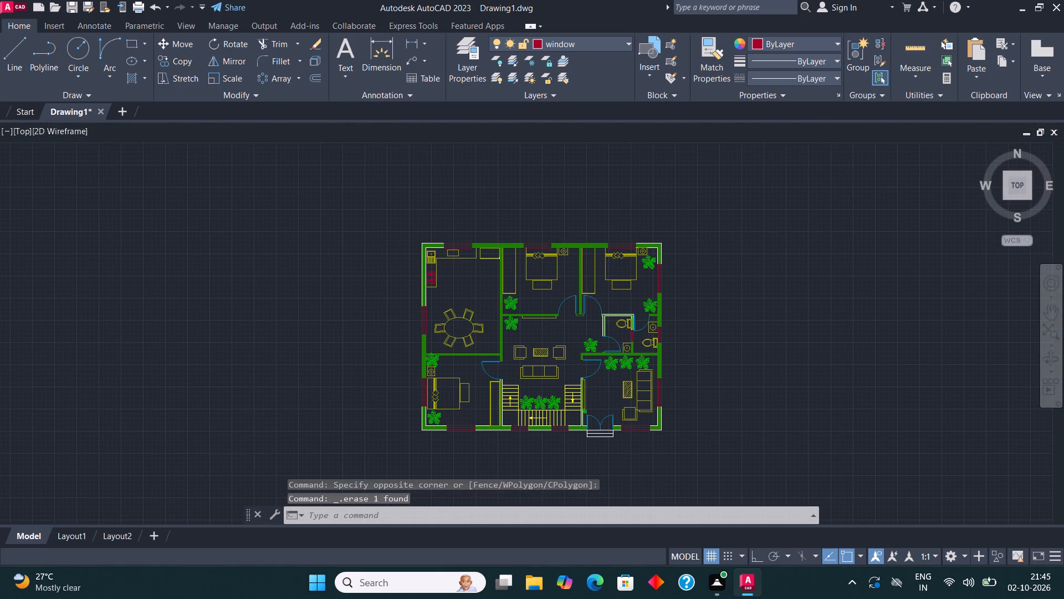
pyautogui.scroll(3, 463, 306)
pyautogui.moveTo(470, 314); pyautogui.dragTo(473, 348, button='middle')
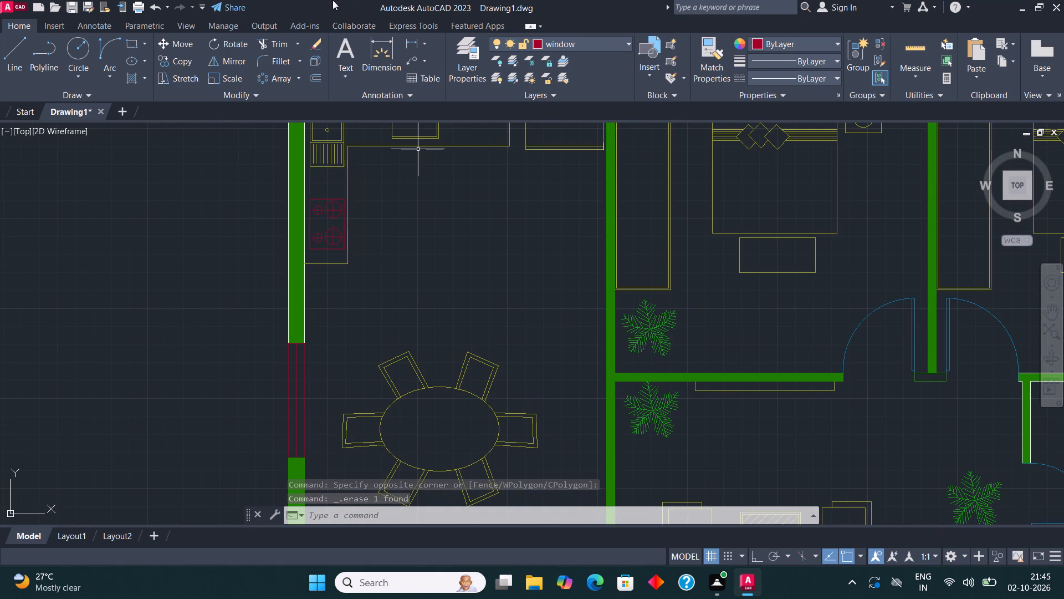
pyautogui.click(338, 45)
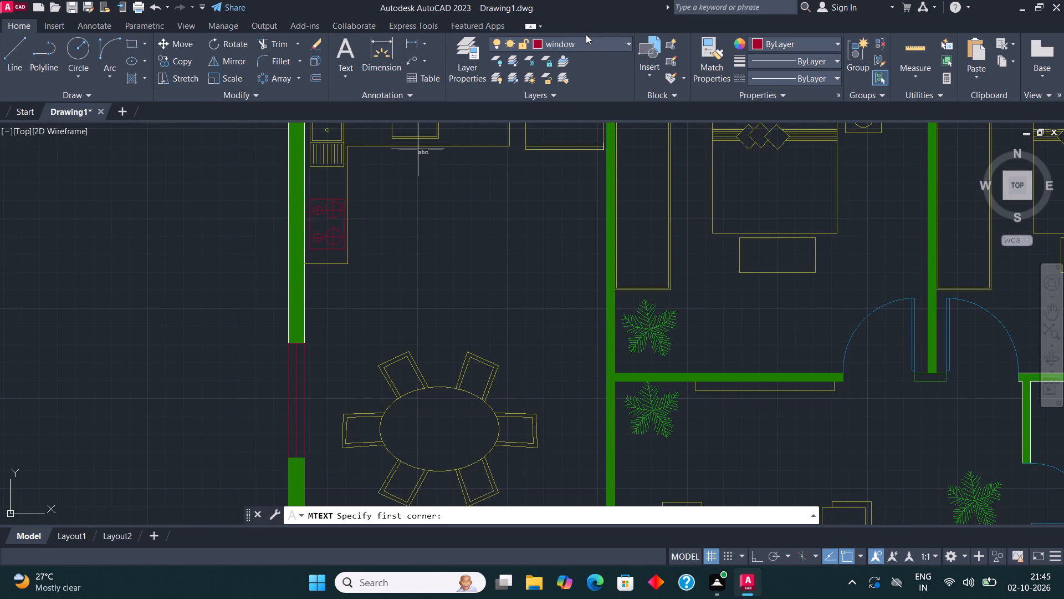
pyautogui.click(587, 48)
pyautogui.click(560, 63)
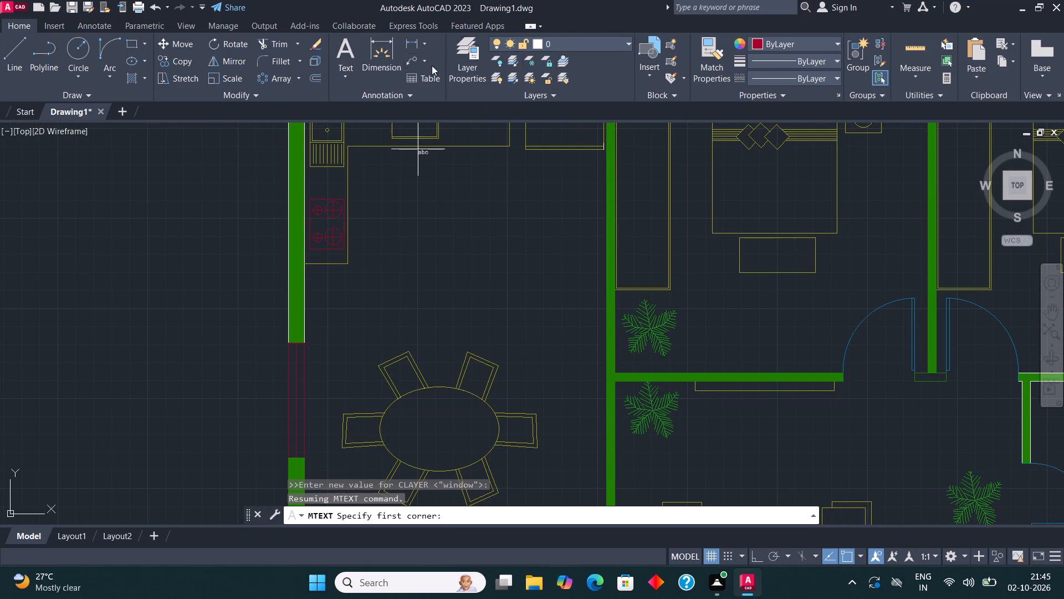
pyautogui.click(341, 48)
pyautogui.click(380, 272)
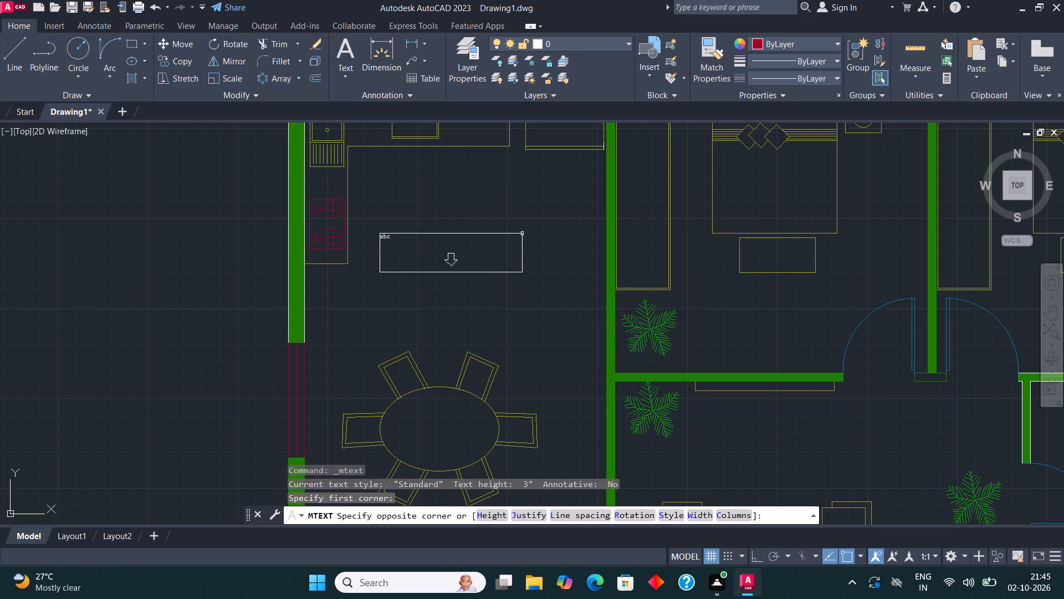
pyautogui.click(539, 232)
pyautogui.write('kitchen')
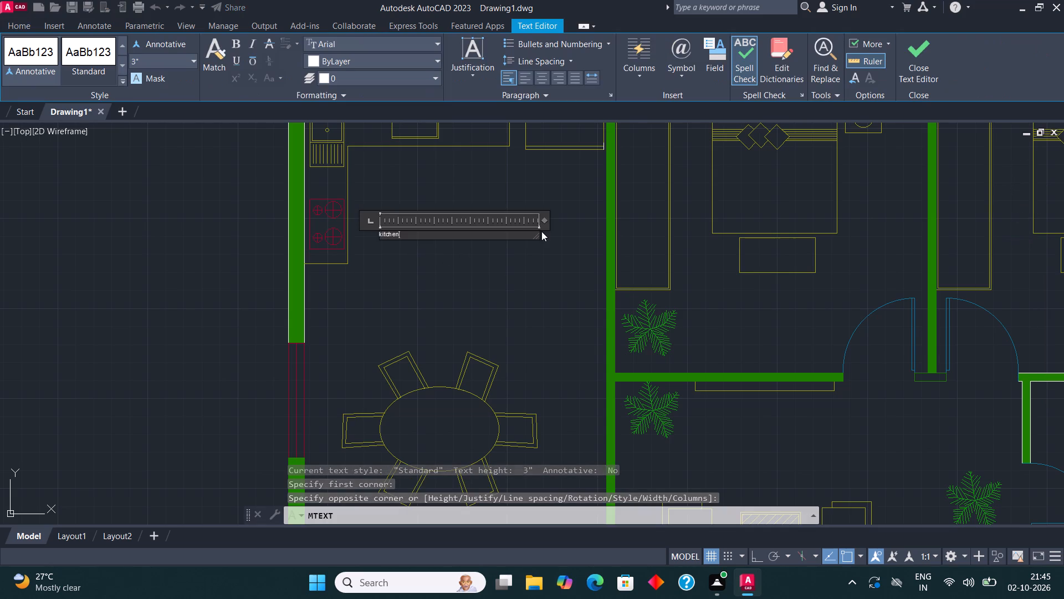
pyautogui.press('/')
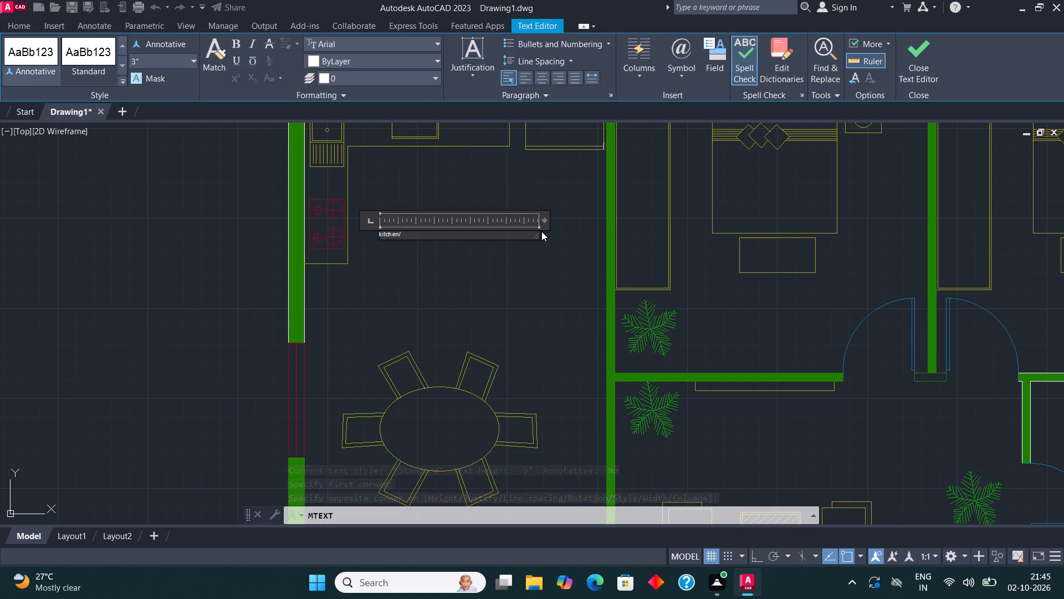
pyautogui.write('dining area')
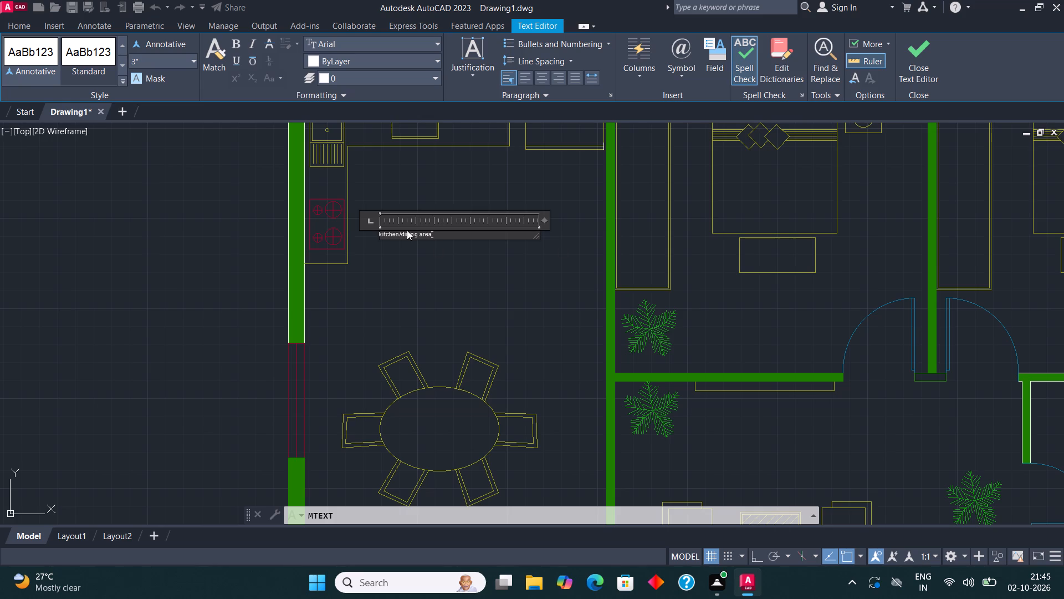
pyautogui.scroll(3, 387, 224)
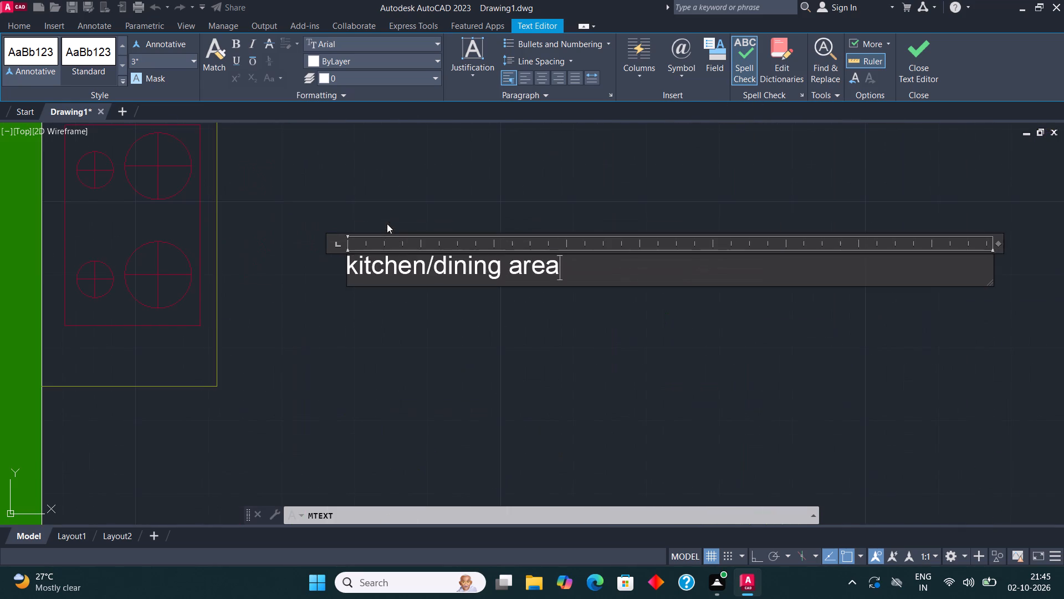
pyautogui.click(431, 270)
pyautogui.press('Return')
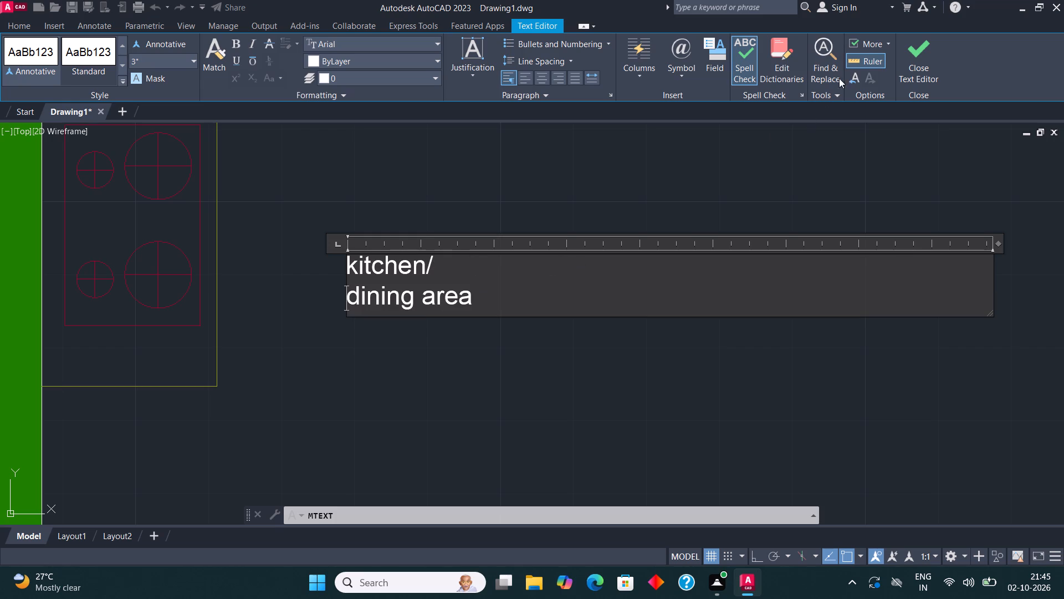
pyautogui.click(925, 43)
# Scale up the kitchen/dining area label to a text height of about 7 inches.
pyautogui.scroll(-2, 463, 268)
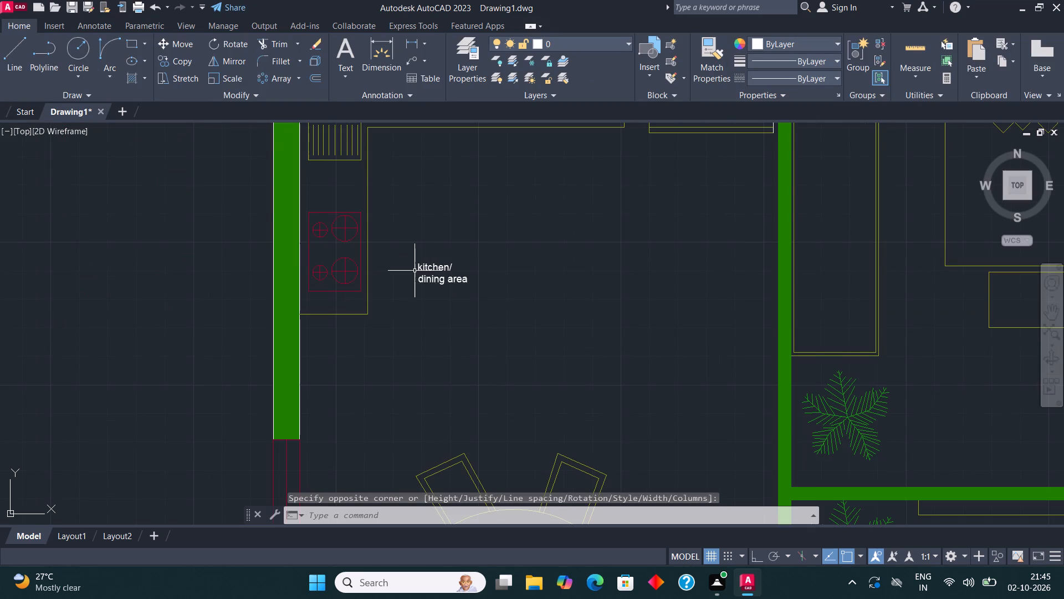
pyautogui.click(415, 270)
pyautogui.doubleClick(433, 269)
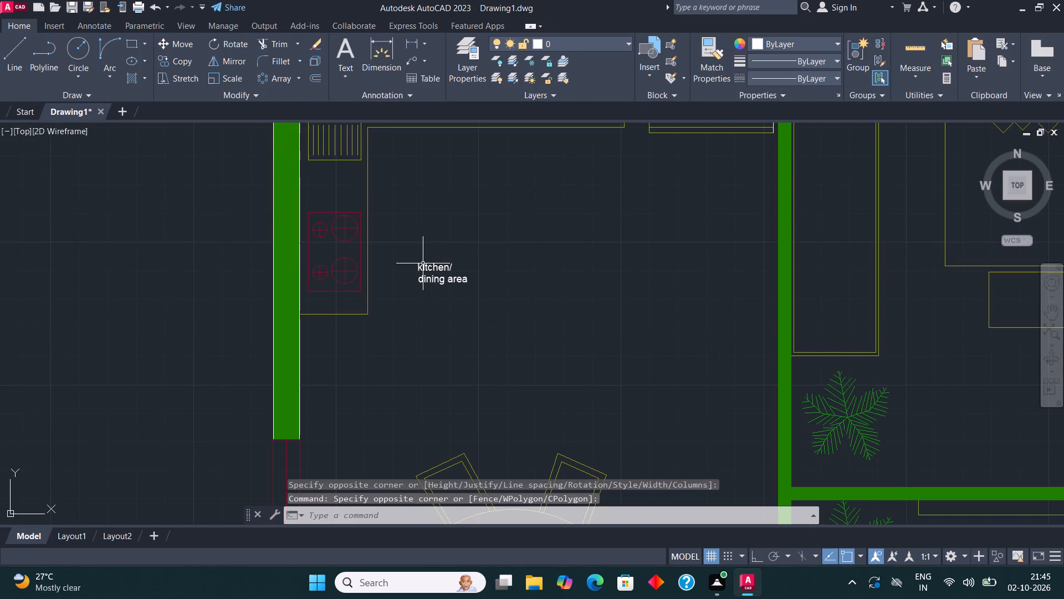
pyautogui.click(427, 267)
pyautogui.click(232, 72)
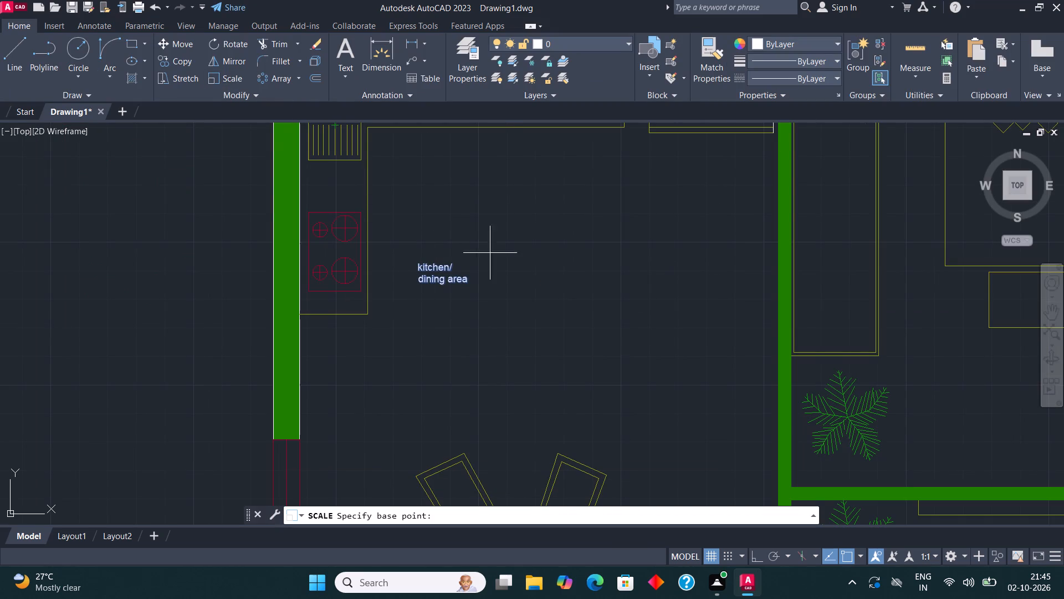
pyautogui.click(438, 270)
pyautogui.click(801, 290)
# Move the kitchen/dining area label to the open floor between the kitchen counter and the dining table, roughly centred above the table.
pyautogui.scroll(-2, 678, 221)
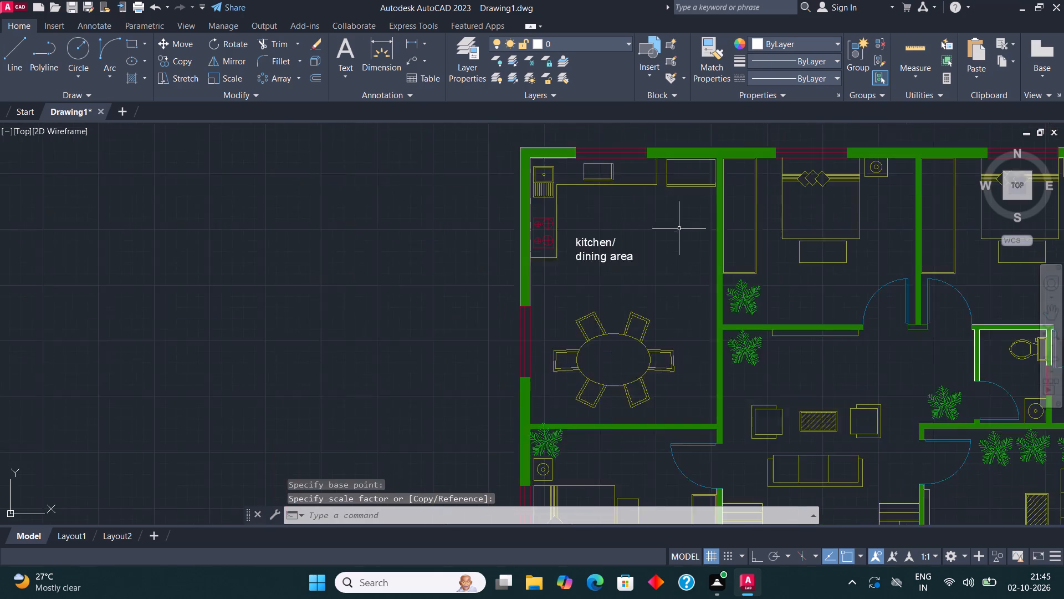
pyautogui.scroll(-1, 679, 232)
pyautogui.moveTo(671, 235); pyautogui.dragTo(603, 232, button='middle')
pyautogui.scroll(2, 606, 252)
pyautogui.click(516, 241)
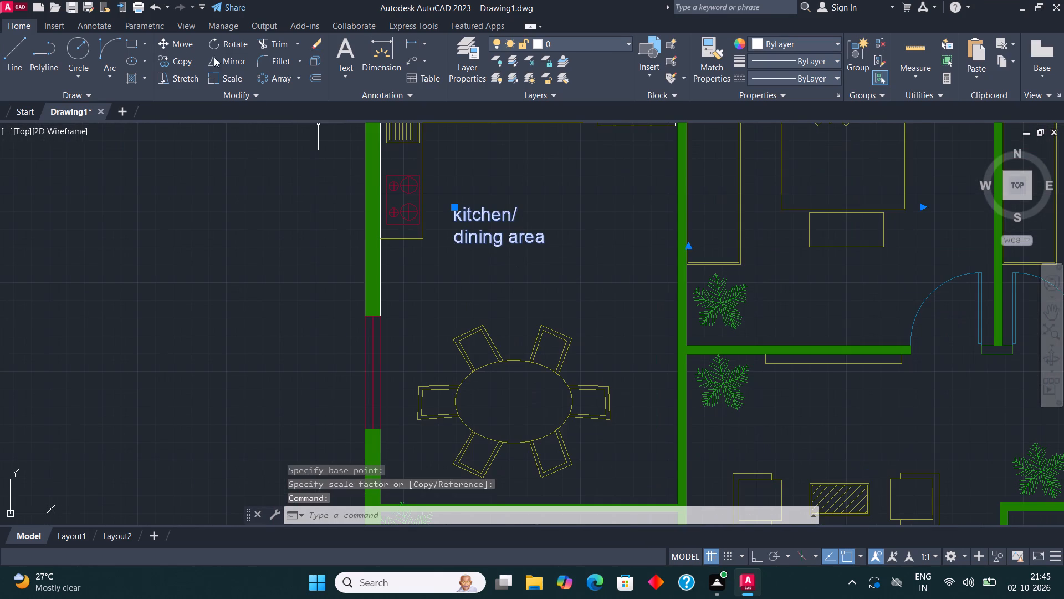
pyautogui.click(167, 41)
pyautogui.click(489, 215)
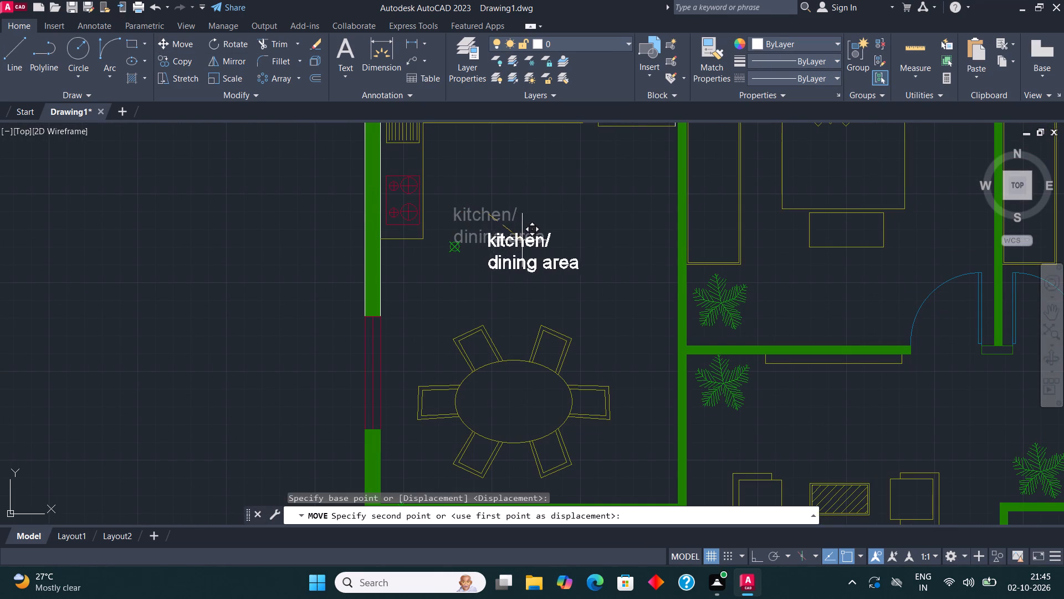
pyautogui.click(522, 240)
pyautogui.click(454, 256)
pyautogui.click(451, 243)
pyautogui.click(169, 44)
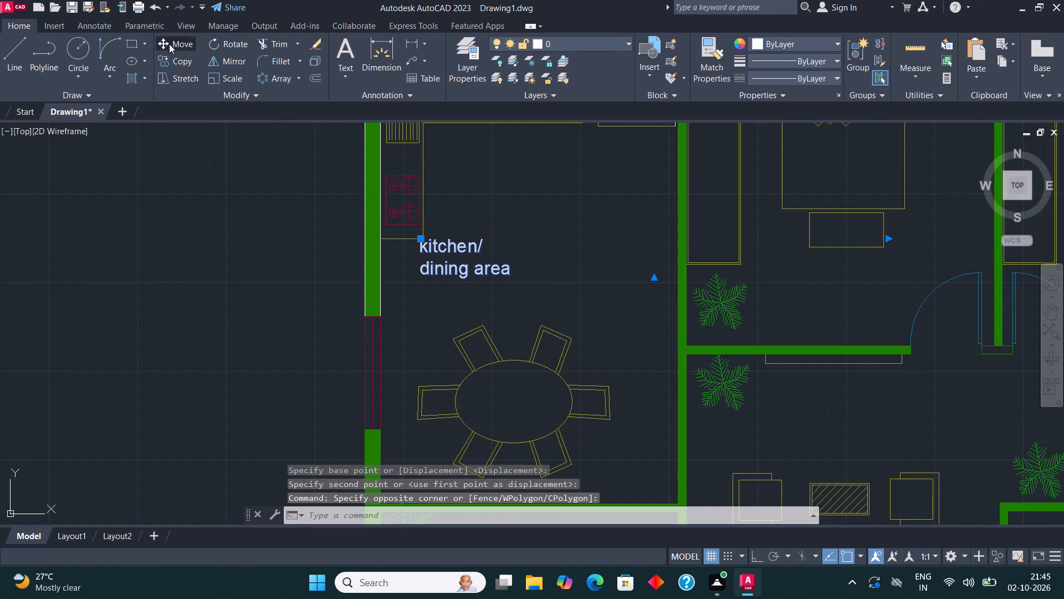
pyautogui.click(441, 257)
pyautogui.click(508, 233)
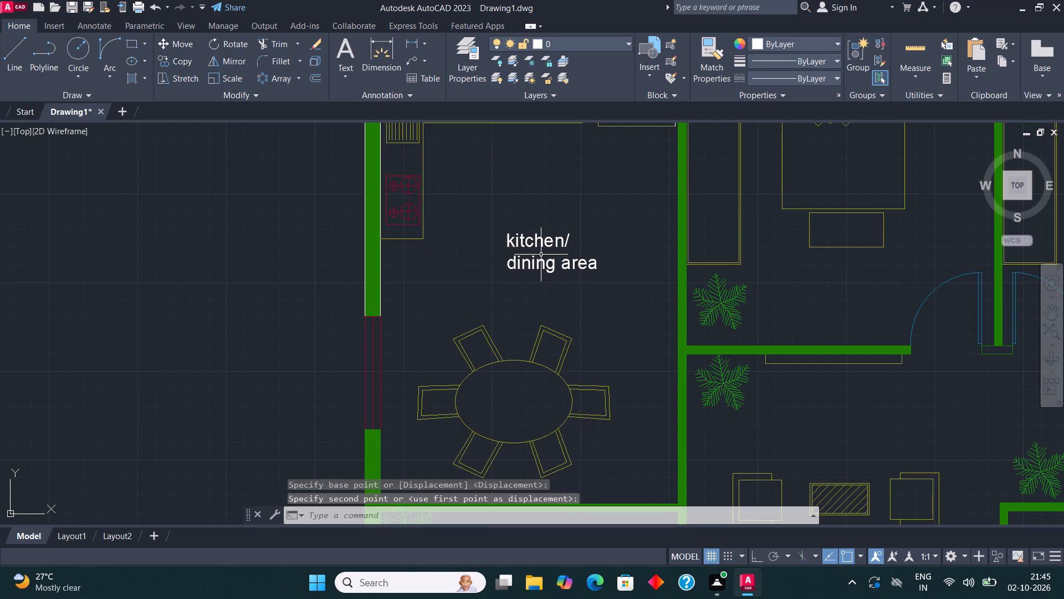
# Copy the kitchen/dining area label onto the beds of the upper-middle and upper-right bedrooms.
pyautogui.click(544, 256)
pyautogui.click(531, 237)
pyautogui.click(182, 57)
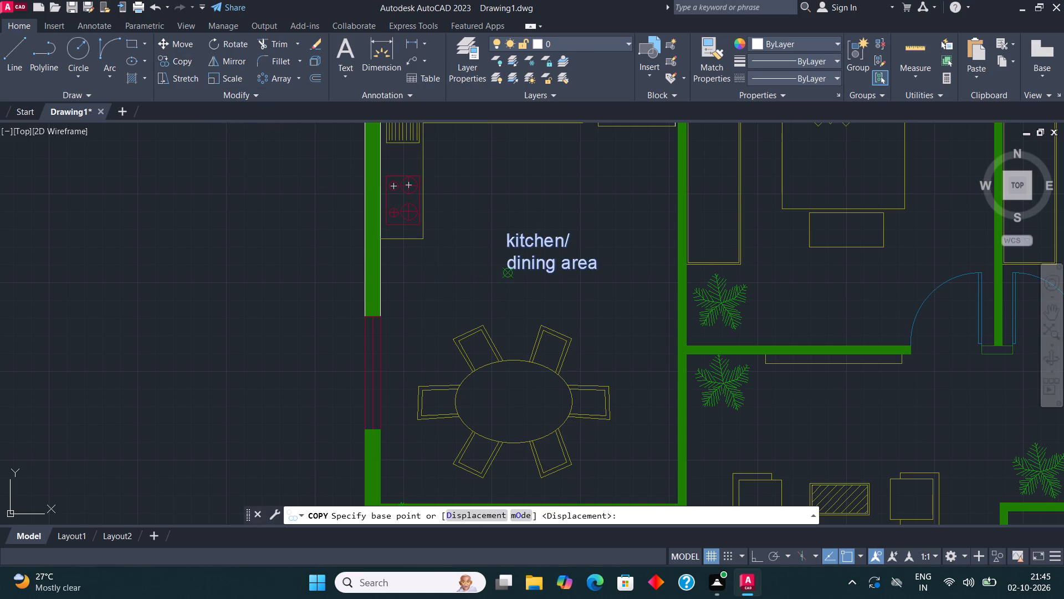
pyautogui.click(536, 258)
pyautogui.scroll(-2, 364, 368)
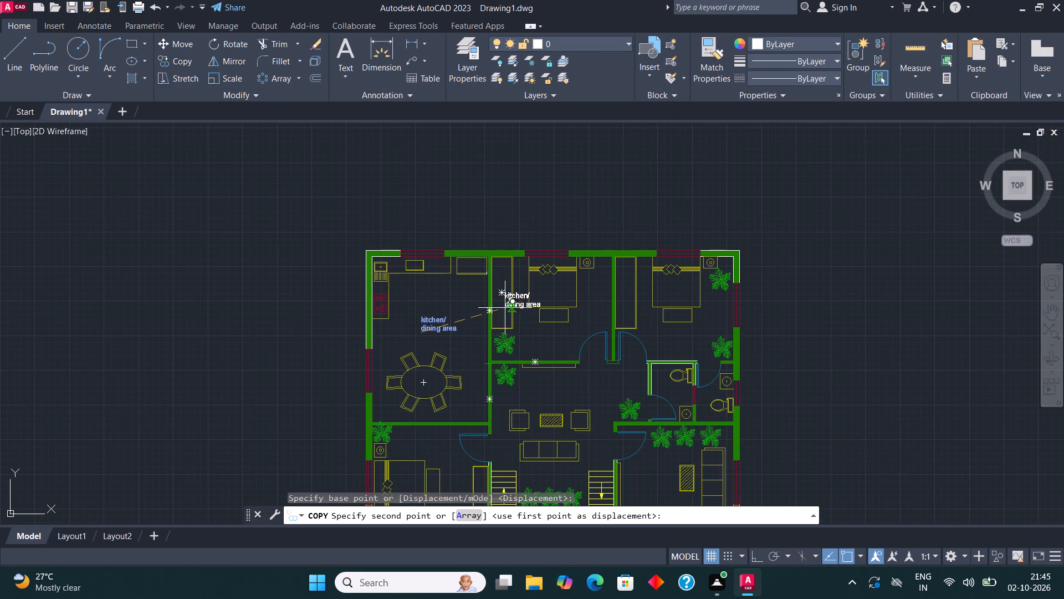
pyautogui.scroll(3, 554, 297)
pyautogui.click(484, 295)
pyautogui.scroll(-4, 453, 310)
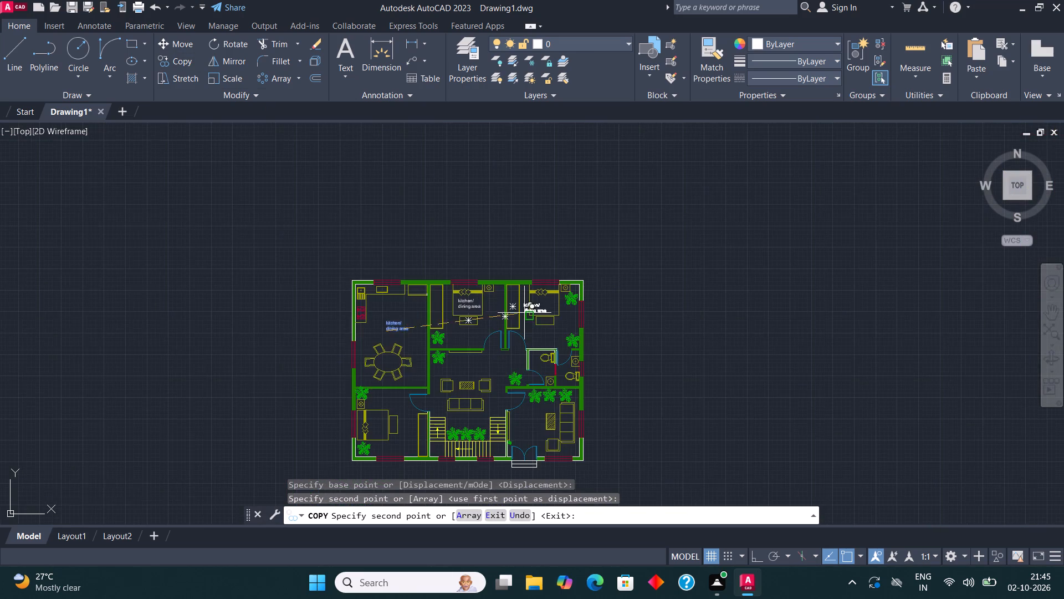
pyautogui.scroll(4, 524, 308)
pyautogui.click(579, 318)
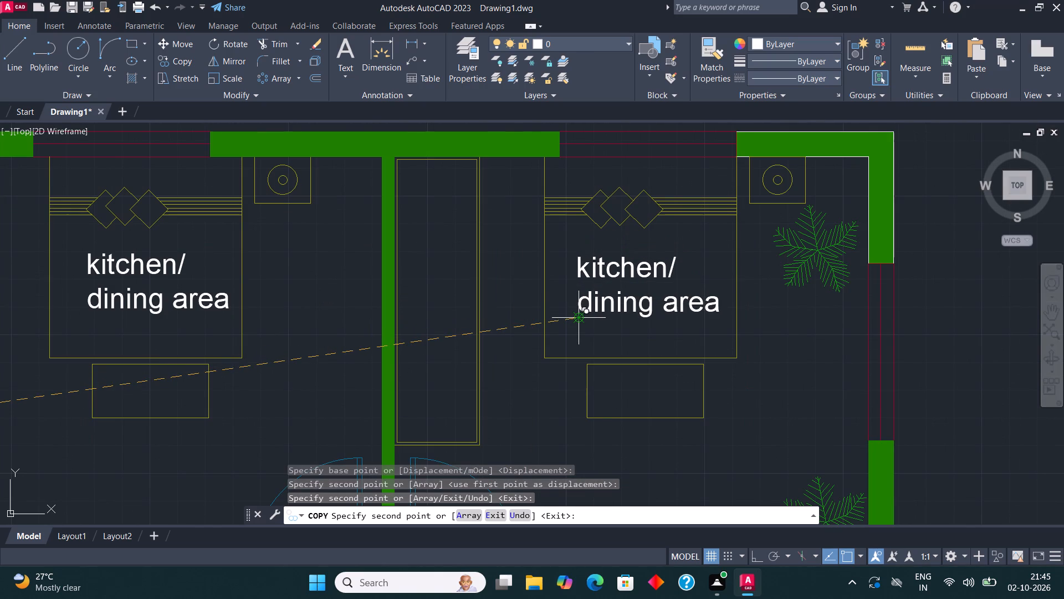
# Place label copies above the bed in the lower-left bedroom and above the coffee table in the central living area.
pyautogui.scroll(-2, 579, 318)
pyautogui.scroll(-2, 633, 268)
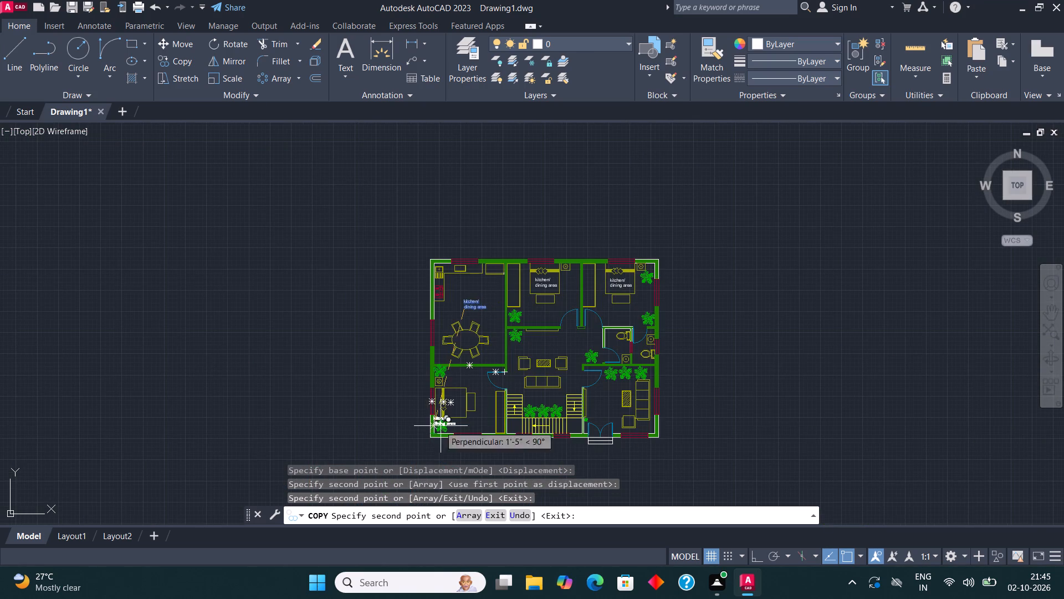
pyautogui.scroll(3, 462, 400)
pyautogui.click(420, 334)
pyautogui.scroll(-2, 447, 317)
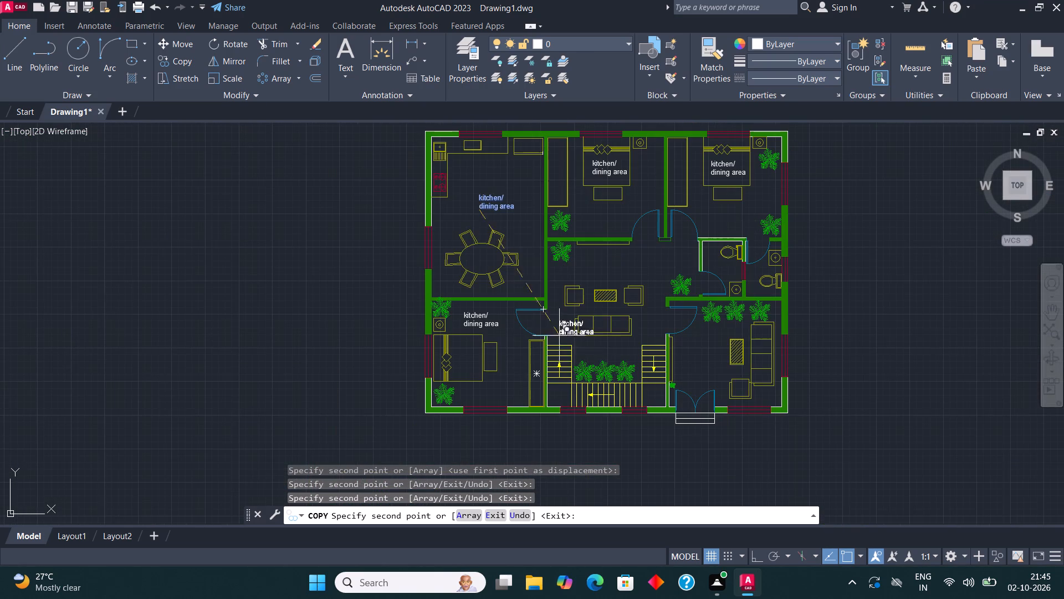
pyautogui.scroll(4, 572, 312)
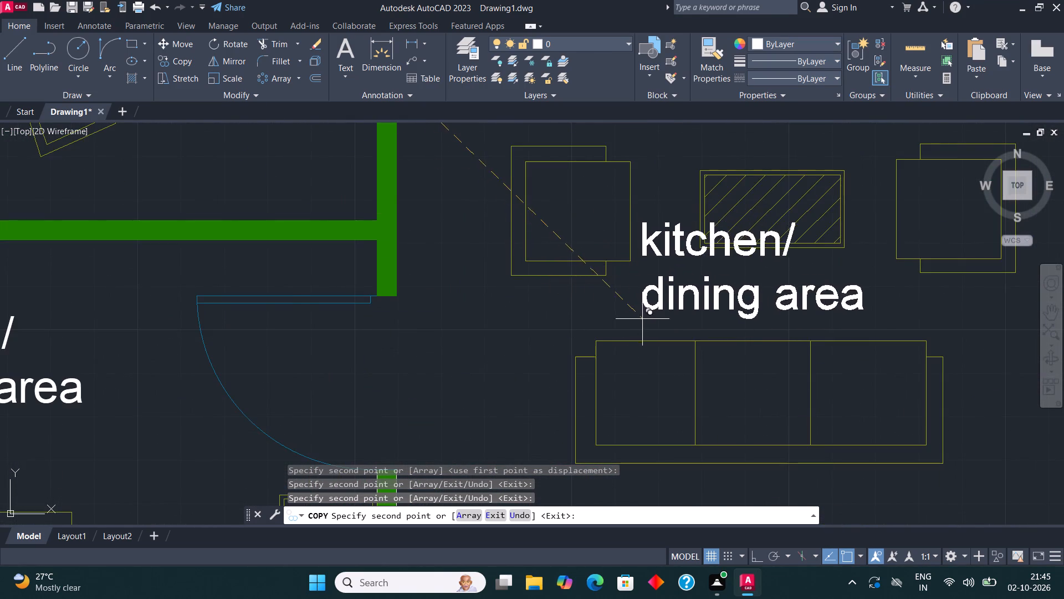
pyautogui.scroll(-1, 633, 340)
pyautogui.click(652, 219)
# Place label copies in the sitting room beside its table and in the inner toilet, and finish copying.
pyautogui.scroll(-2, 519, 218)
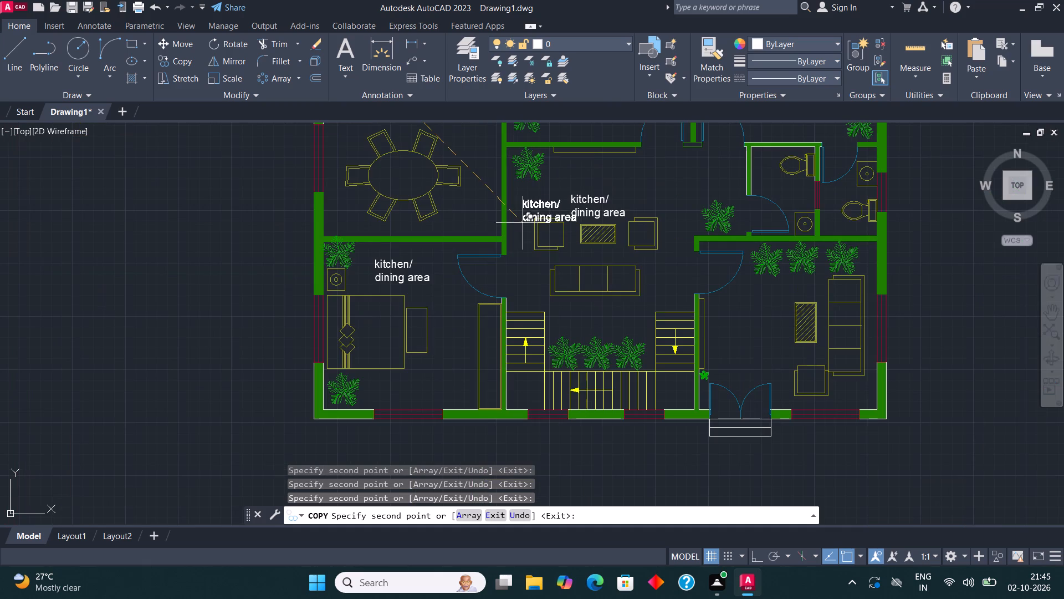
pyautogui.scroll(-1, 531, 277)
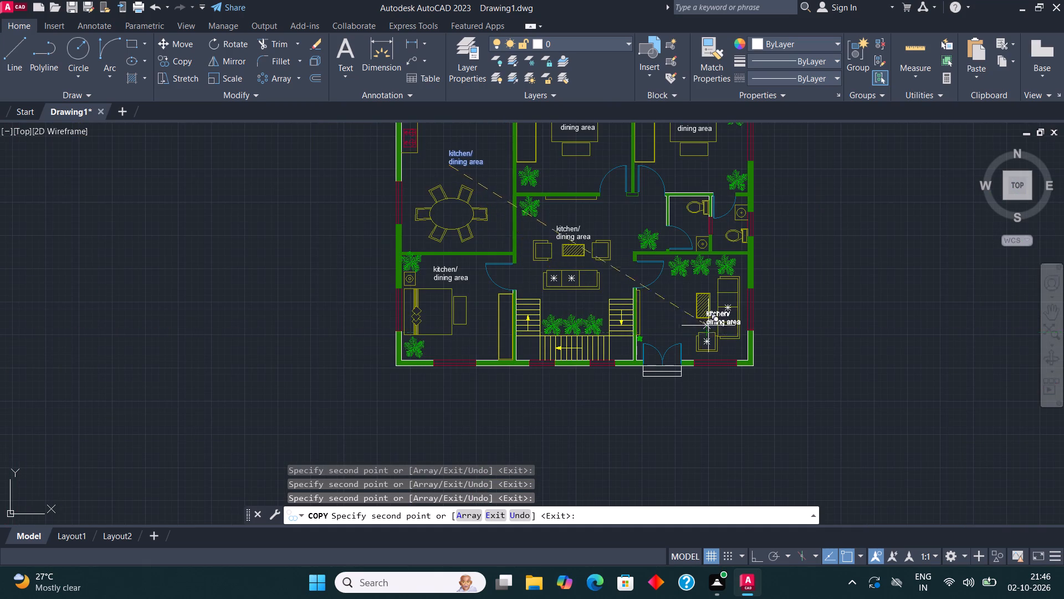
pyautogui.scroll(2, 701, 322)
pyautogui.click(584, 300)
pyautogui.scroll(-2, 596, 381)
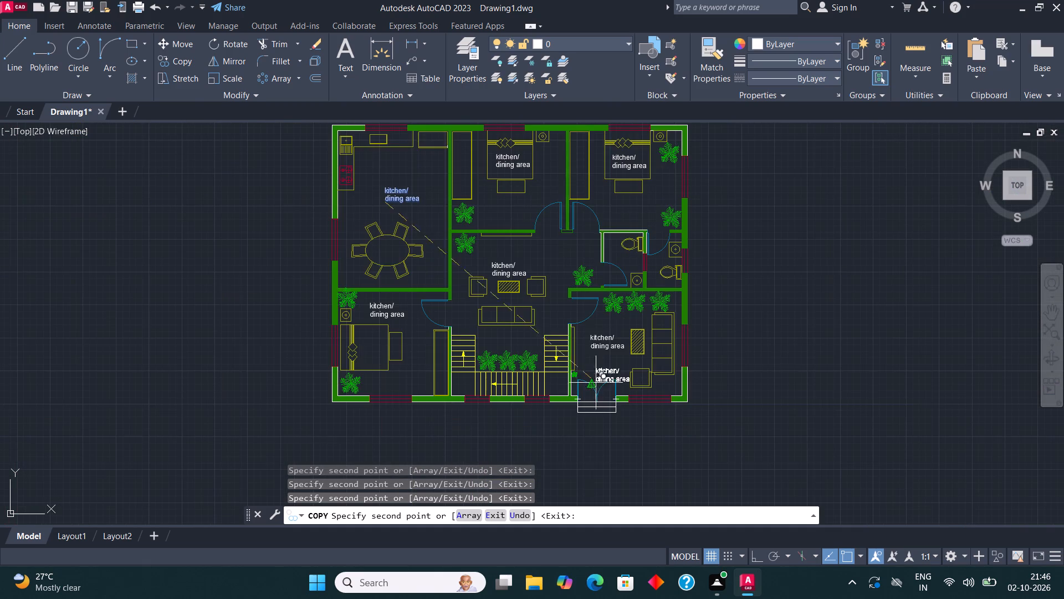
pyautogui.scroll(4, 616, 250)
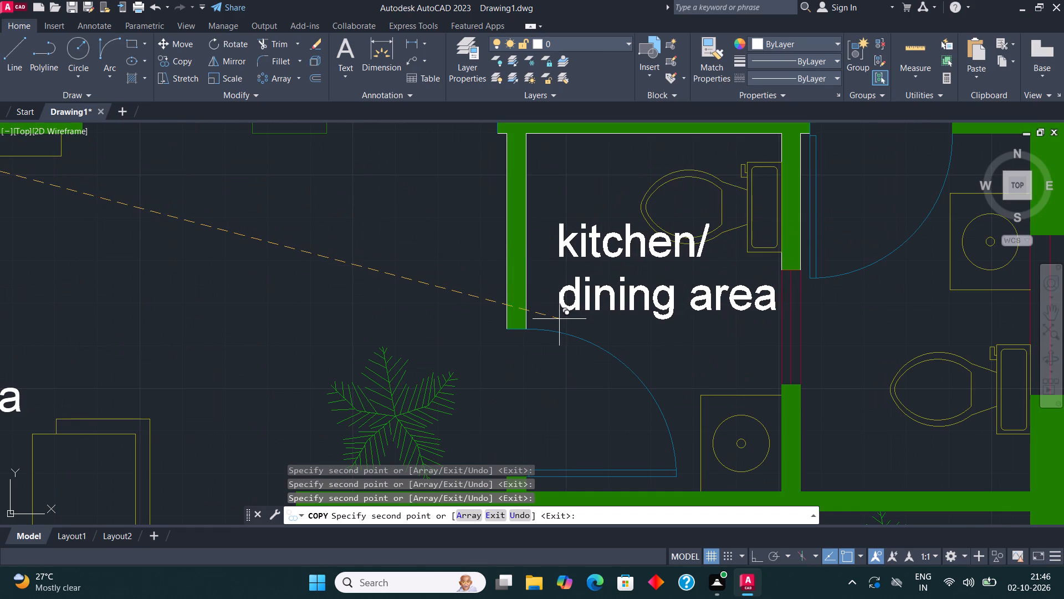
pyautogui.click(559, 319)
pyautogui.scroll(-4, 584, 331)
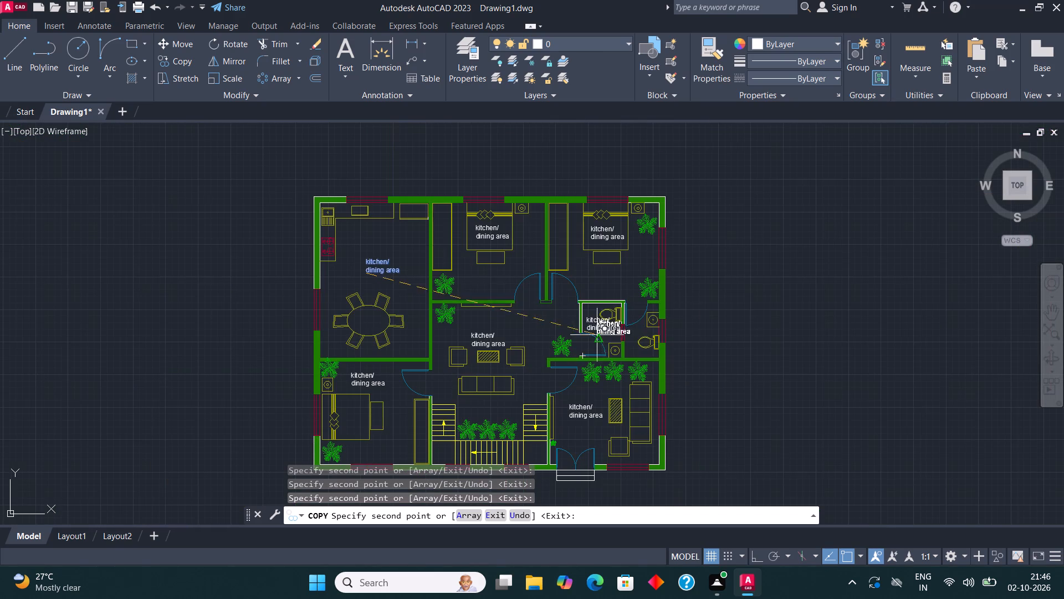
pyautogui.press('Escape')
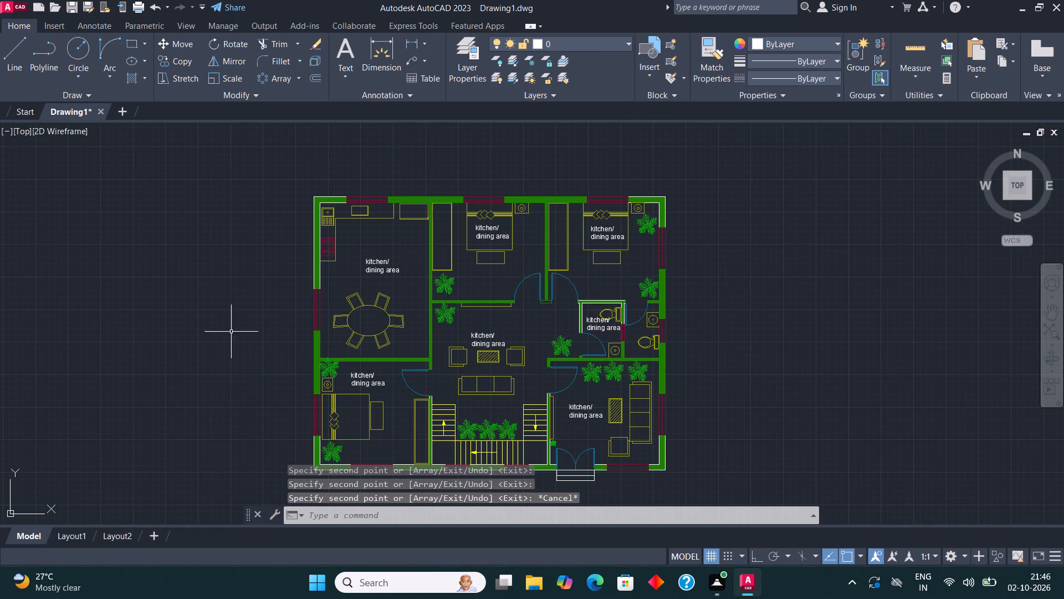
# Replace the text of the kitchen/dining area label on the upper-middle bedroom's bed with BEDROOM.
pyautogui.moveTo(120, 328); pyautogui.dragTo(197, 325, button='middle')
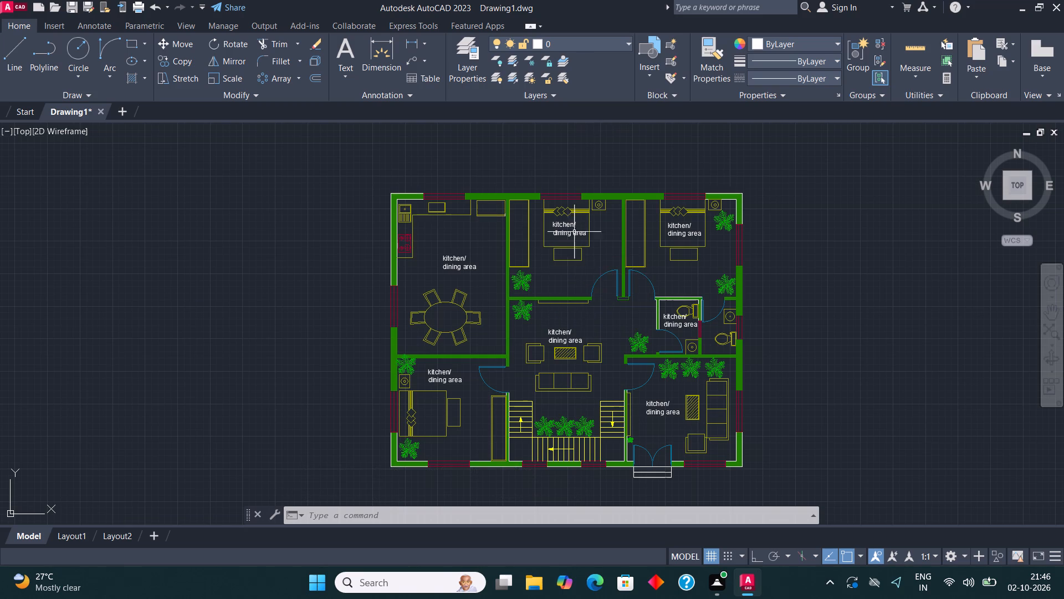
pyautogui.scroll(3, 586, 236)
pyautogui.click(496, 202)
pyautogui.rightClick(496, 202)
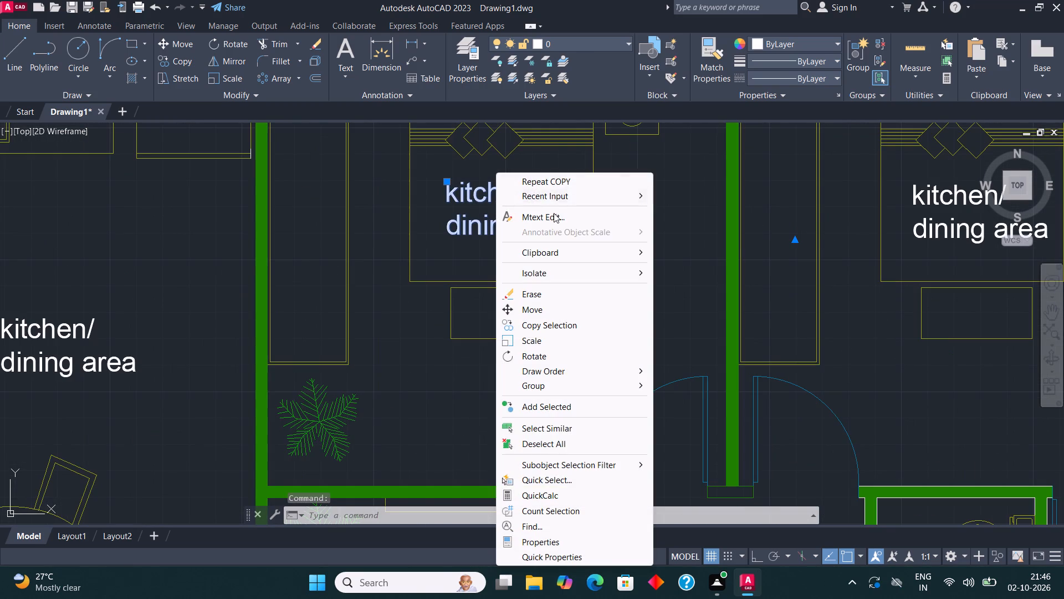
pyautogui.click(554, 213)
pyautogui.click(605, 230)
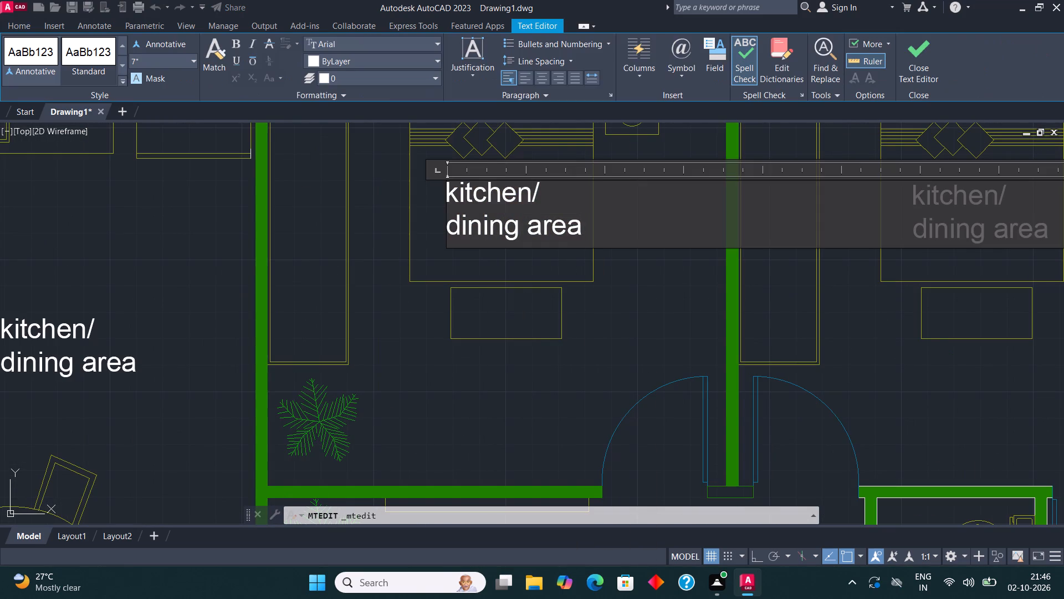
pyautogui.press('BackSpace')
pyautogui.press('BackSpace')
pyautogui.press('BackSpace')
pyautogui.press('BackSpace')
pyautogui.press('BackSpace')
pyautogui.press('BackSpace')
pyautogui.press('BackSpace')
pyautogui.press('BackSpace')
pyautogui.press('BackSpace')
pyautogui.press('BackSpace')
pyautogui.press('BackSpace')
pyautogui.press('BackSpace')
pyautogui.press('BackSpace')
pyautogui.press('BackSpace')
pyautogui.press('BackSpace')
pyautogui.press('BackSpace')
pyautogui.press('BackSpace')
pyautogui.press('BackSpace')
pyautogui.press('BackSpace')
pyautogui.press('BackSpace')
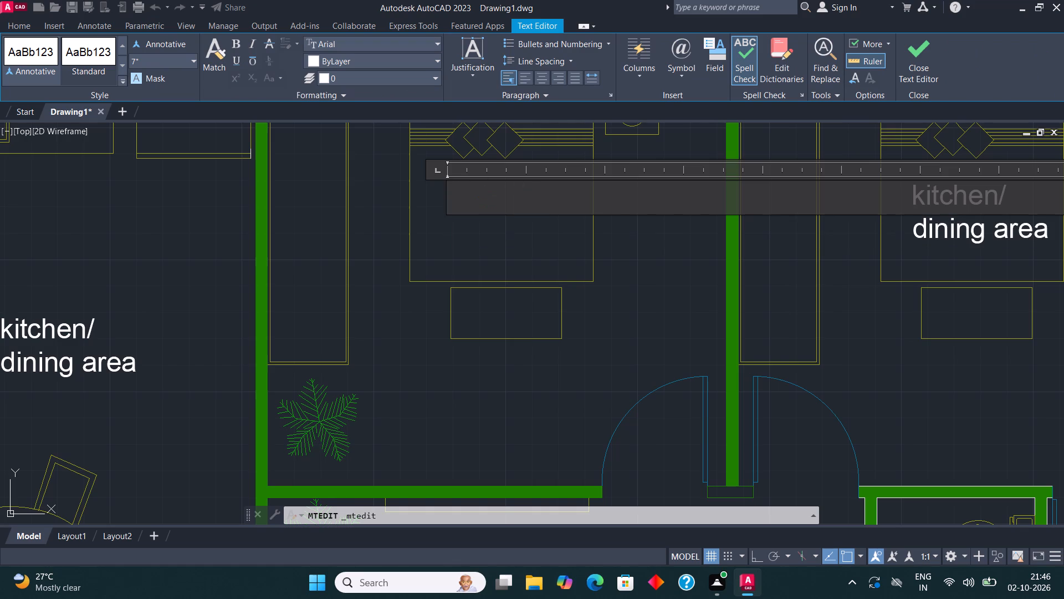
pyautogui.write('BEDROOM')
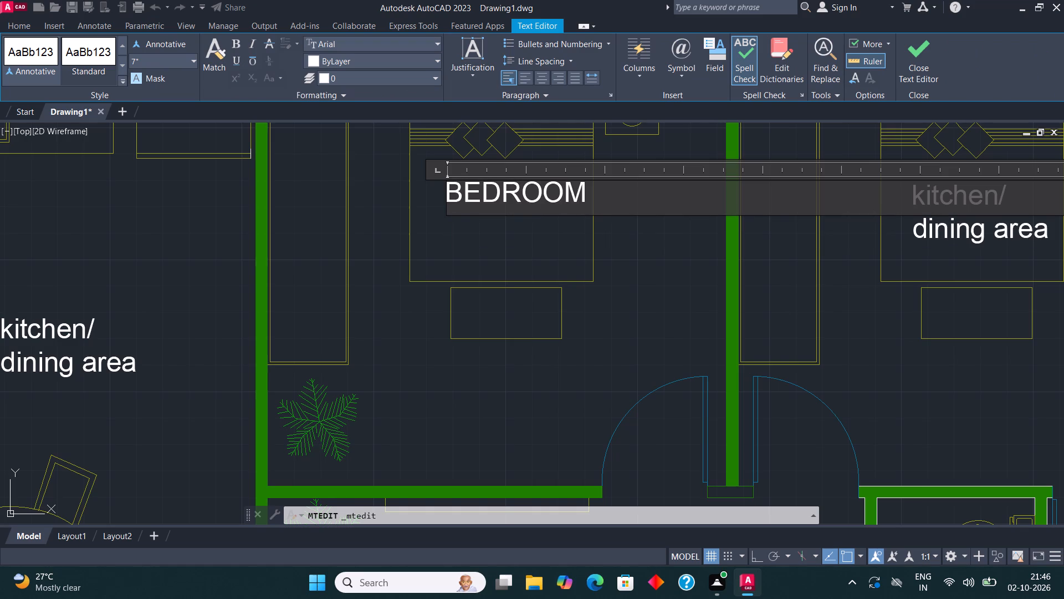
pyautogui.click(932, 51)
# Move the BEDROOM label slightly down and left so it sits centred on the upper-middle bedroom's bed.
pyautogui.scroll(-2, 535, 361)
pyautogui.moveTo(510, 307); pyautogui.dragTo(494, 322, button='middle')
pyautogui.scroll(2, 499, 327)
pyautogui.click(499, 296)
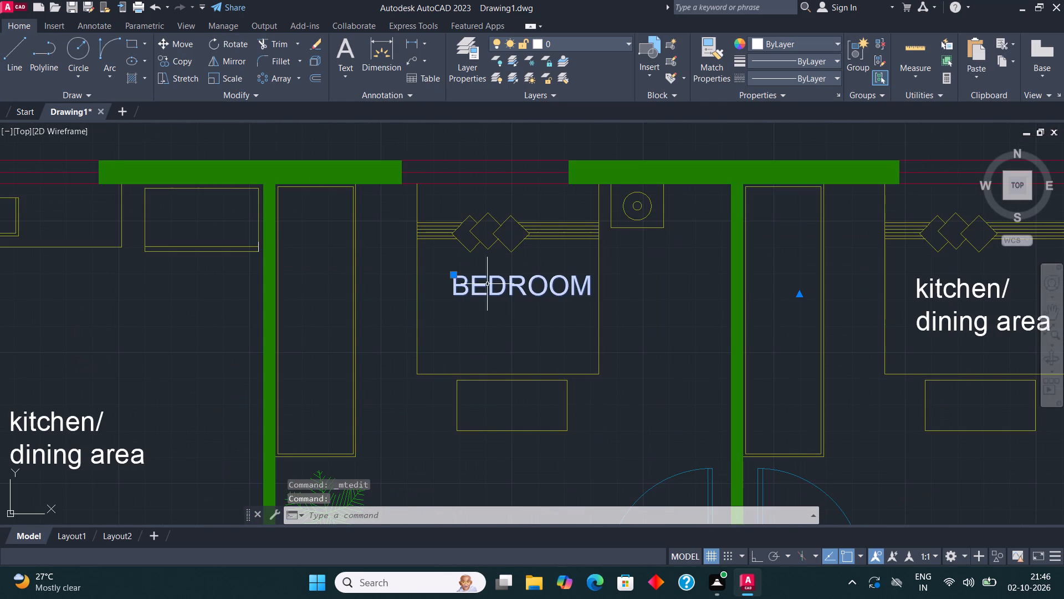
pyautogui.click(177, 41)
pyautogui.click(540, 281)
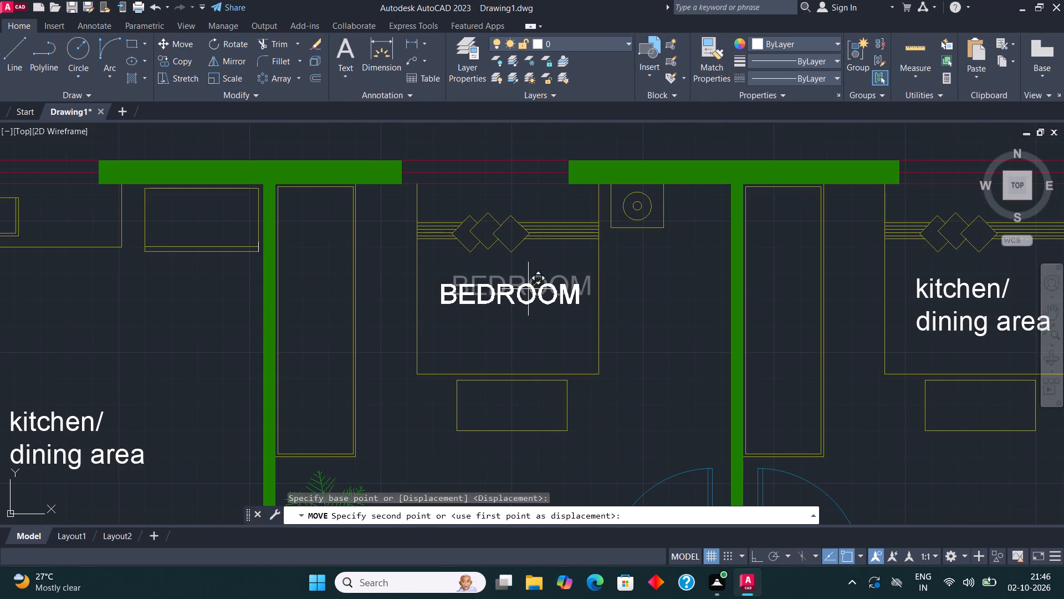
pyautogui.click(526, 290)
# Delete the kitchen/dining area label from the upper-right bedroom's bed.
pyautogui.scroll(-1, 398, 304)
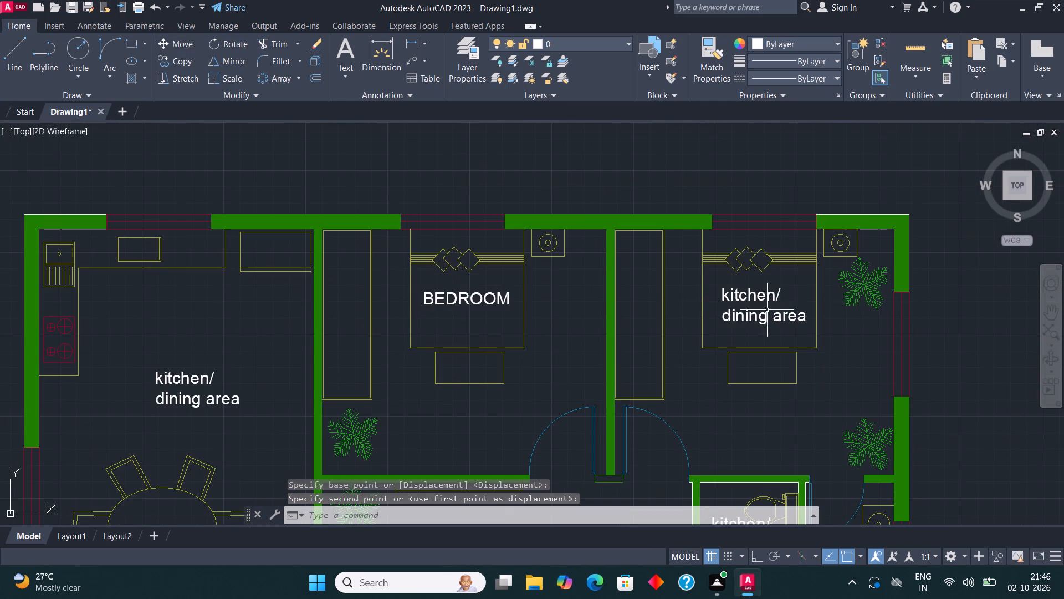
pyautogui.click(754, 296)
pyautogui.press('Delete')
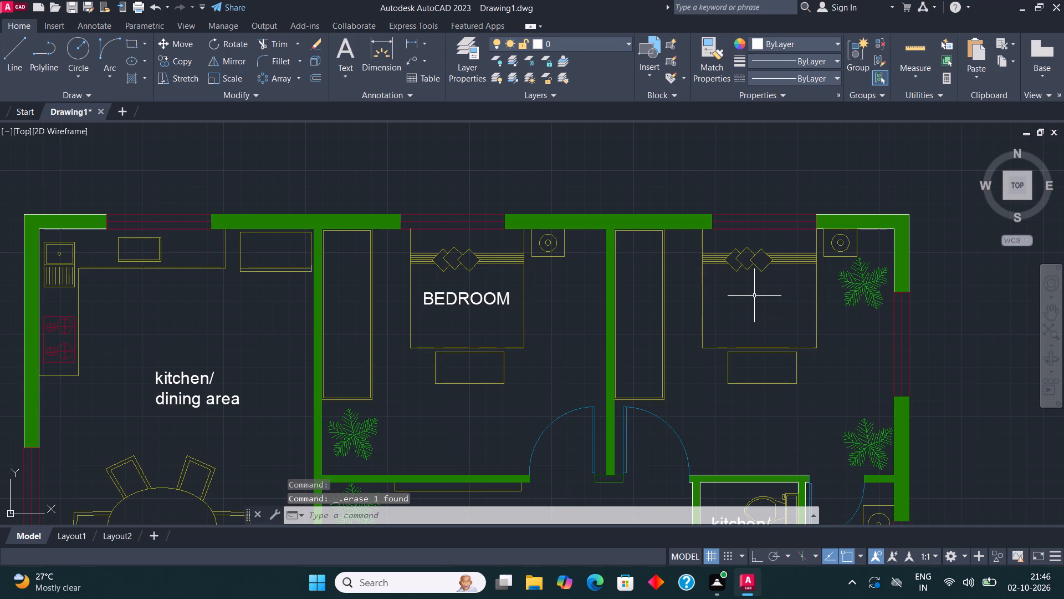
# Copy the BEDROOM label onto the upper-right bedroom's bed and above the bed in the lower-left bedroom.
pyautogui.click(448, 290)
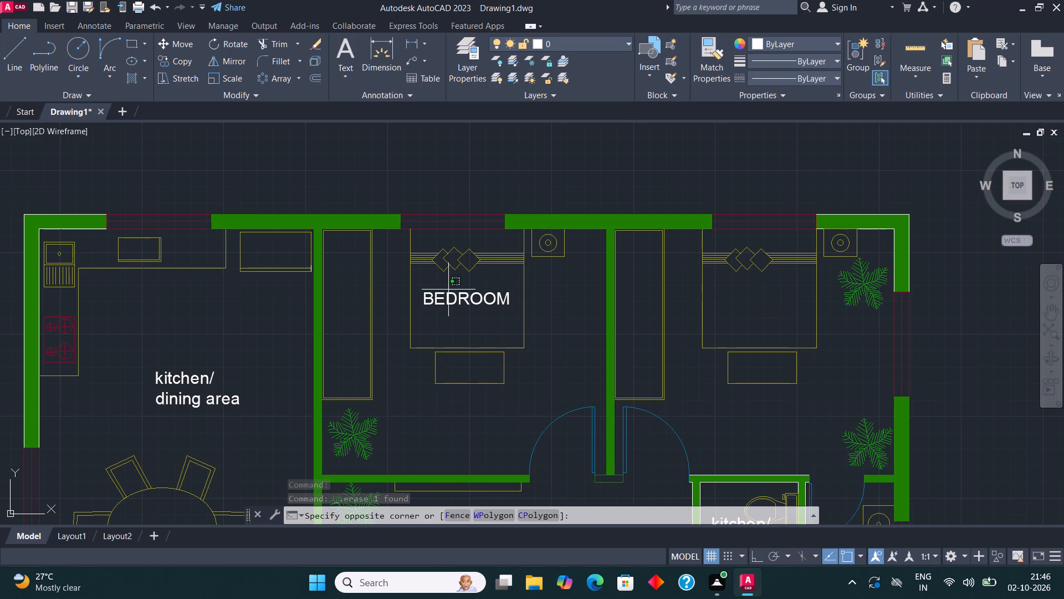
pyautogui.click(440, 303)
pyautogui.click(180, 59)
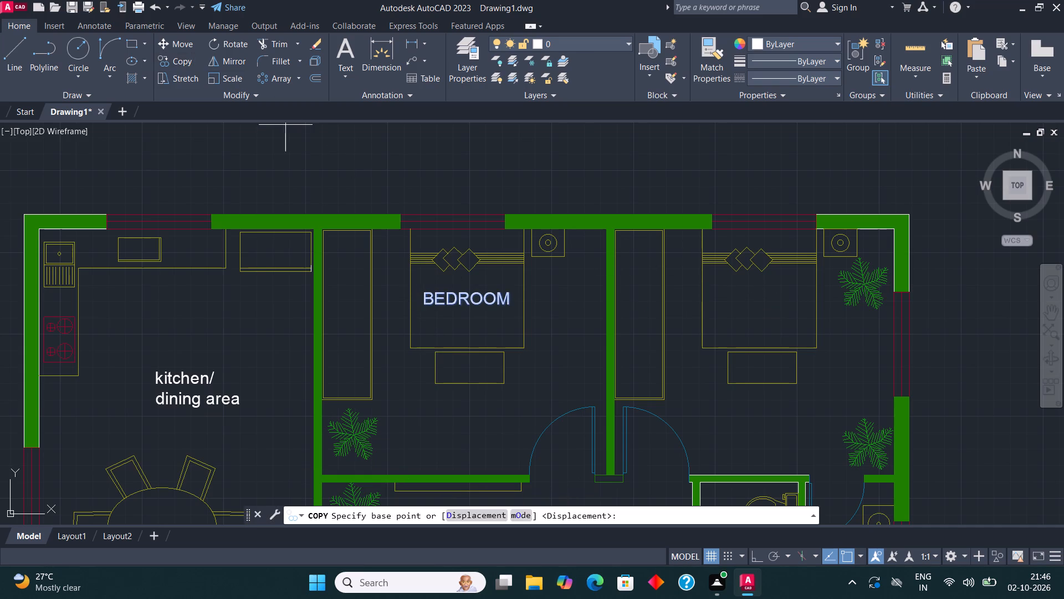
pyautogui.click(455, 317)
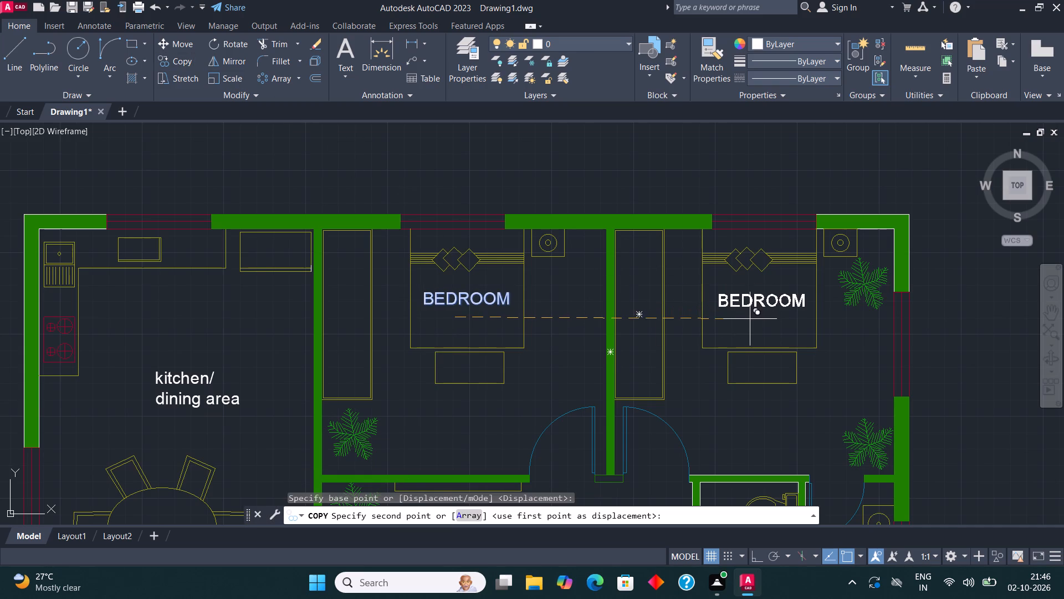
pyautogui.click(747, 317)
pyautogui.scroll(-2, 725, 238)
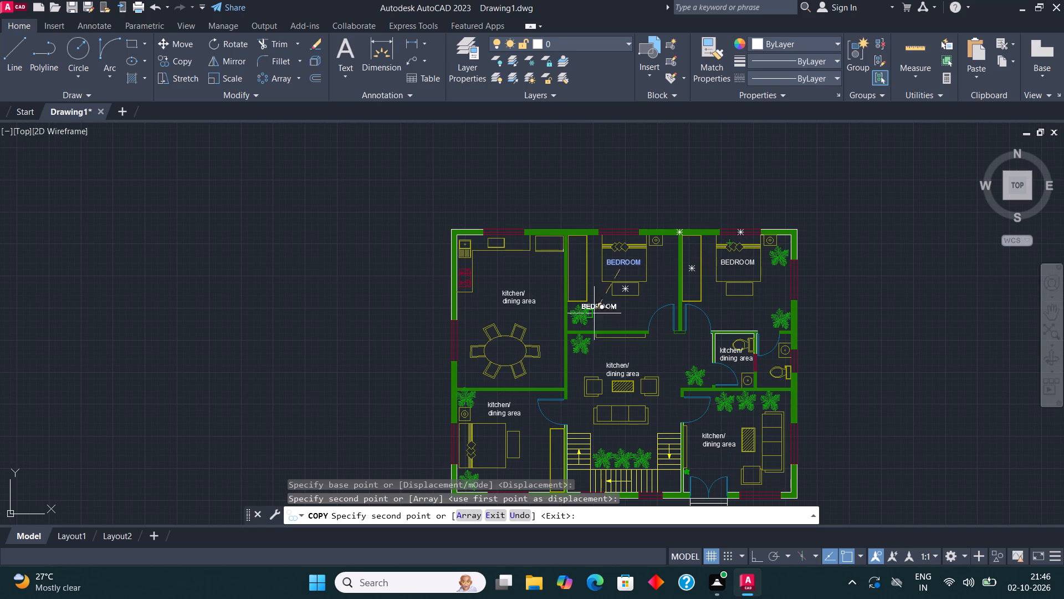
pyautogui.scroll(3, 477, 454)
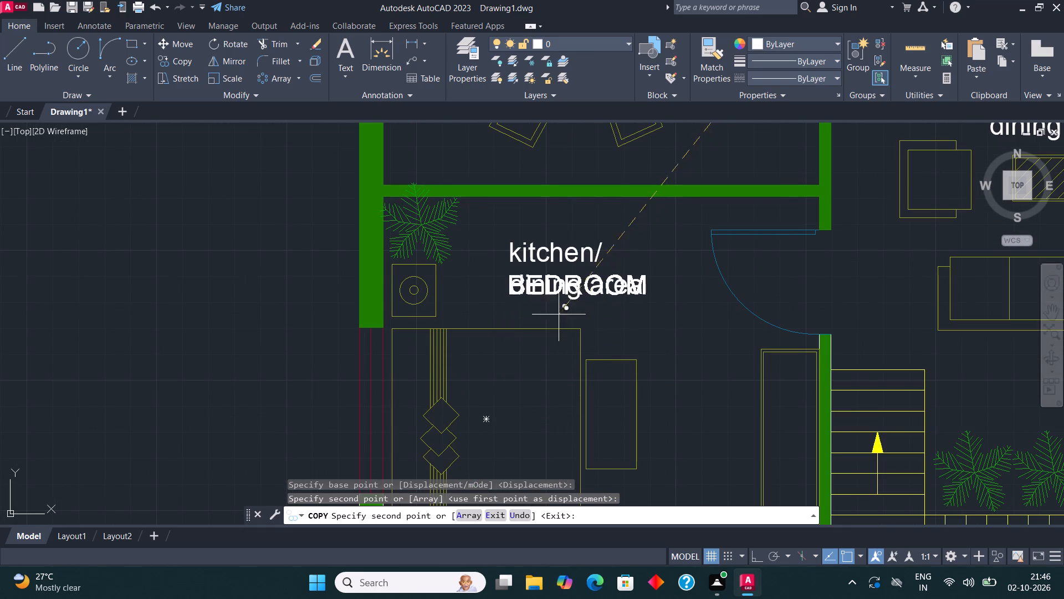
pyautogui.click(545, 258)
pyautogui.press('Escape')
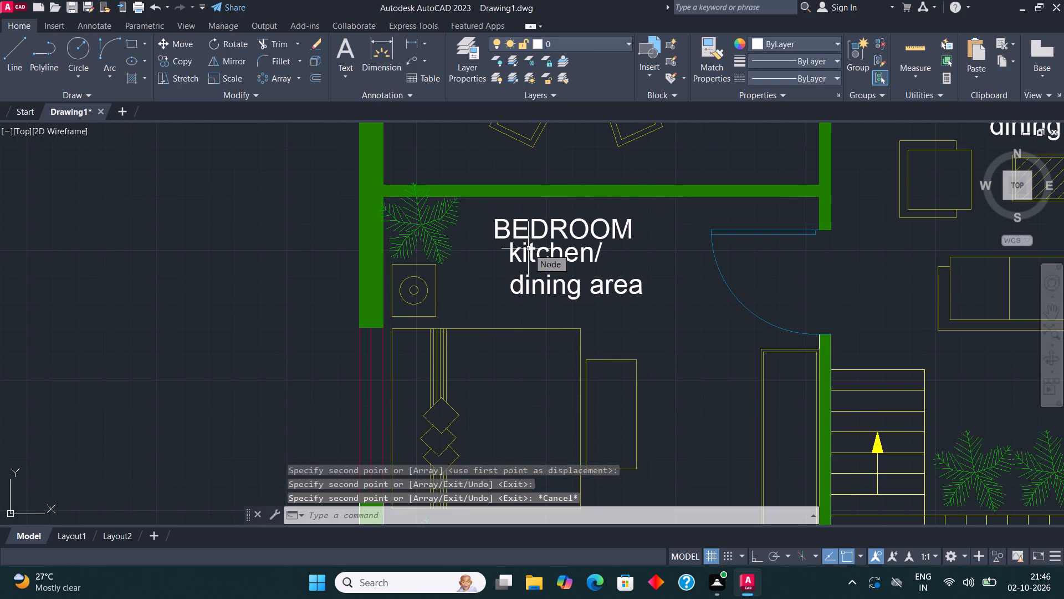
# Delete the leftover kitchen/dining area label from the lower-left bedroom.
pyautogui.click(539, 255)
pyautogui.press('Delete')
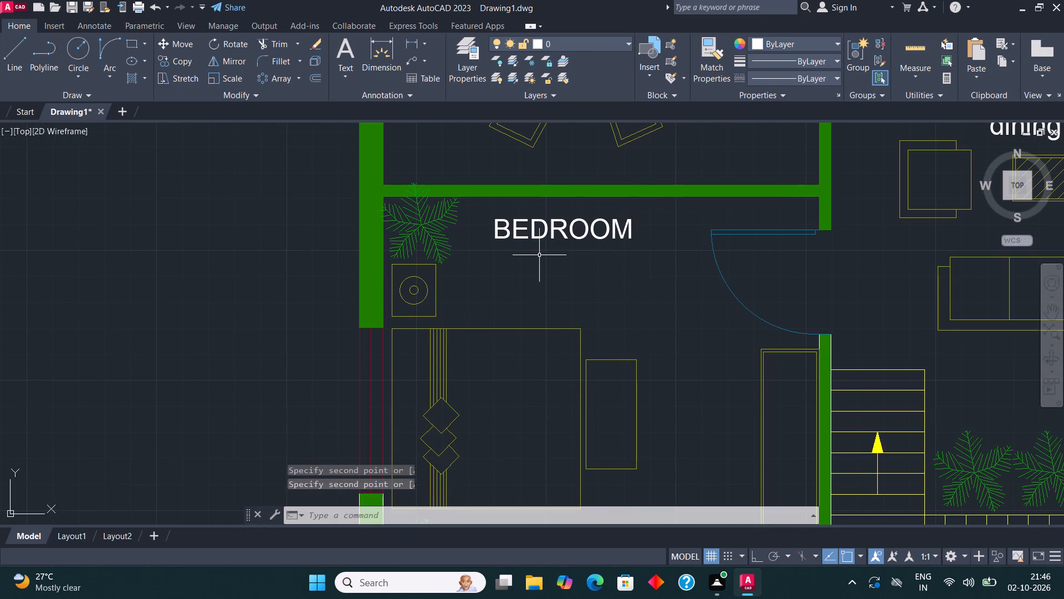
# Move the lower-left bedroom's BEDROOM label down, closer to the top edge of the bed.
pyautogui.click(536, 233)
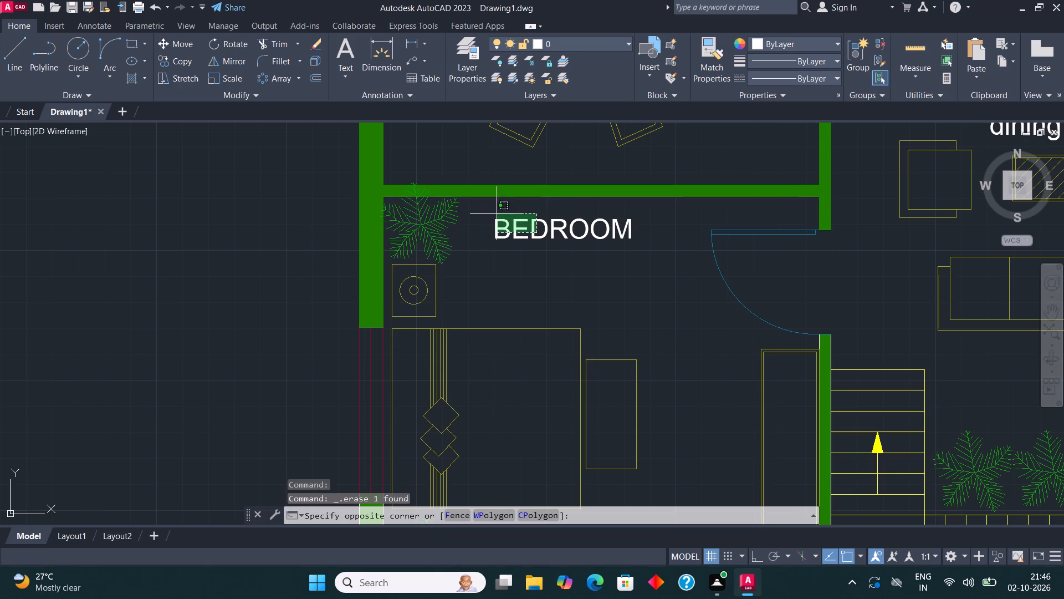
pyautogui.click(498, 218)
pyautogui.click(178, 45)
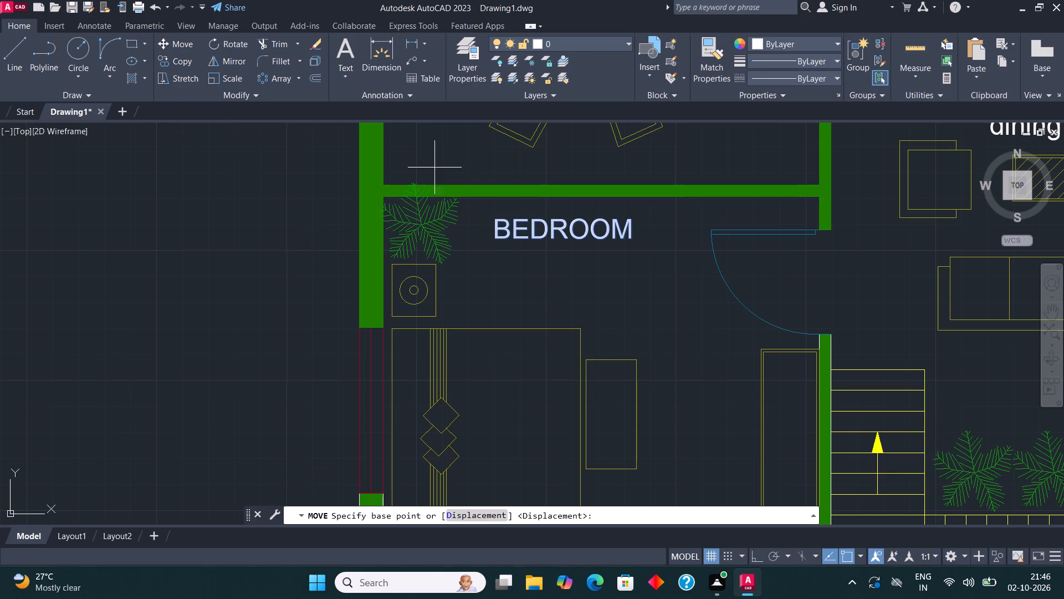
pyautogui.click(545, 230)
pyautogui.click(550, 286)
# Retype the kitchen room's label in capitals as KITCHEN/ with DINING AREA on a second line.
pyautogui.scroll(-1, 556, 359)
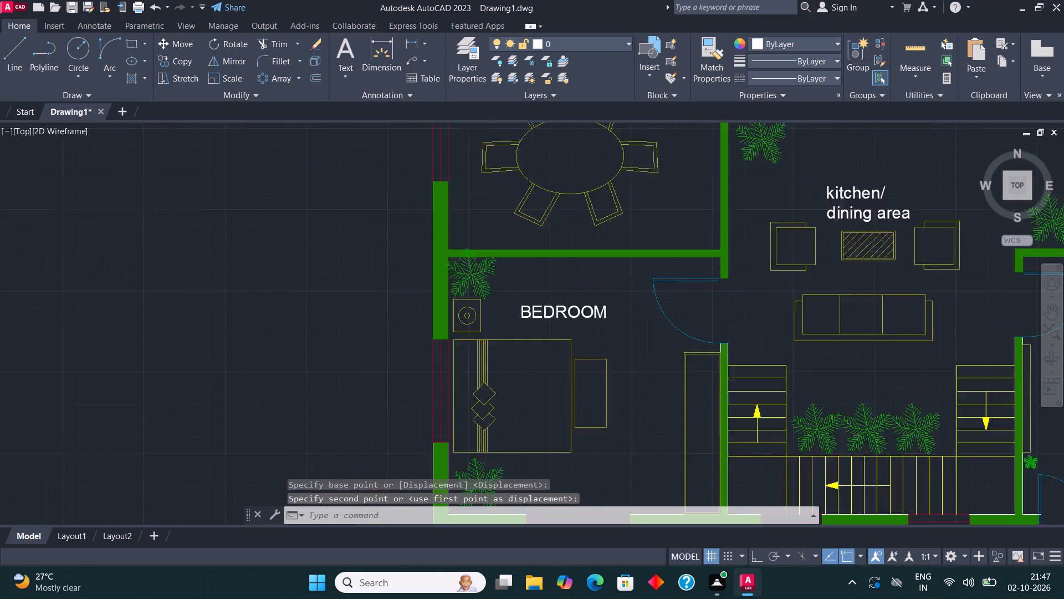
pyautogui.scroll(-3, 556, 360)
pyautogui.scroll(2, 563, 256)
pyautogui.scroll(2, 574, 324)
pyautogui.click(534, 270)
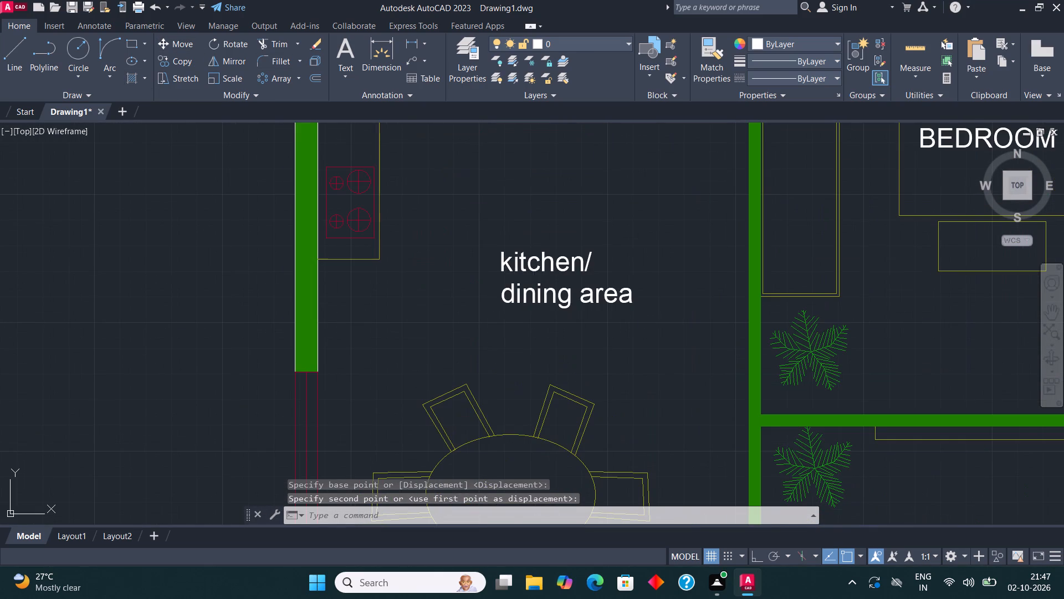
pyautogui.rightClick(534, 270)
pyautogui.click(606, 224)
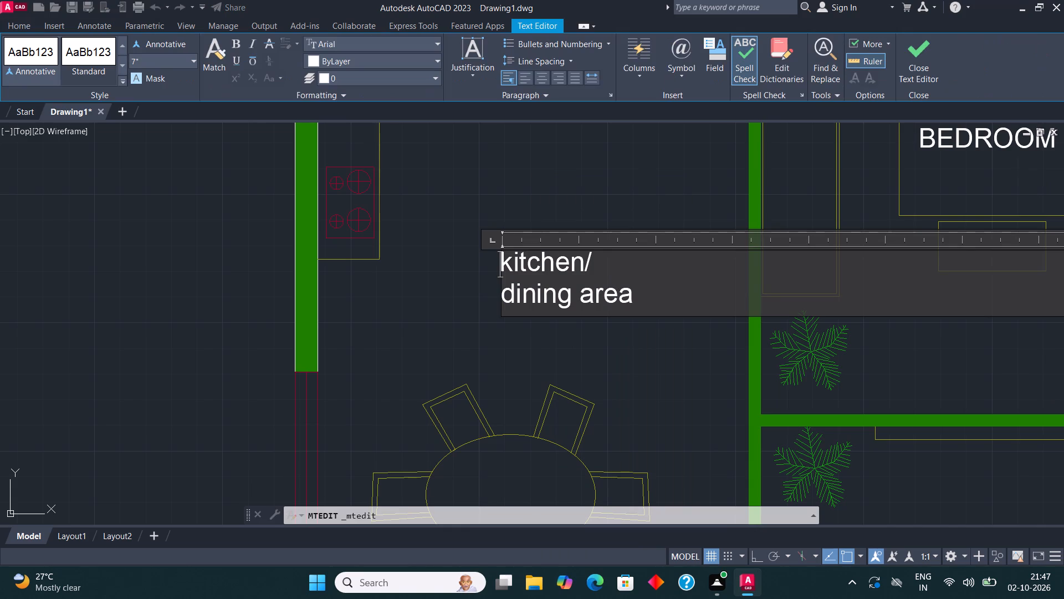
pyautogui.click(644, 297)
pyautogui.press('BackSpace')
pyautogui.press('BackSpace')
pyautogui.press('BackSpace')
pyautogui.press('BackSpace')
pyautogui.press('BackSpace')
pyautogui.press('BackSpace')
pyautogui.press('BackSpace')
pyautogui.press('BackSpace')
pyautogui.press('BackSpace')
pyautogui.press('BackSpace')
pyautogui.press('BackSpace')
pyautogui.press('BackSpace')
pyautogui.press('BackSpace')
pyautogui.press('BackSpace')
pyautogui.press('BackSpace')
pyautogui.press('BackSpace')
pyautogui.press('BackSpace')
pyautogui.press('BackSpace')
pyautogui.press('BackSpace')
pyautogui.press('BackSpace')
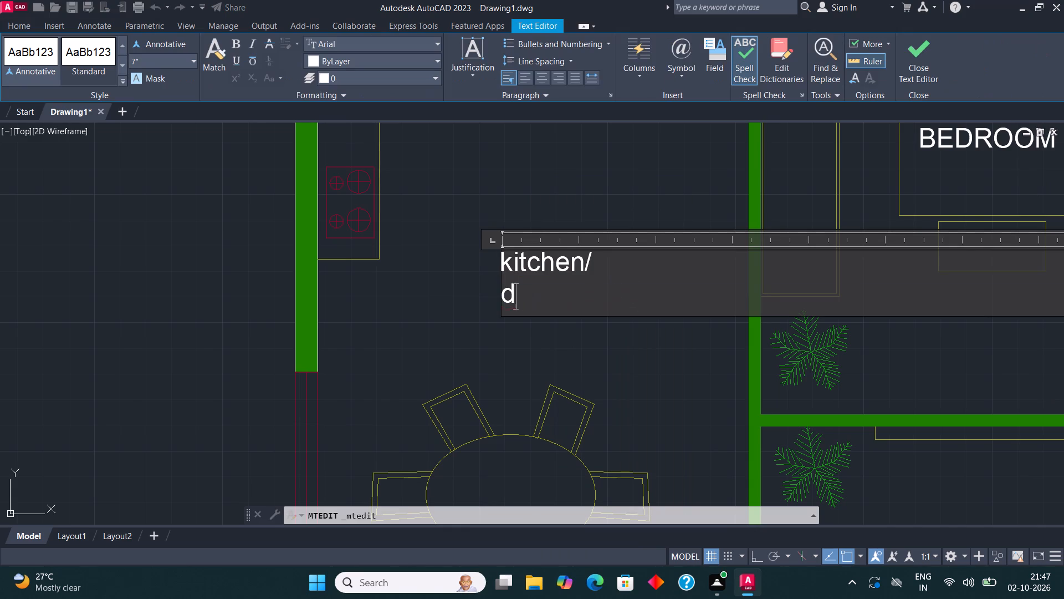
pyautogui.write('KITCHEN/')
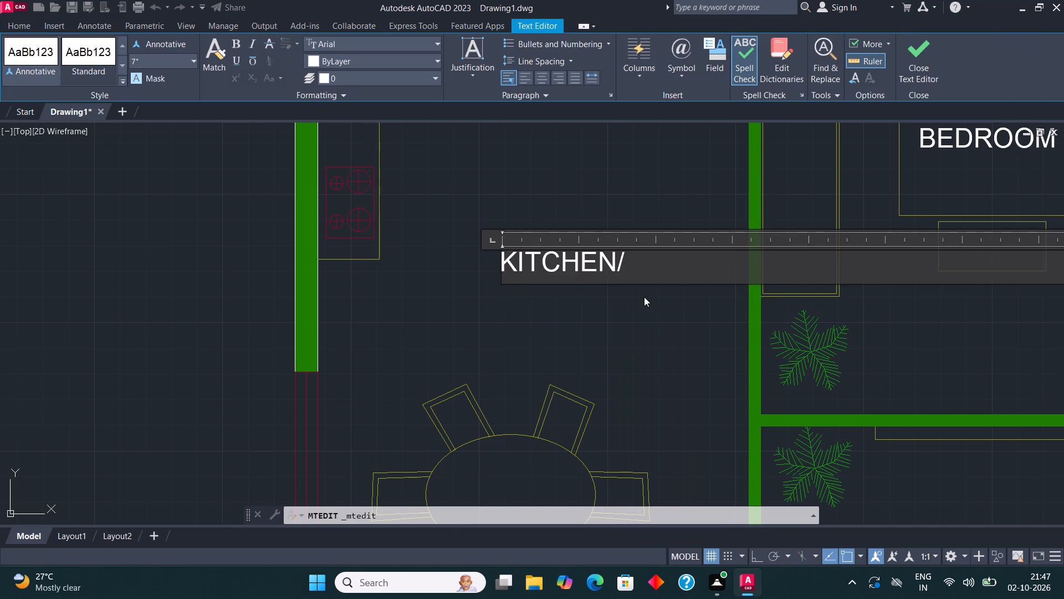
pyautogui.press('Return')
pyautogui.write('DINING AREA')
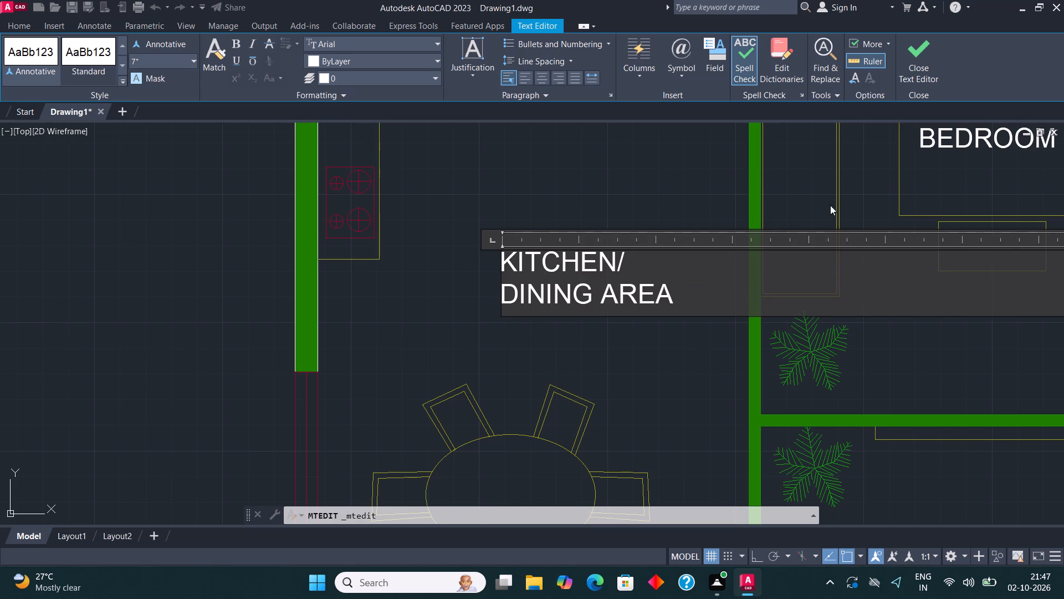
pyautogui.click(918, 40)
# Move the KITCHEN/DINING AREA label left, roughly centring it above the dining table.
pyautogui.scroll(-1, 546, 255)
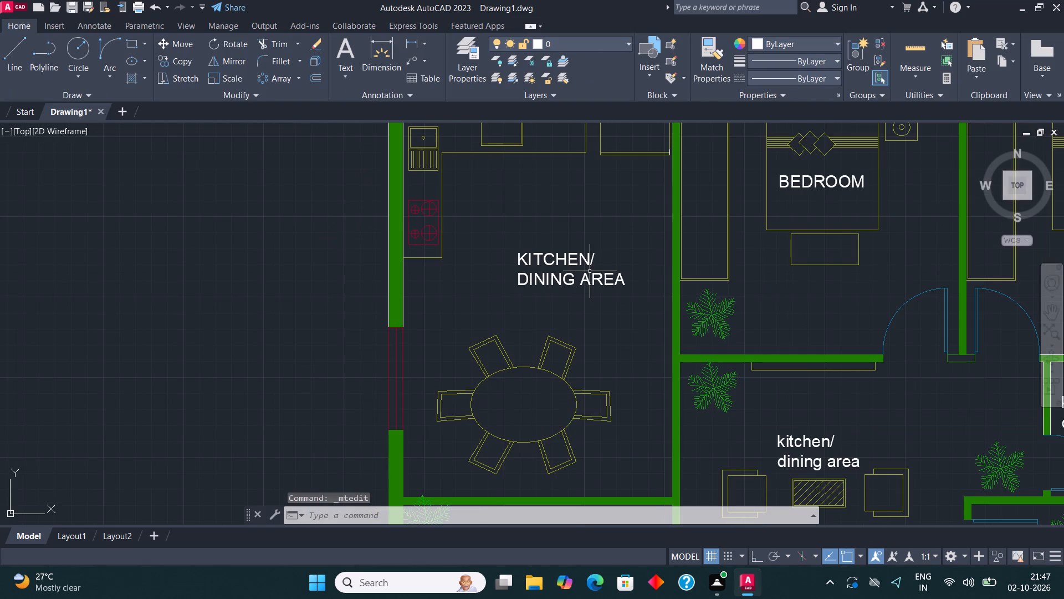
pyautogui.click(545, 257)
pyautogui.click(183, 44)
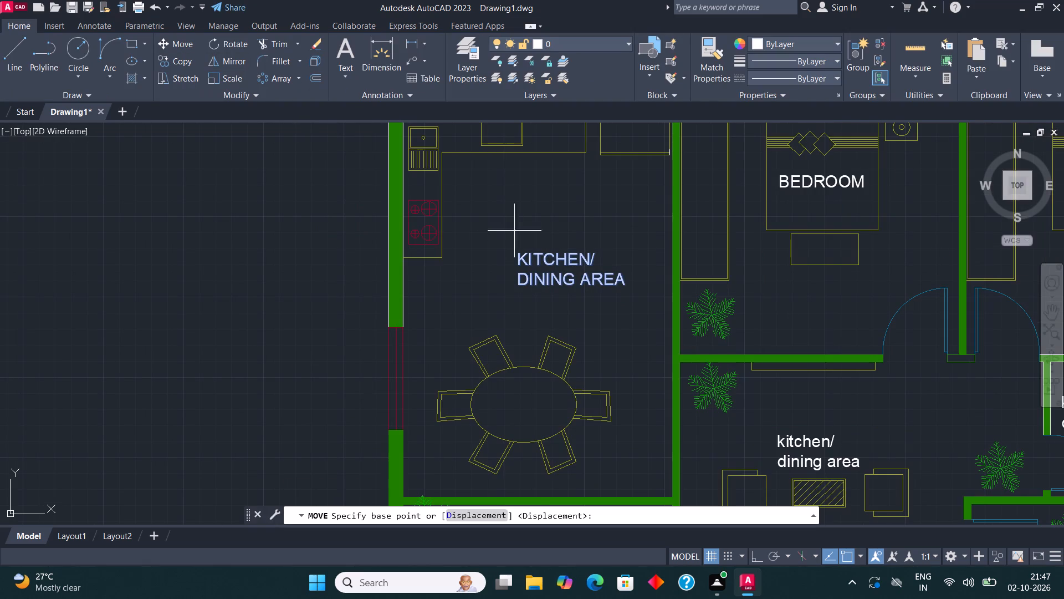
pyautogui.click(573, 280)
pyautogui.click(536, 270)
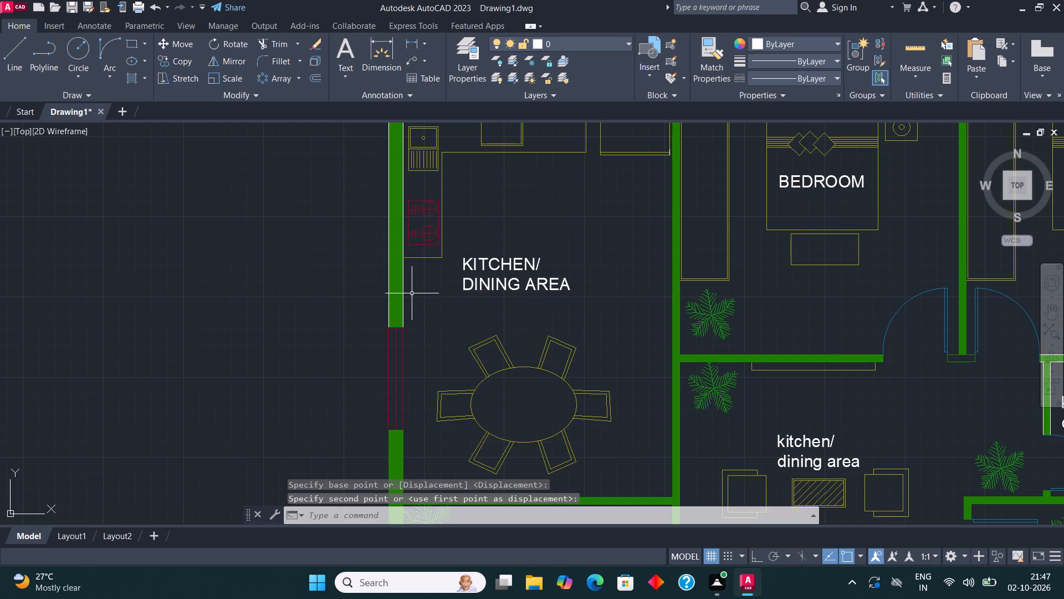
# Retype the kitchen/dining area label in the central room with the sofa and armchairs as LIVING AREA.
pyautogui.scroll(-2, 412, 295)
pyautogui.moveTo(572, 388); pyautogui.dragTo(589, 338, button='middle')
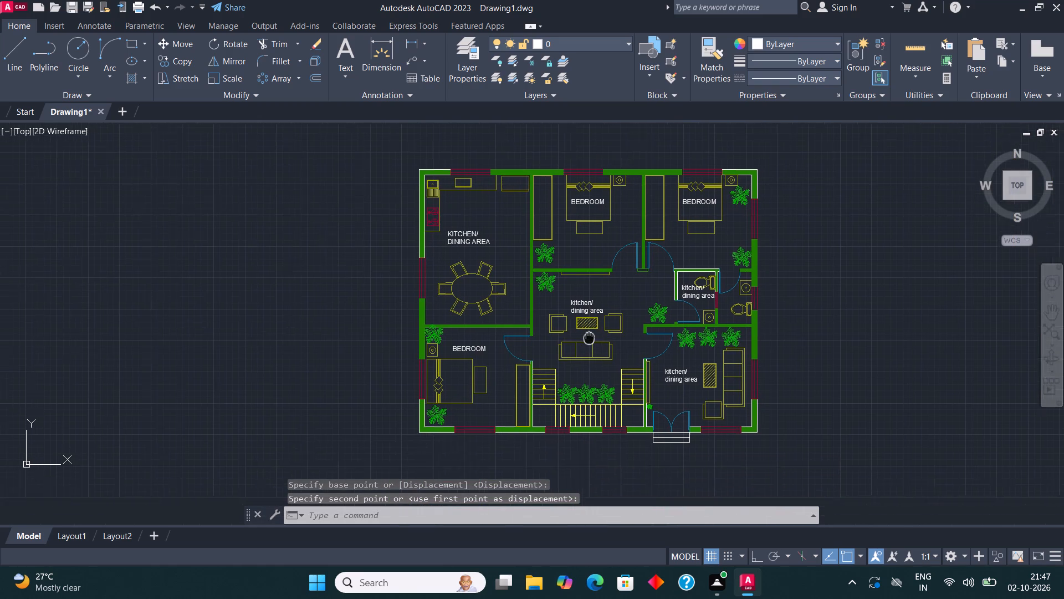
pyautogui.moveTo(589, 338); pyautogui.dragTo(582, 314, button='middle')
pyautogui.scroll(2, 576, 291)
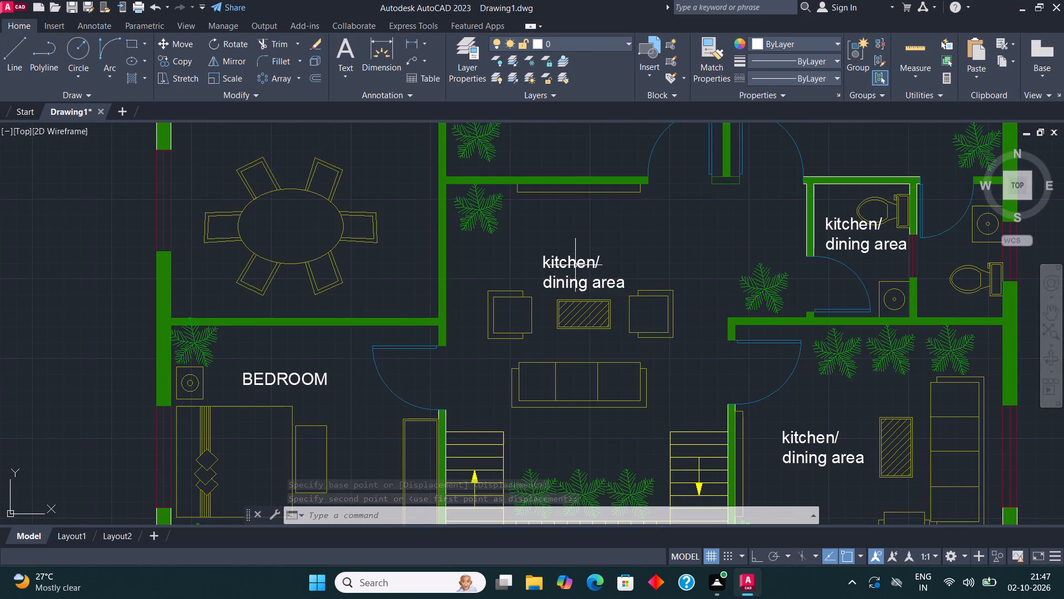
pyautogui.click(574, 263)
pyautogui.rightClick(573, 263)
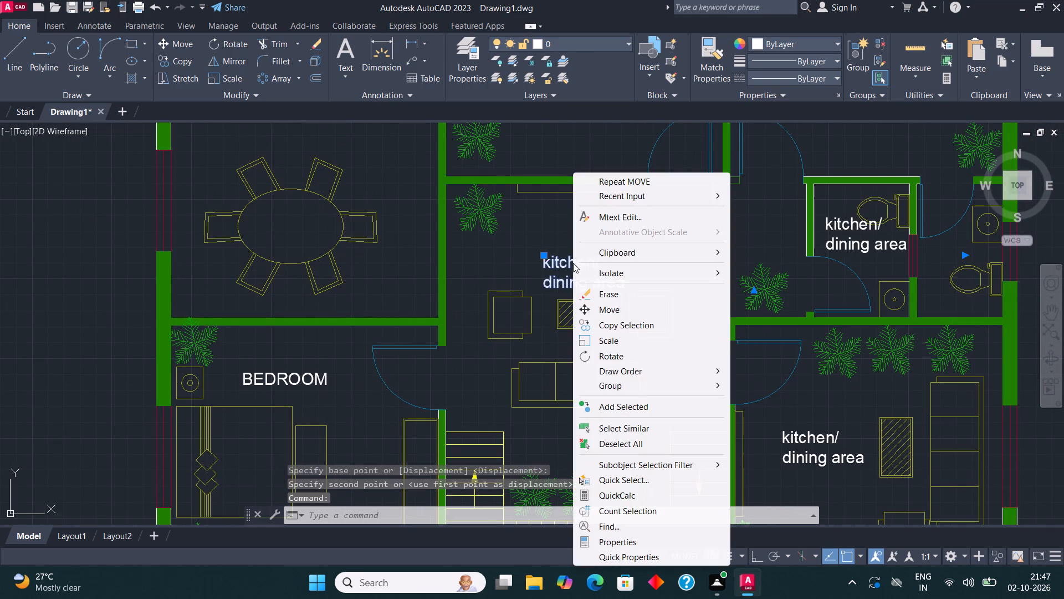
pyautogui.click(637, 215)
pyautogui.click(638, 281)
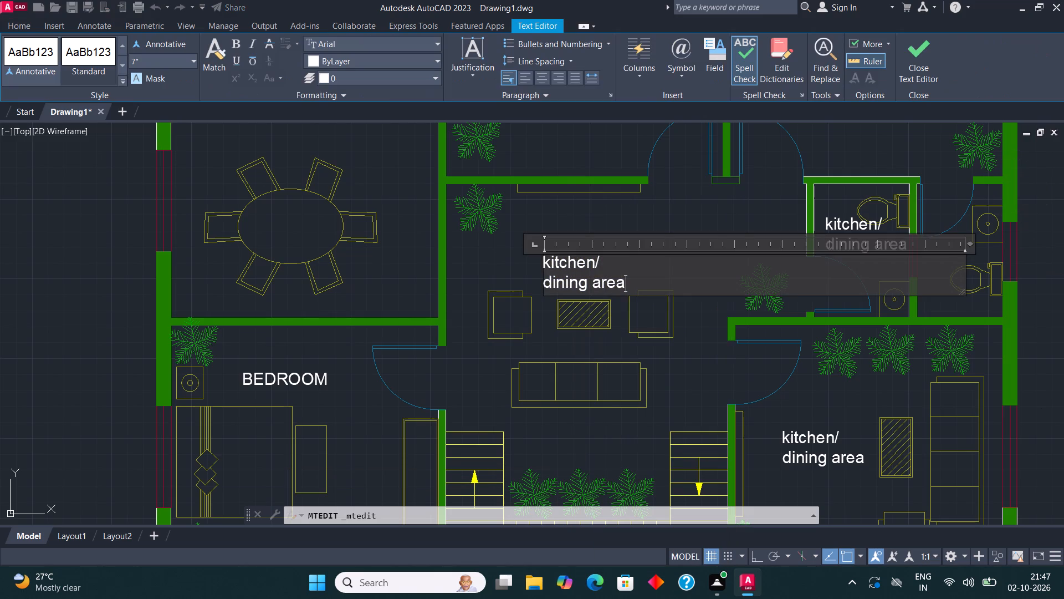
pyautogui.press('BackSpace')
pyautogui.press('BackSpace')
pyautogui.press('BackSpace')
pyautogui.press('BackSpace')
pyautogui.press('BackSpace')
pyautogui.press('BackSpace')
pyautogui.press('BackSpace')
pyautogui.press('BackSpace')
pyautogui.press('BackSpace')
pyautogui.press('BackSpace')
pyautogui.press('BackSpace')
pyautogui.press('BackSpace')
pyautogui.press('BackSpace')
pyautogui.press('BackSpace')
pyautogui.press('BackSpace')
pyautogui.press('BackSpace')
pyautogui.press('BackSpace')
pyautogui.press('BackSpace')
pyautogui.press('BackSpace')
pyautogui.press('BackSpace')
pyautogui.write('LIVING')
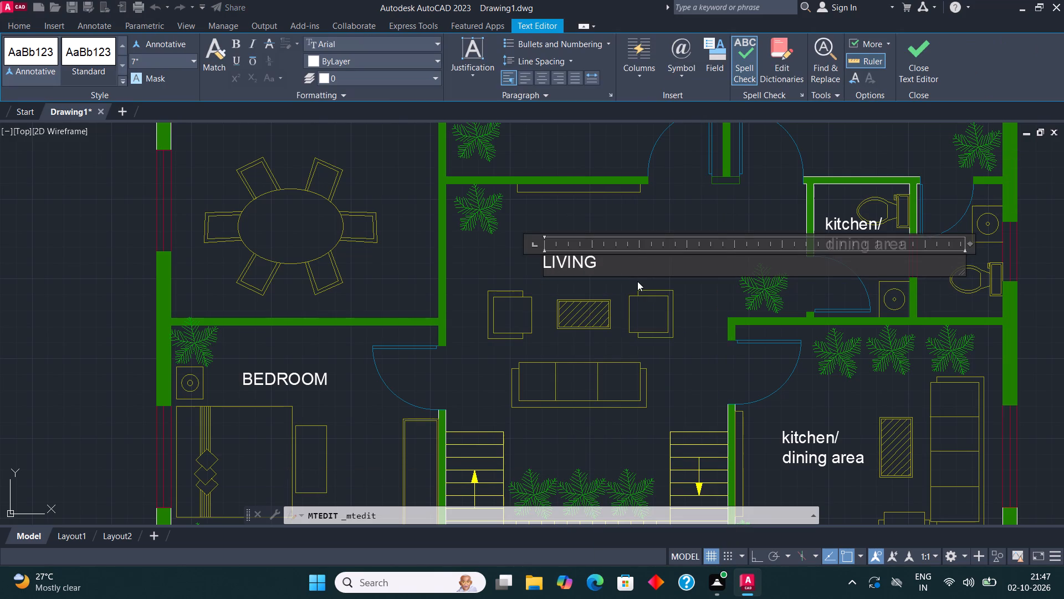
pyautogui.press('BackSpace')
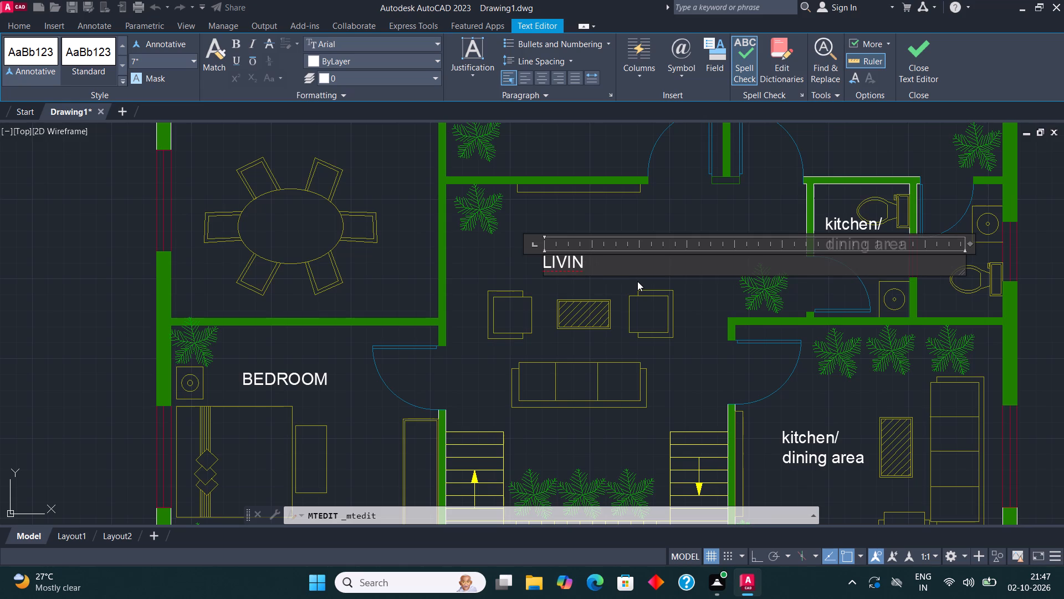
pyautogui.write('G AREA')
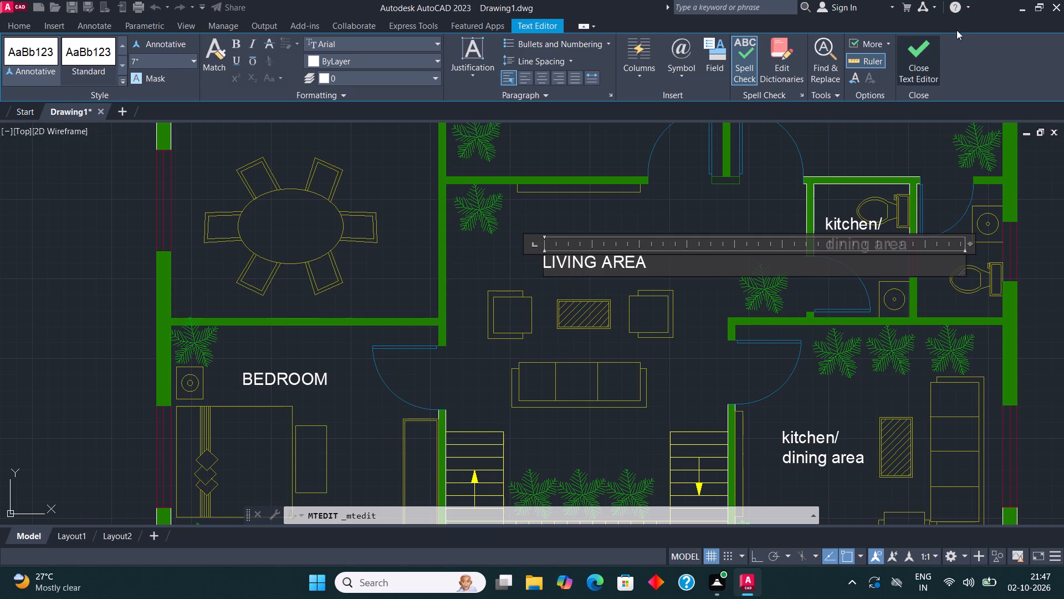
pyautogui.click(927, 48)
# Retype the label in the small toilet beside the living area as TOILET/ with BATH on a second line.
pyautogui.scroll(-2, 697, 290)
pyautogui.moveTo(731, 297); pyautogui.dragTo(700, 290, button='middle')
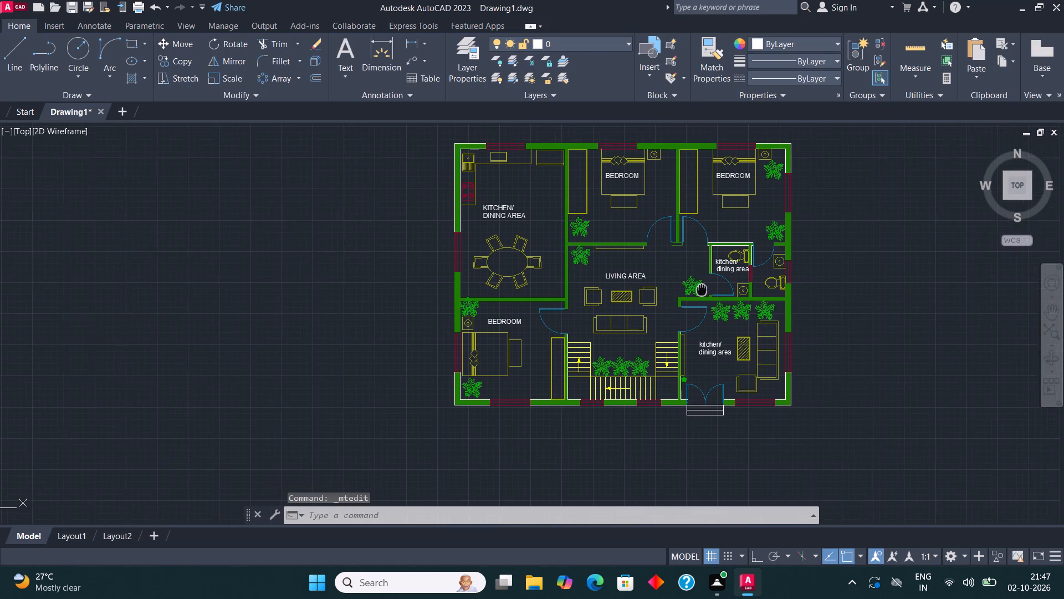
pyautogui.moveTo(700, 290); pyautogui.dragTo(642, 306, button='middle')
pyautogui.scroll(3, 649, 291)
pyautogui.click(689, 255)
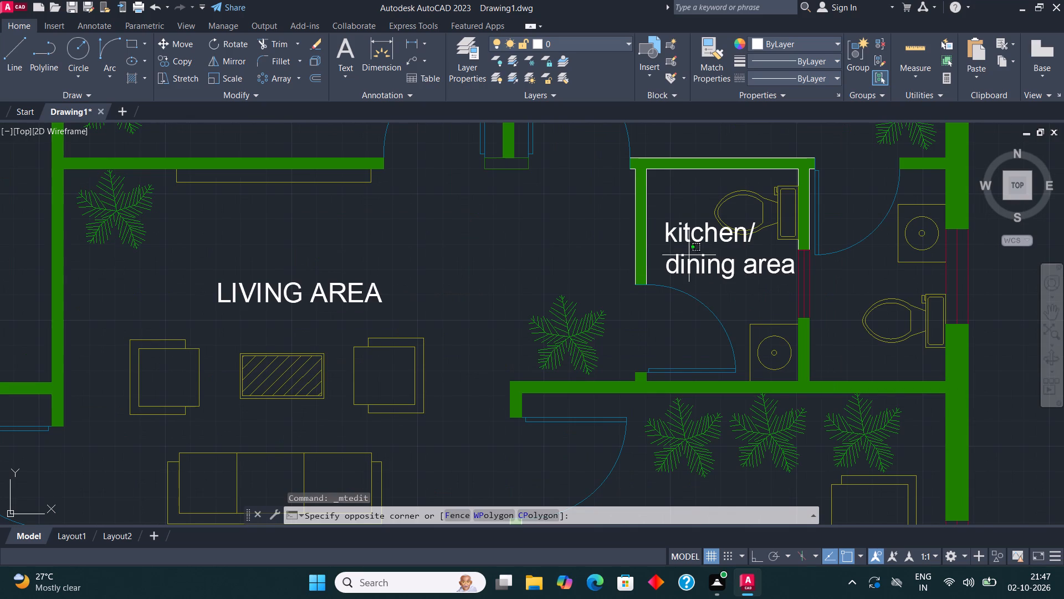
pyautogui.click(676, 240)
pyautogui.rightClick(676, 240)
pyautogui.click(717, 216)
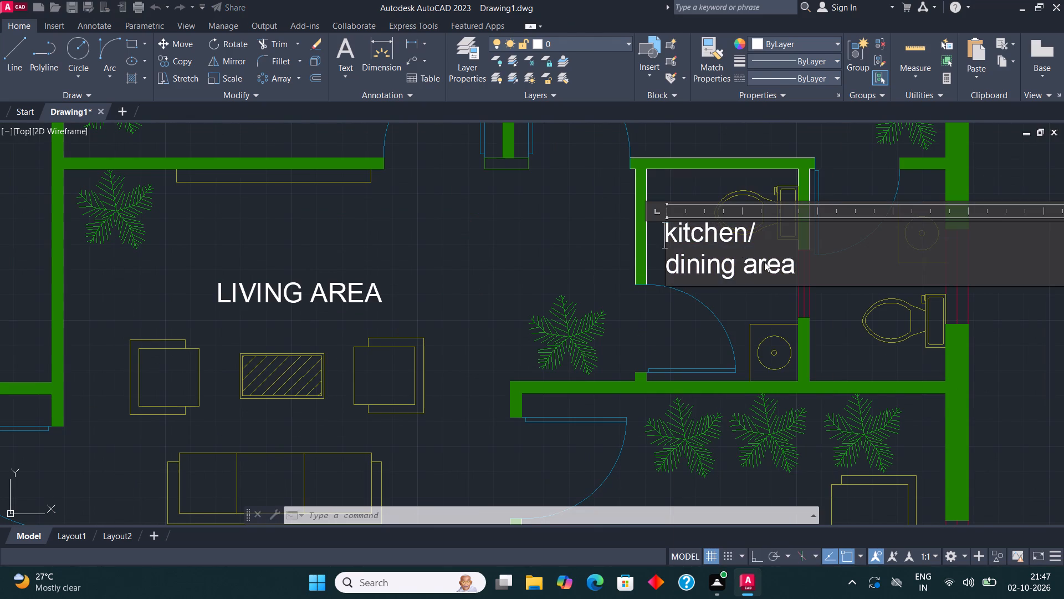
pyautogui.click(806, 265)
pyautogui.press('BackSpace')
pyautogui.press('BackSpace')
pyautogui.press('BackSpace')
pyautogui.press('BackSpace')
pyautogui.press('BackSpace')
pyautogui.press('BackSpace')
pyautogui.press('BackSpace')
pyautogui.press('BackSpace')
pyautogui.press('BackSpace')
pyautogui.press('BackSpace')
pyautogui.press('BackSpace')
pyautogui.press('BackSpace')
pyautogui.press('BackSpace')
pyautogui.press('BackSpace')
pyautogui.press('BackSpace')
pyautogui.press('BackSpace')
pyautogui.press('BackSpace')
pyautogui.press('BackSpace')
pyautogui.press('BackSpace')
pyautogui.press('BackSpace')
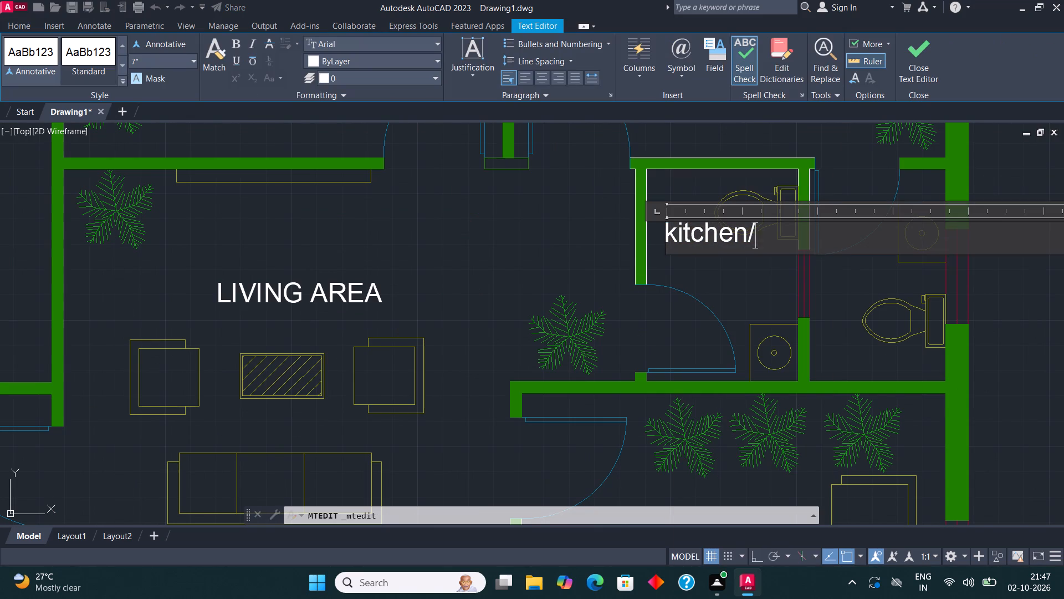
pyautogui.write('TOILET')
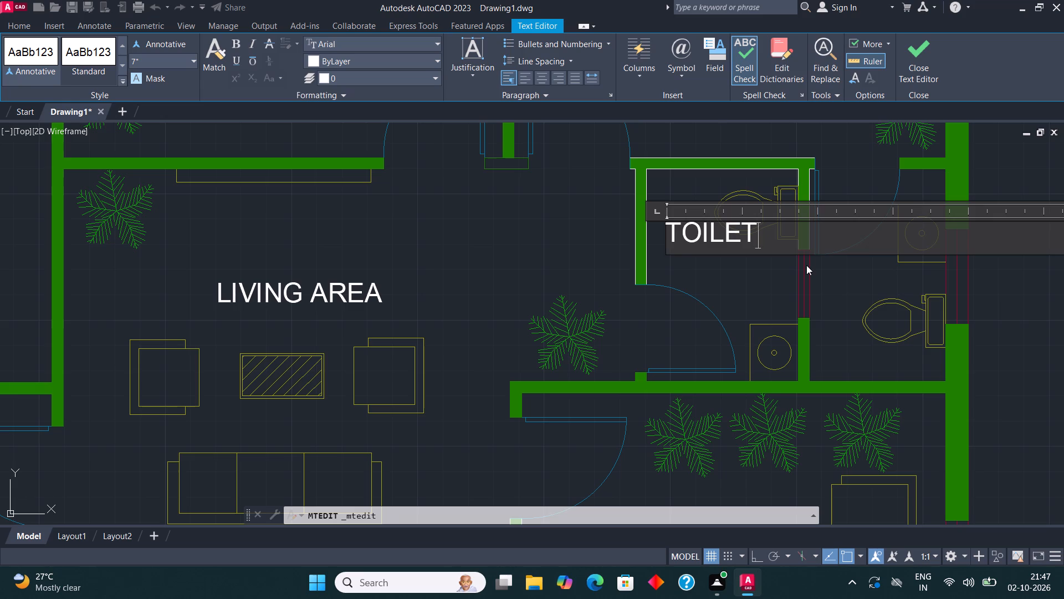
pyautogui.press('/')
pyautogui.press('Return')
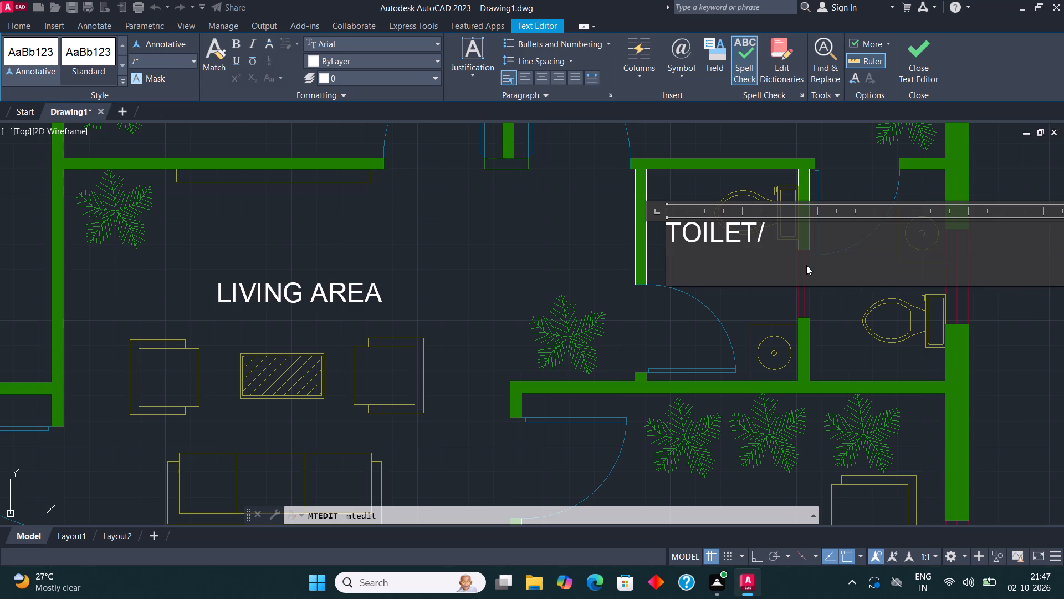
pyautogui.write('BAY')
pyautogui.press('BackSpace')
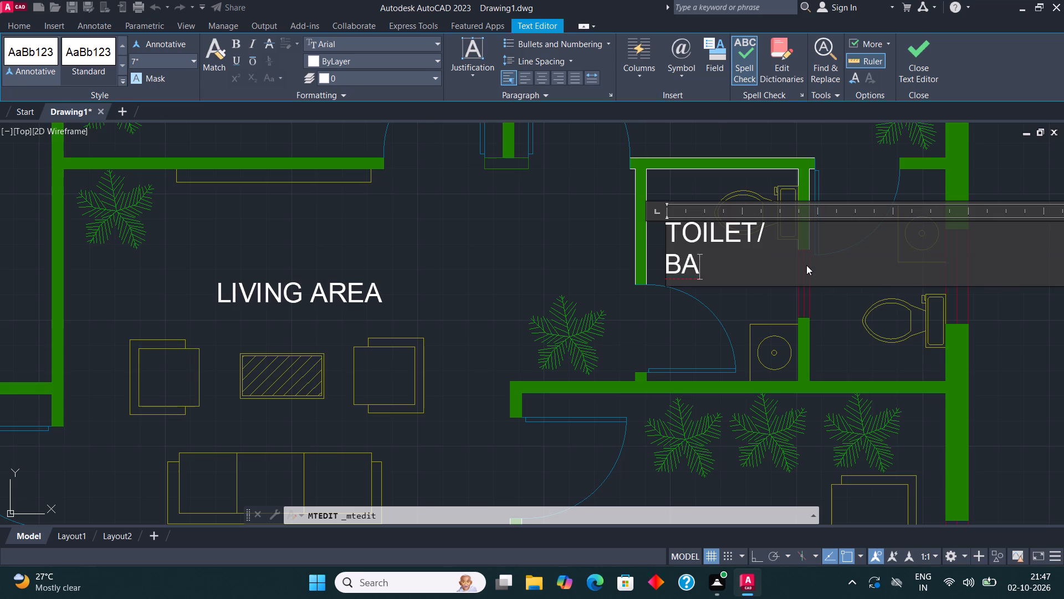
pyautogui.write('TH')
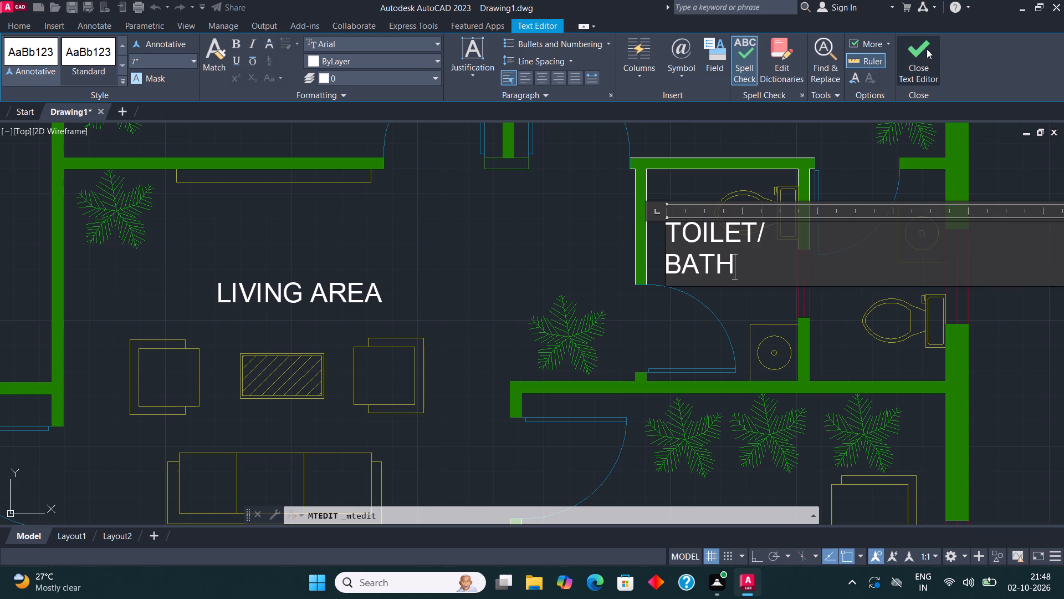
pyautogui.click(927, 50)
# Move the TOILET/BATH label slightly down and right so it sits clear below the toilet fixture.
pyautogui.scroll(-2, 557, 216)
pyautogui.moveTo(633, 211); pyautogui.dragTo(603, 249, button='middle')
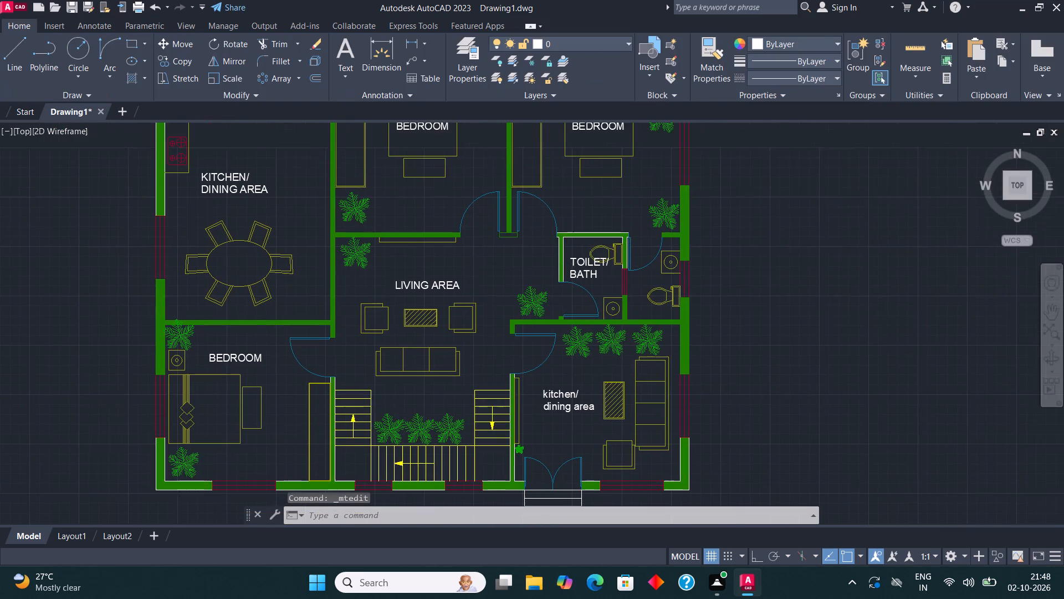
pyautogui.scroll(2, 589, 281)
pyautogui.click(588, 263)
pyautogui.click(569, 242)
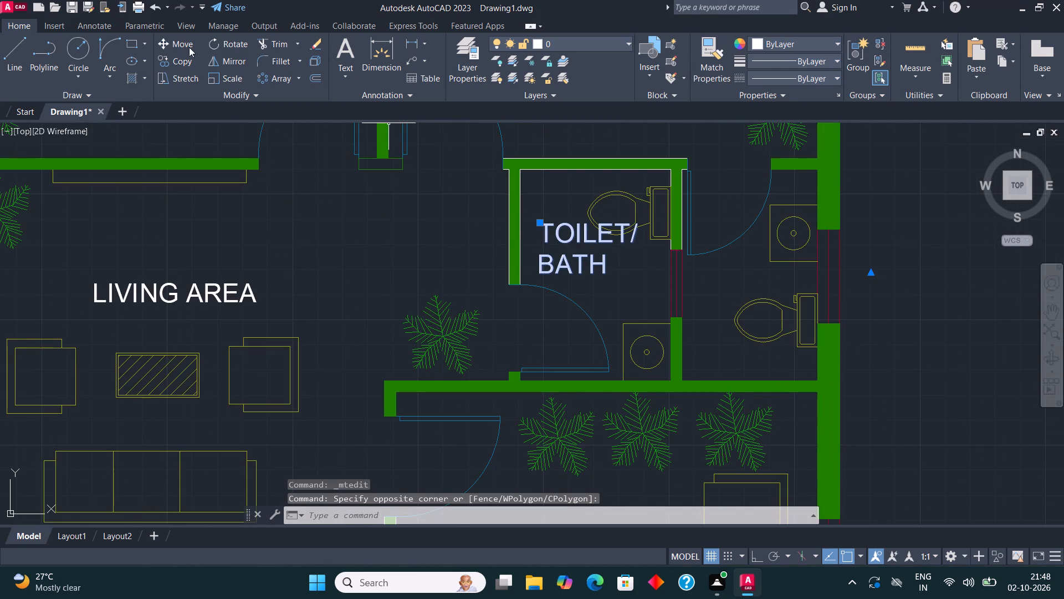
pyautogui.click(168, 36)
pyautogui.scroll(1, 579, 265)
pyautogui.click(580, 247)
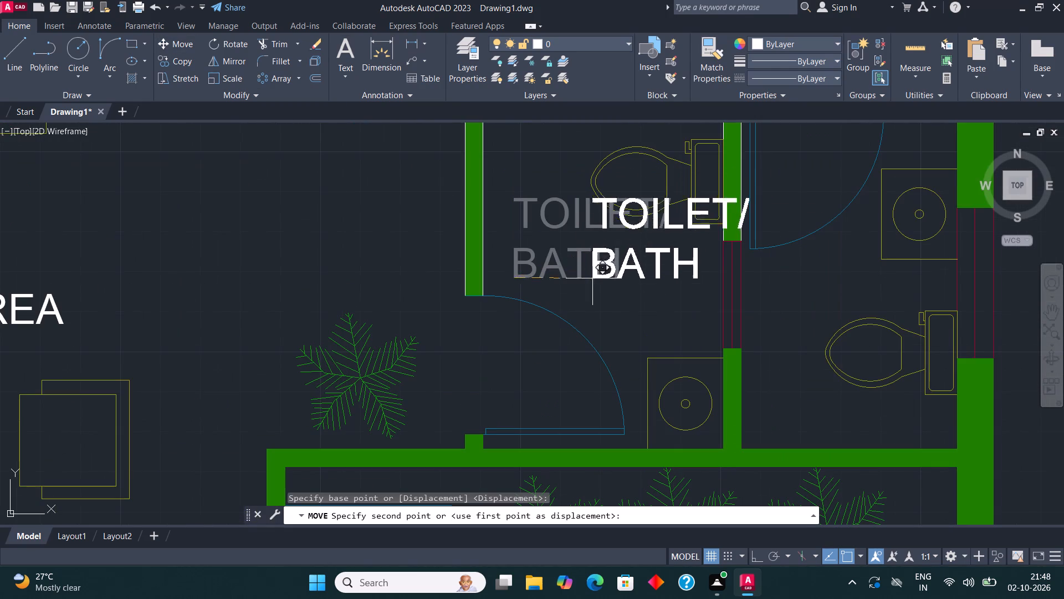
pyautogui.click(540, 309)
# Copy the TOILET/BATH label into the adjoining bathroom on the right, between its washbasin and toilet.
pyautogui.scroll(-2, 467, 313)
pyautogui.moveTo(560, 311); pyautogui.dragTo(540, 306, button='middle')
pyautogui.click(493, 283)
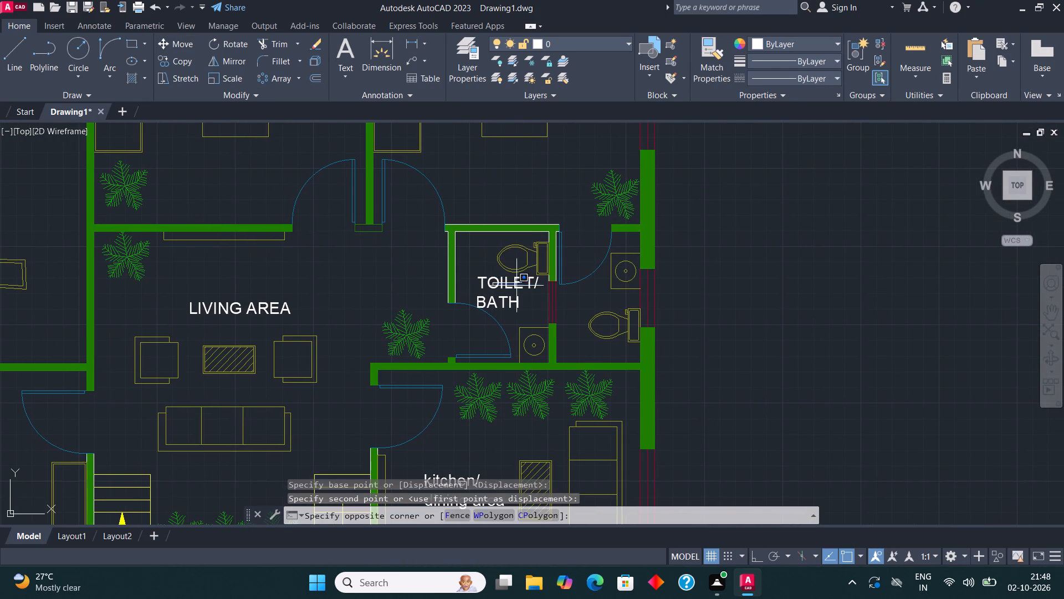
pyautogui.scroll(2, 534, 285)
pyautogui.click(376, 283)
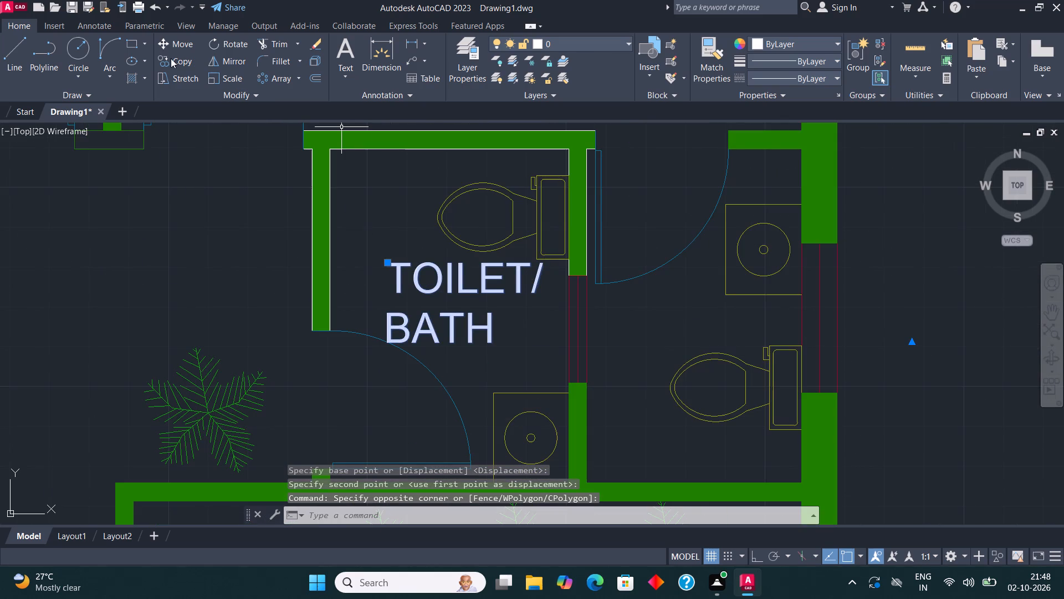
pyautogui.click(177, 59)
pyautogui.click(433, 313)
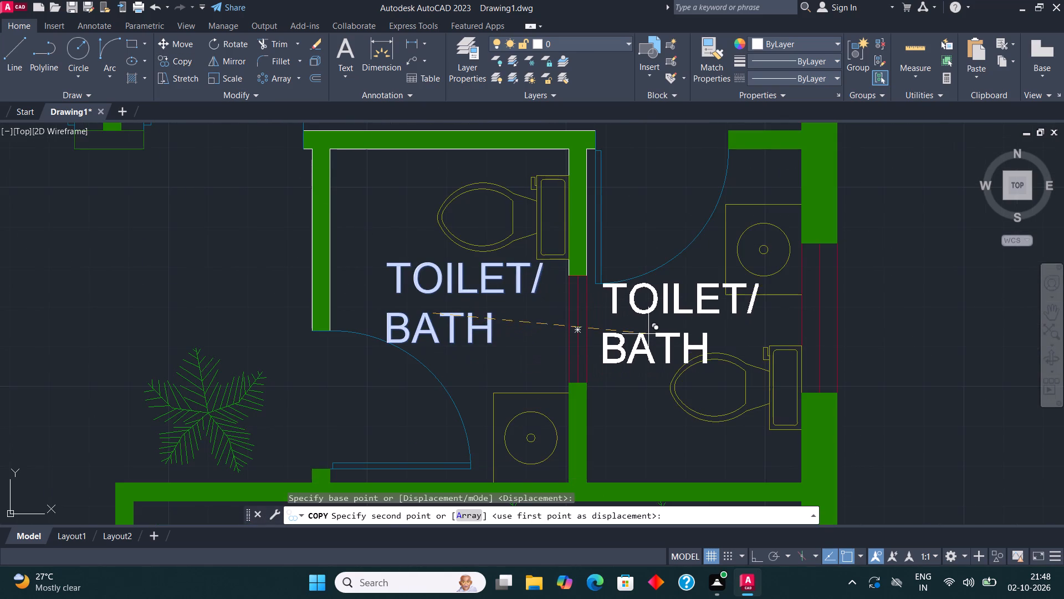
pyautogui.click(642, 317)
pyautogui.scroll(-3, 639, 288)
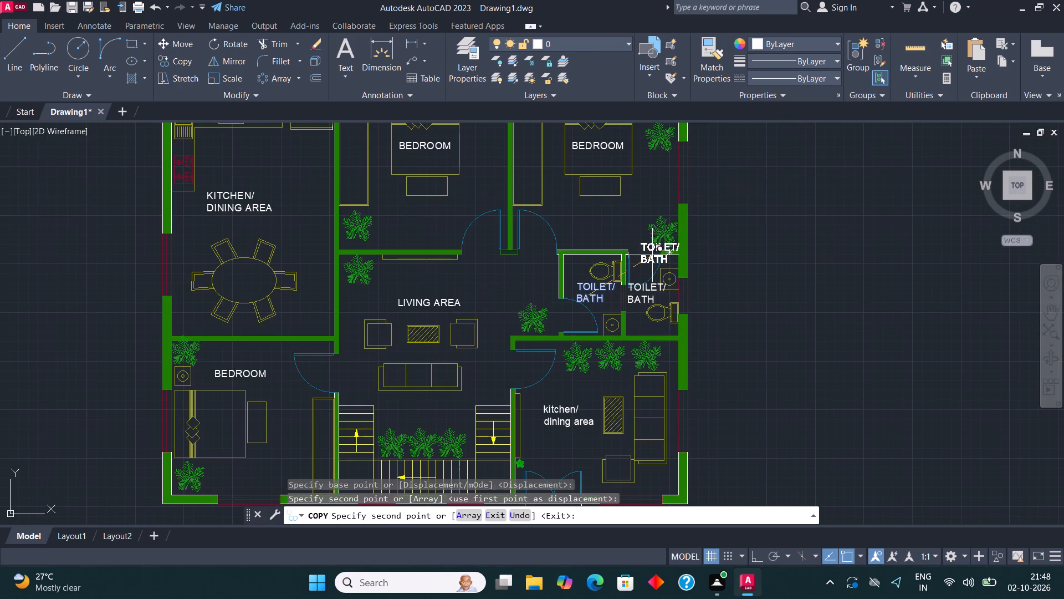
pyautogui.press('Escape')
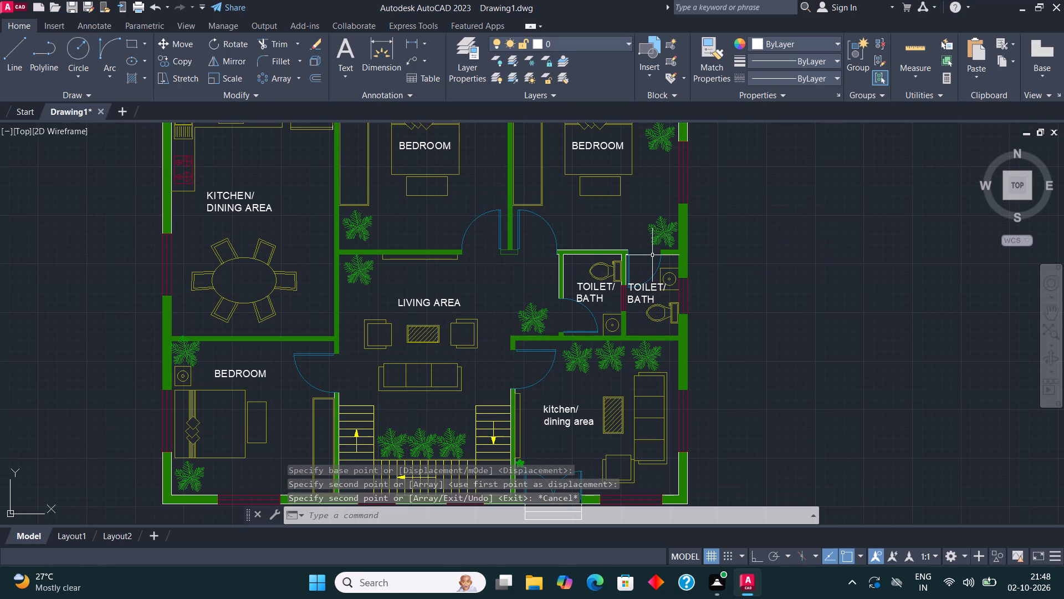
# Retype the kitchen/dining area label in the lower-right entrance room as DRAWING with AREA on a second line.
pyautogui.scroll(-2, 652, 255)
pyautogui.scroll(1, 566, 313)
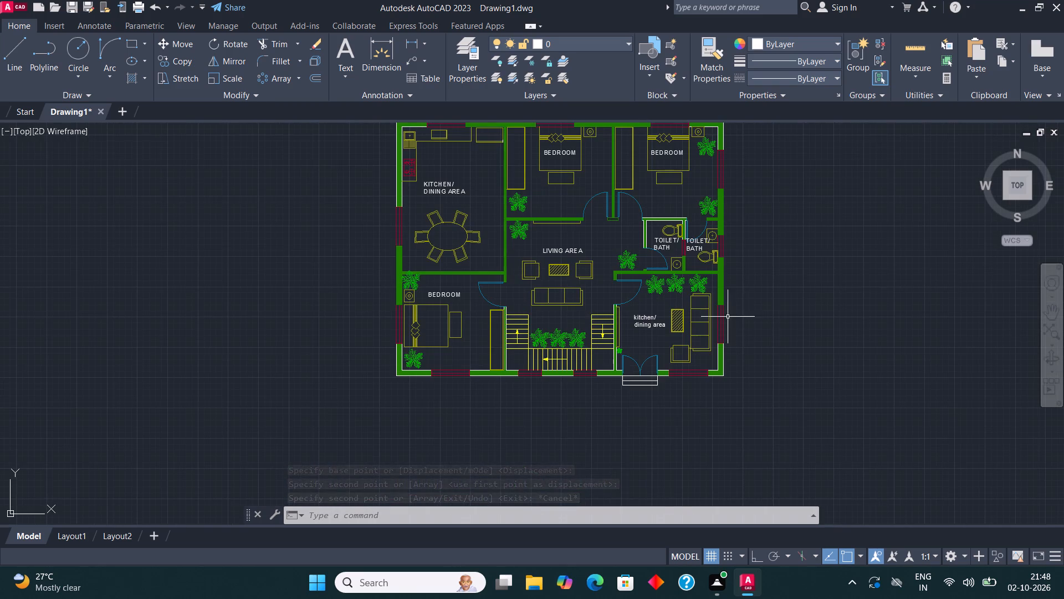
pyautogui.moveTo(692, 321); pyautogui.dragTo(632, 346, button='middle')
pyautogui.scroll(1, 473, 370)
pyautogui.scroll(2, 702, 342)
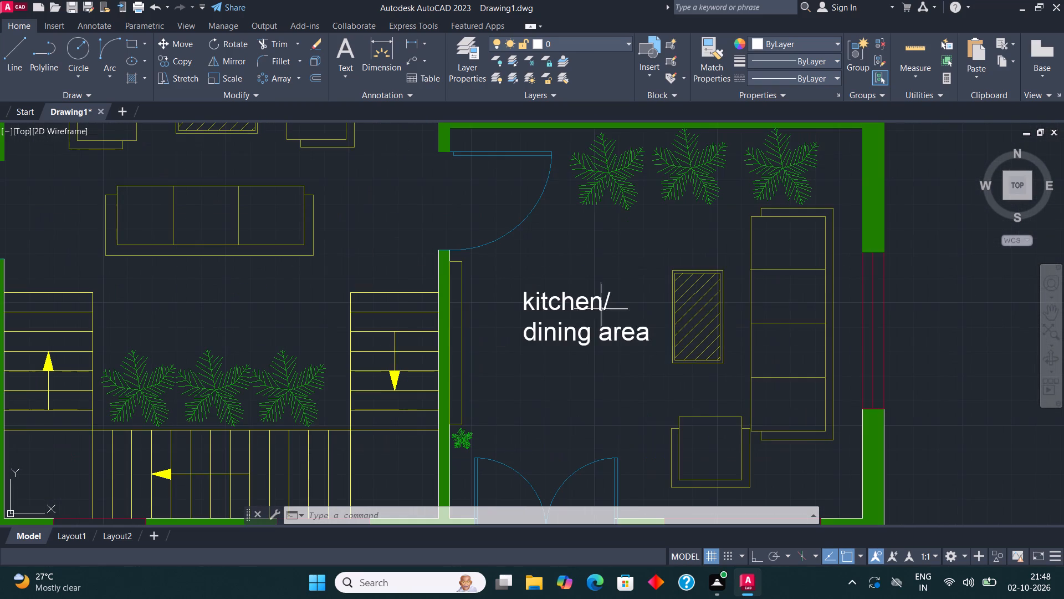
pyautogui.click(562, 301)
pyautogui.rightClick(562, 301)
pyautogui.click(628, 220)
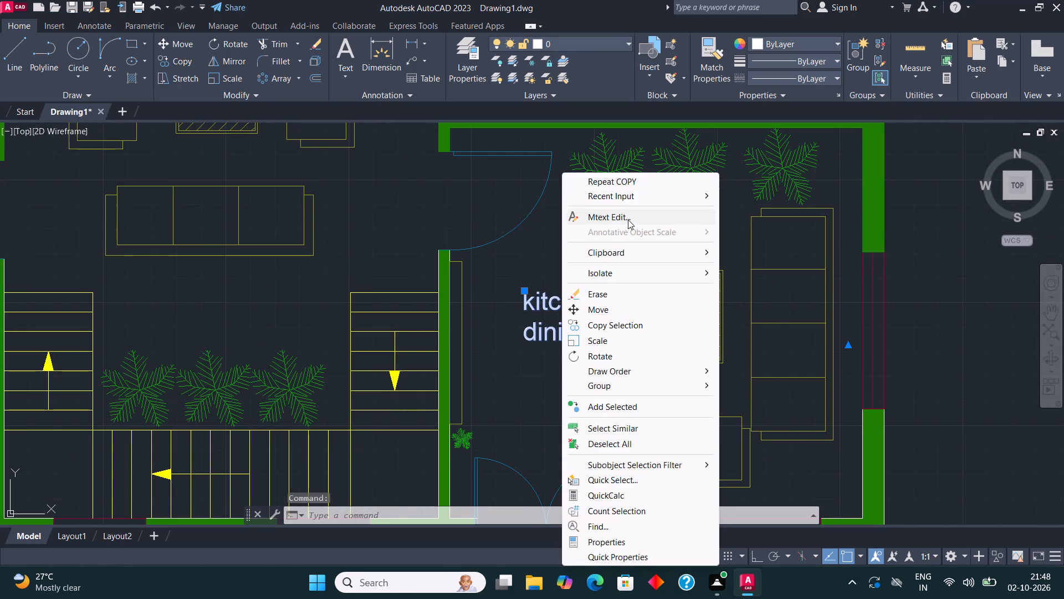
pyautogui.click(653, 344)
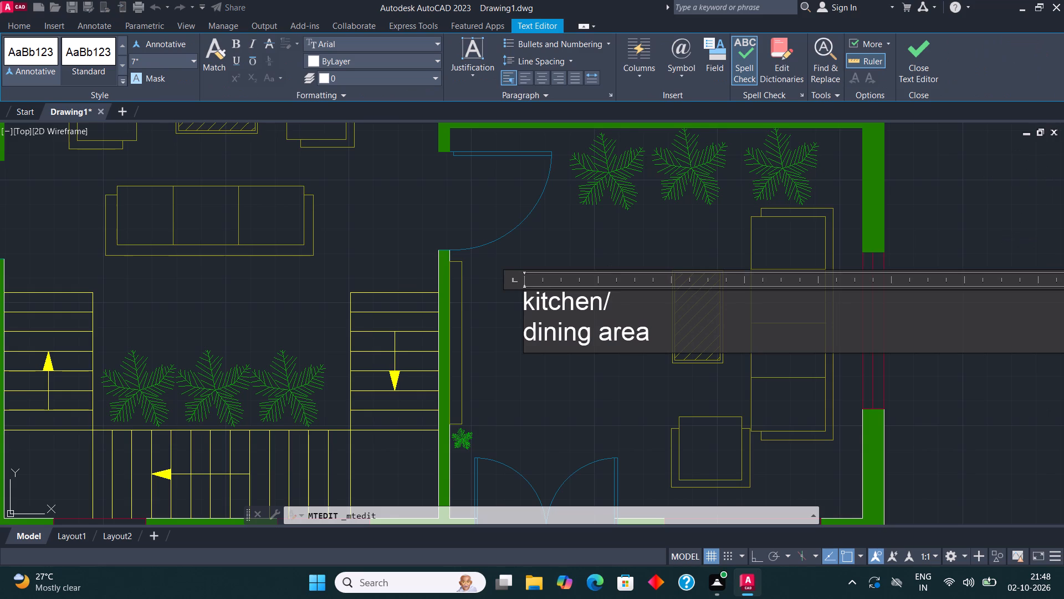
pyautogui.press('BackSpace')
pyautogui.press('BackSpace')
pyautogui.press('BackSpace')
pyautogui.press('BackSpace')
pyautogui.press('BackSpace')
pyautogui.press('BackSpace')
pyautogui.press('BackSpace')
pyautogui.press('BackSpace')
pyautogui.press('BackSpace')
pyautogui.press('BackSpace')
pyautogui.press('BackSpace')
pyautogui.press('BackSpace')
pyautogui.press('BackSpace')
pyautogui.press('BackSpace')
pyautogui.press('BackSpace')
pyautogui.press('BackSpace')
pyautogui.press('BackSpace')
pyautogui.press('BackSpace')
pyautogui.press('BackSpace')
pyautogui.press('BackSpace')
pyautogui.write('DRAWING')
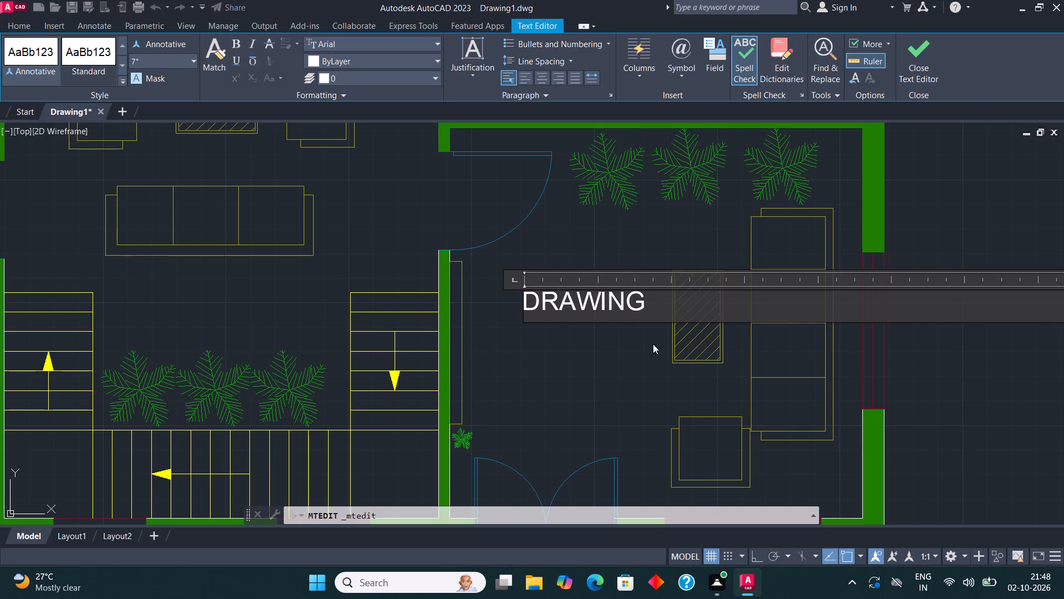
pyautogui.press('Return')
pyautogui.write('AREA')
pyautogui.click(914, 48)
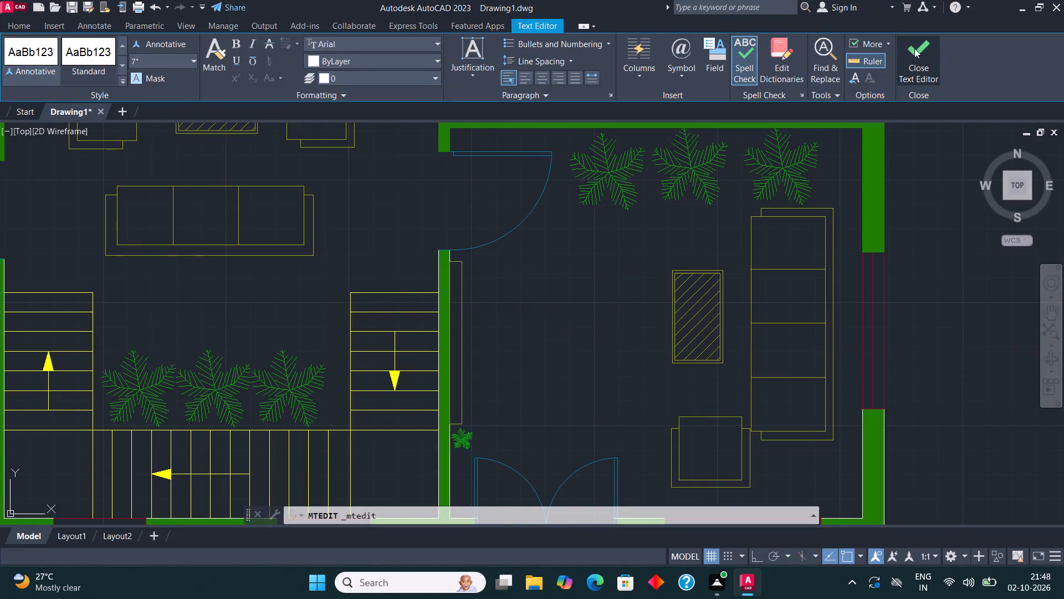
# Make the text layer the current layer.
pyautogui.scroll(-3, 634, 332)
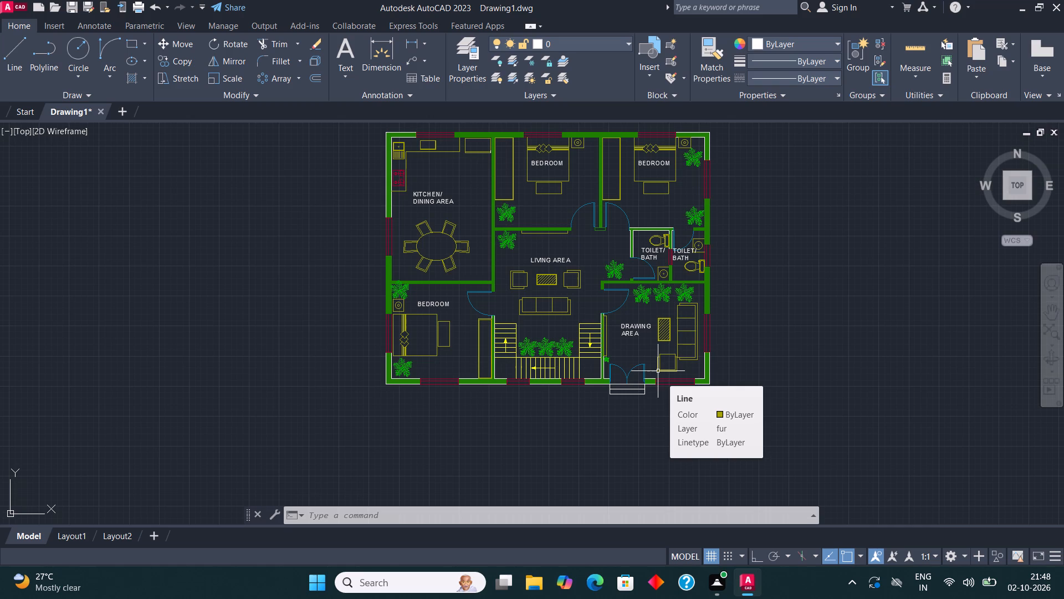
pyautogui.click(580, 38)
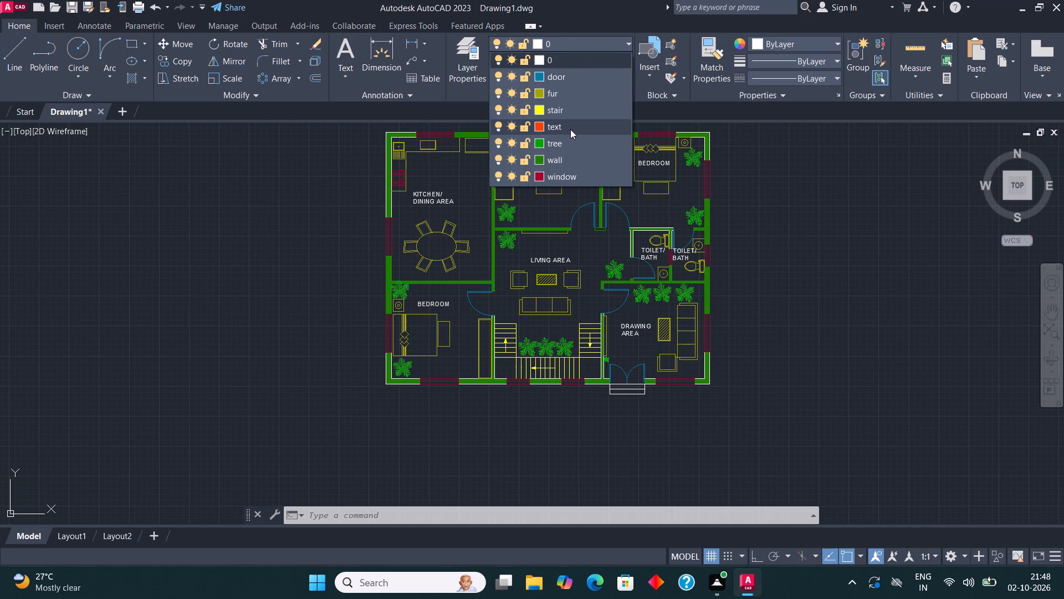
pyautogui.click(570, 129)
# Dimension the kitchen/dining area's inside width along its top wall, placing the dimension line just below the counter appliances.
pyautogui.moveTo(439, 206); pyautogui.dragTo(451, 344, button='middle')
pyautogui.scroll(2, 433, 296)
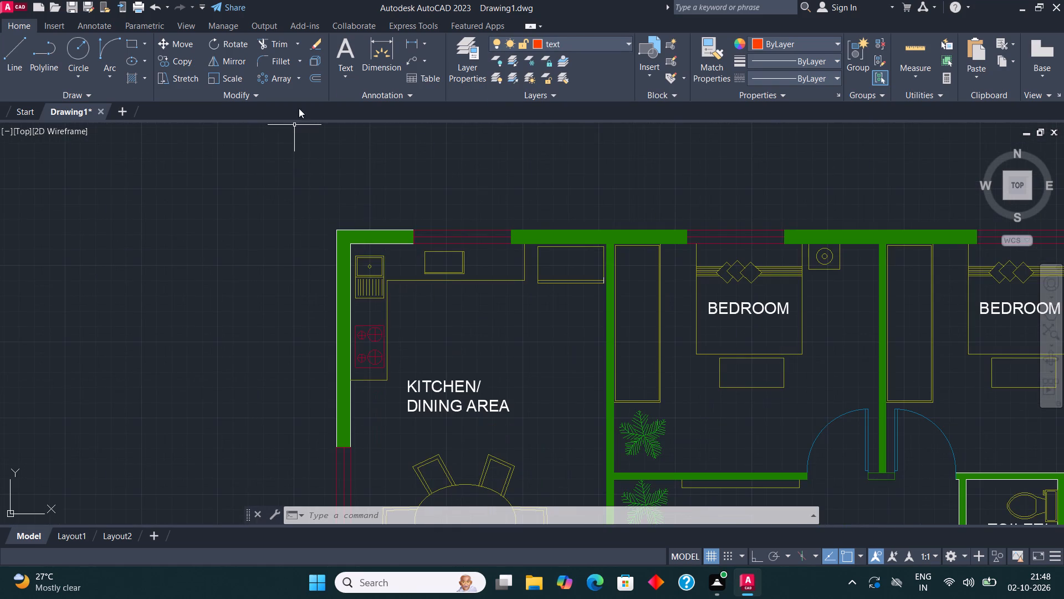
pyautogui.click(387, 55)
pyautogui.scroll(1, 349, 265)
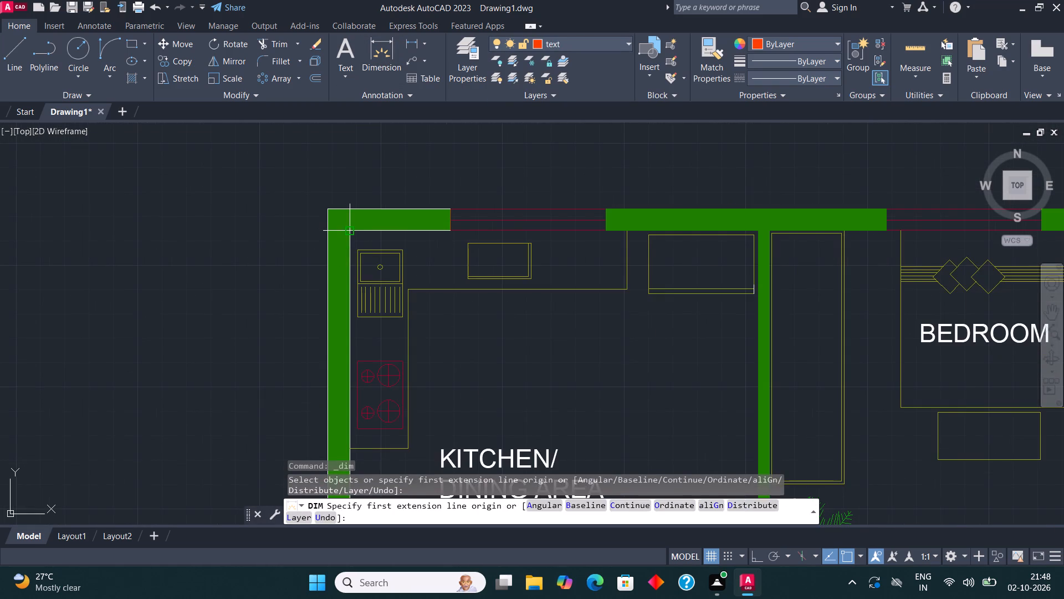
pyautogui.click(398, 228)
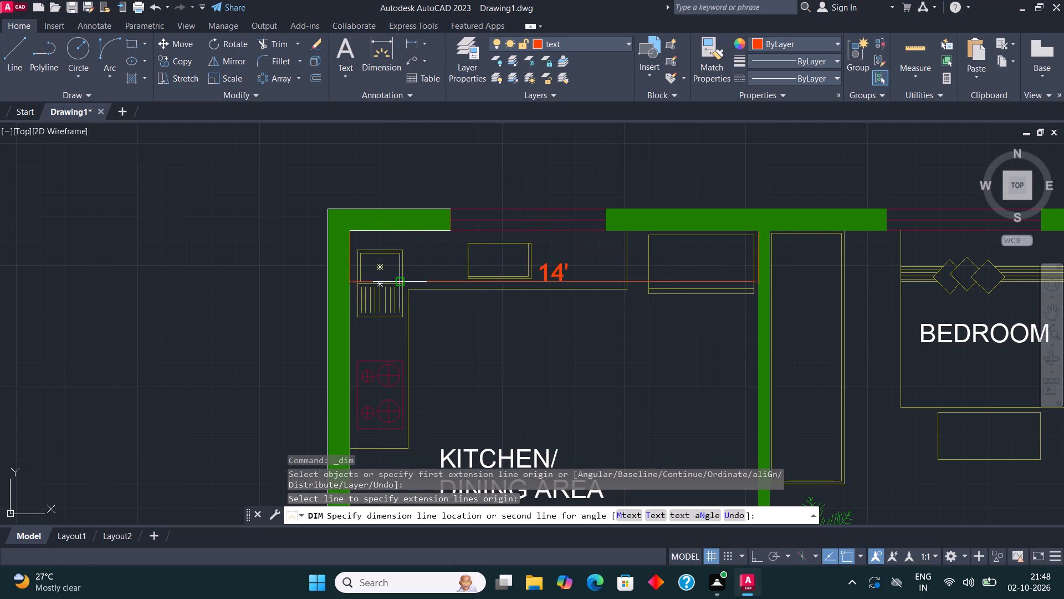
pyautogui.click(403, 298)
pyautogui.scroll(-3, 405, 293)
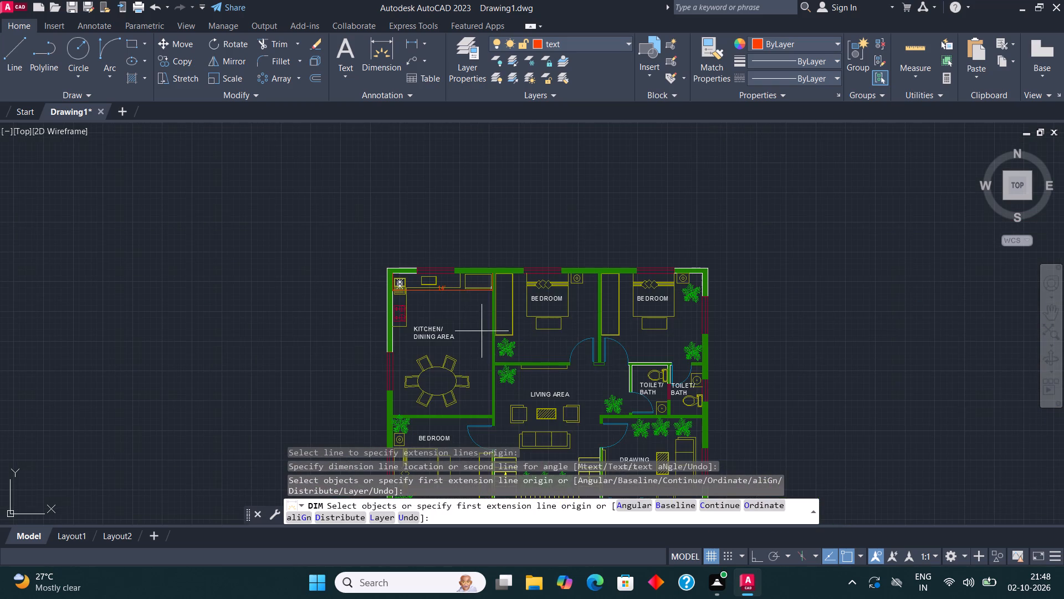
# Change the text layer's colour to cyan, index colour 130.
pyautogui.scroll(3, 479, 293)
pyautogui.click(595, 45)
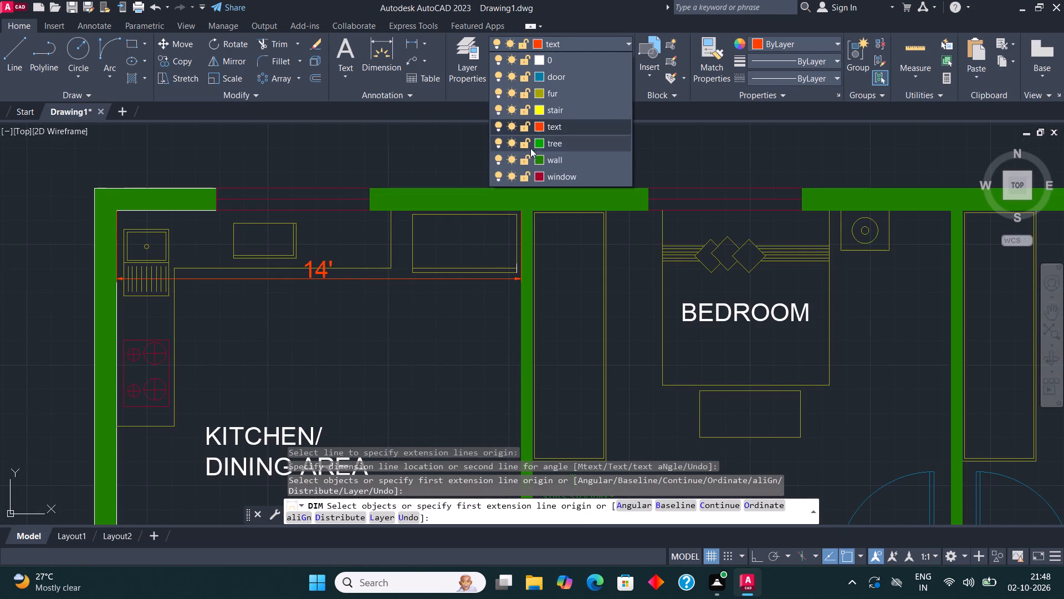
pyautogui.click(540, 129)
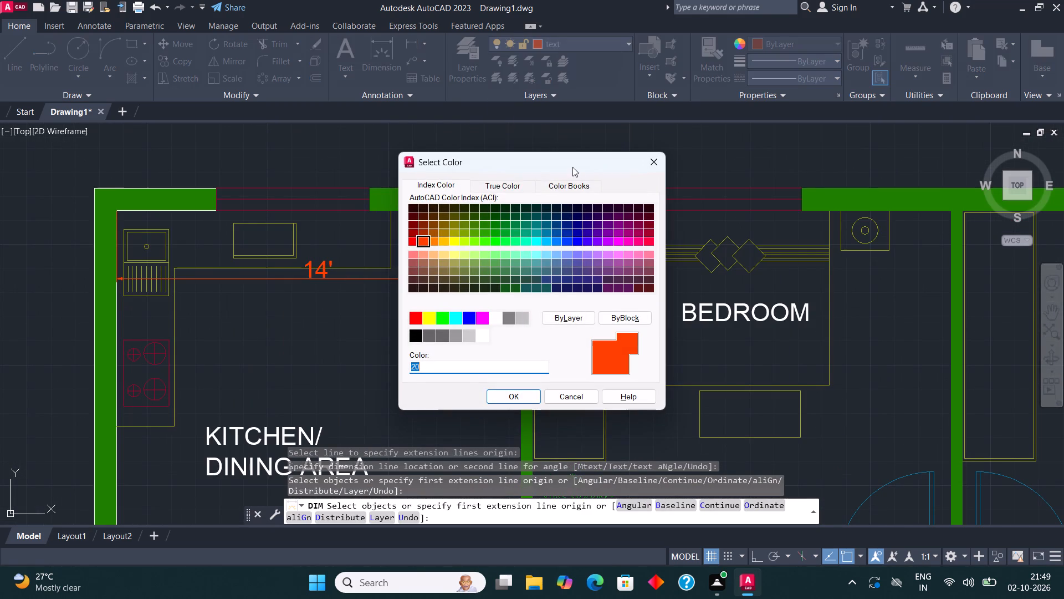
pyautogui.click(536, 241)
pyautogui.click(516, 394)
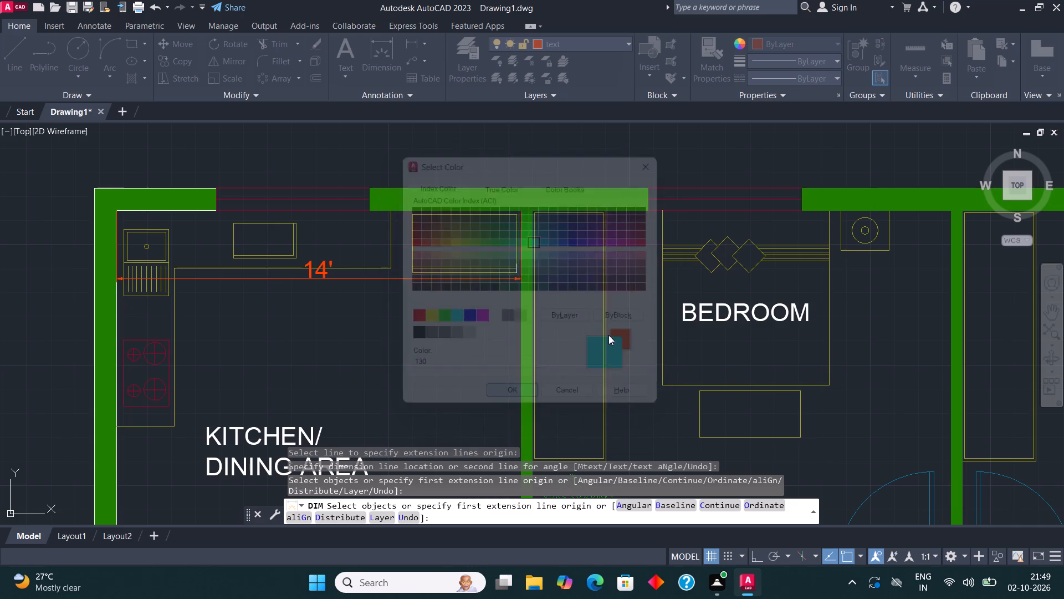
# Dimension the kitchen/dining area's inside length along its left wall, placing the dimension line just inside the room.
pyautogui.scroll(-2, 656, 292)
pyautogui.moveTo(471, 302); pyautogui.dragTo(457, 261, button='middle')
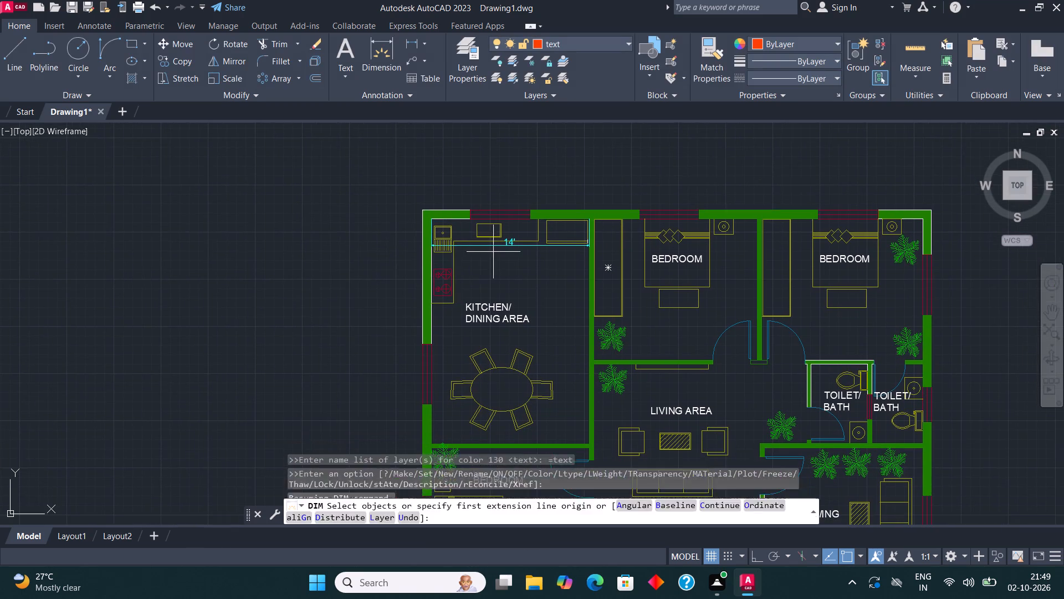
pyautogui.scroll(1, 494, 248)
pyautogui.click(383, 49)
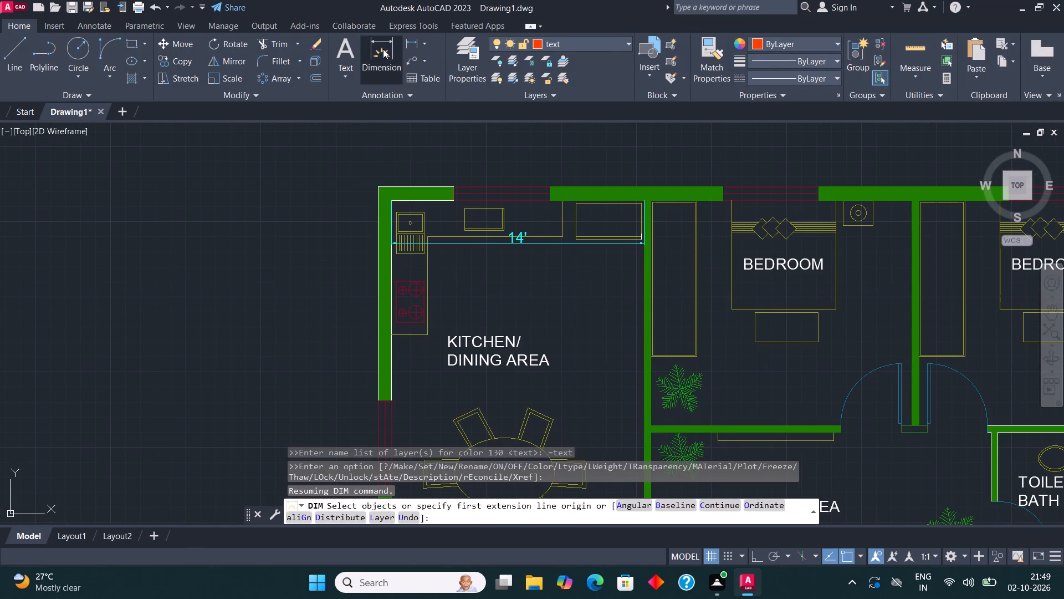
pyautogui.click(389, 351)
pyautogui.scroll(-2, 400, 345)
pyautogui.scroll(1, 410, 359)
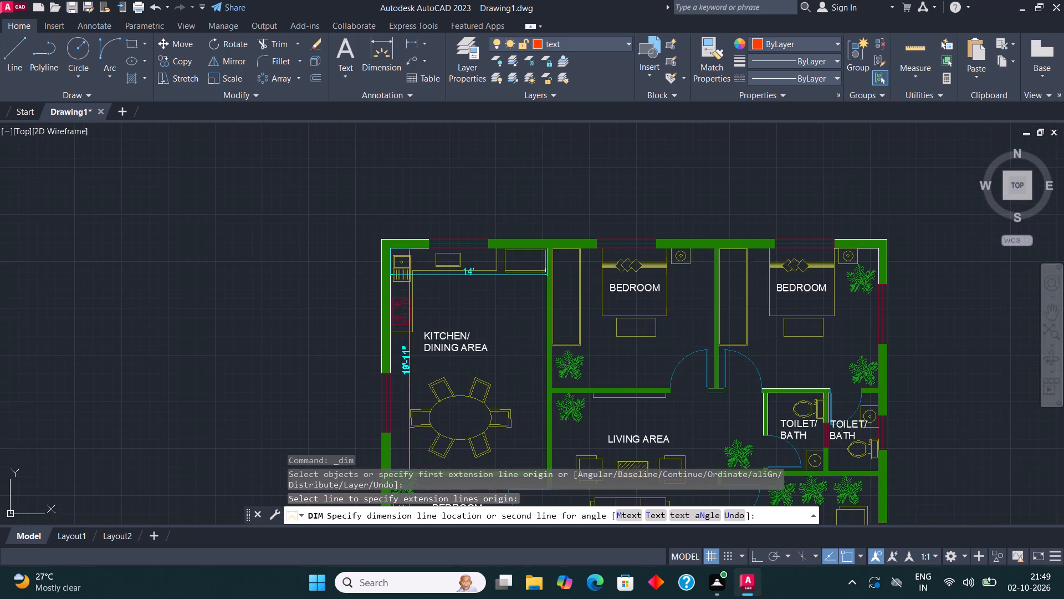
pyautogui.click(408, 359)
# Dimension the upper-middle bedroom's inside width between its side walls, placing the dimension line above the BEDROOM label.
pyautogui.scroll(-2, 488, 216)
pyautogui.scroll(1, 531, 241)
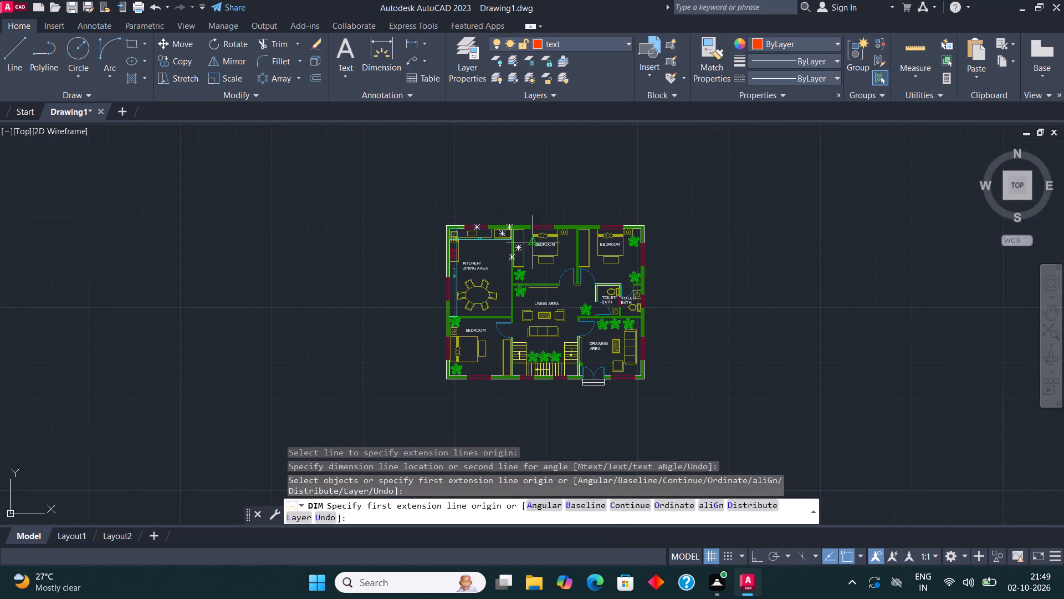
pyautogui.scroll(2, 532, 240)
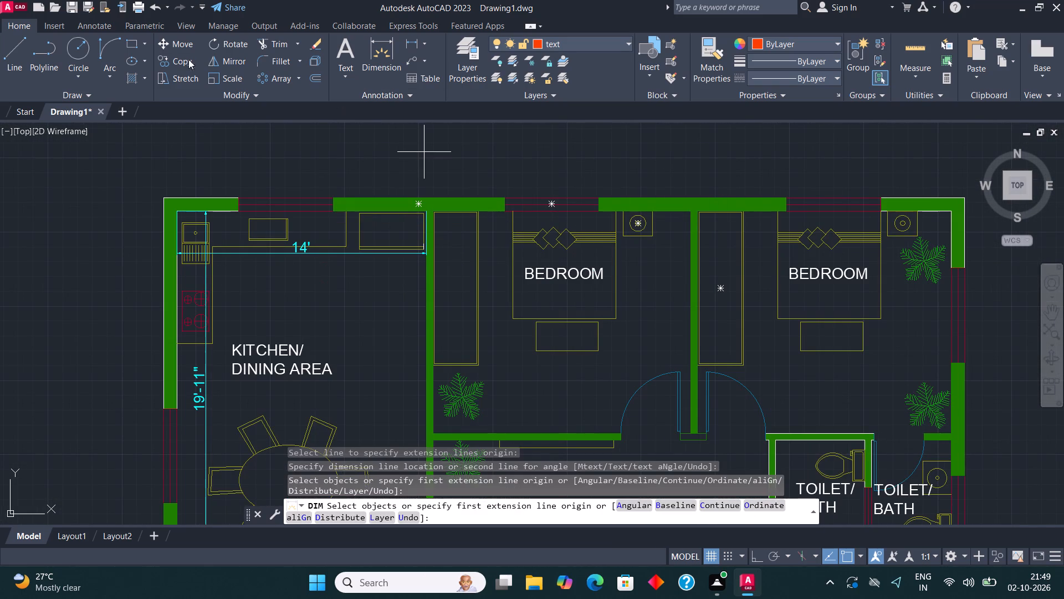
pyautogui.click(373, 54)
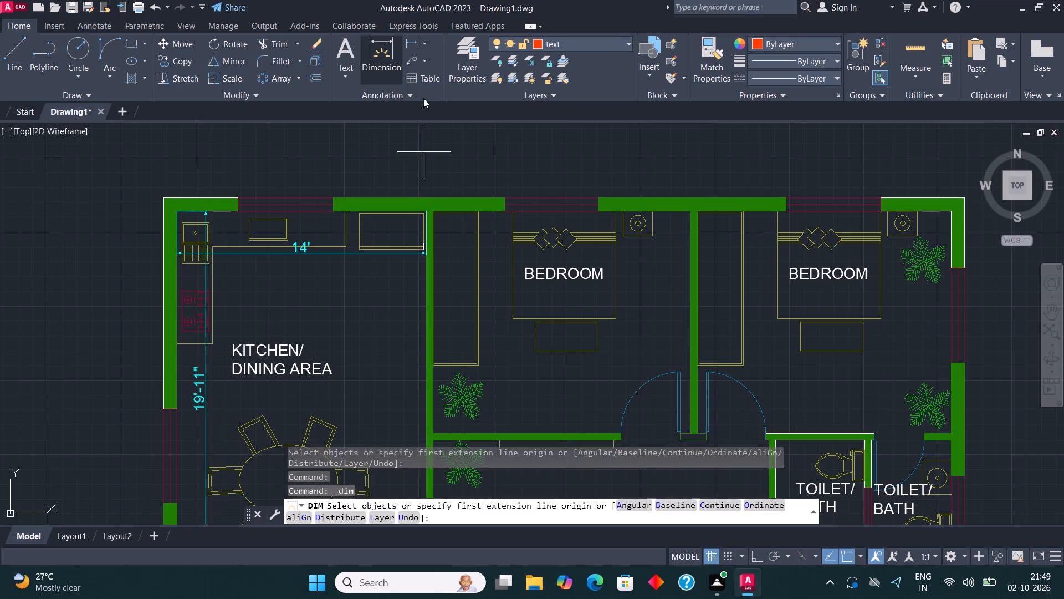
pyautogui.click(432, 212)
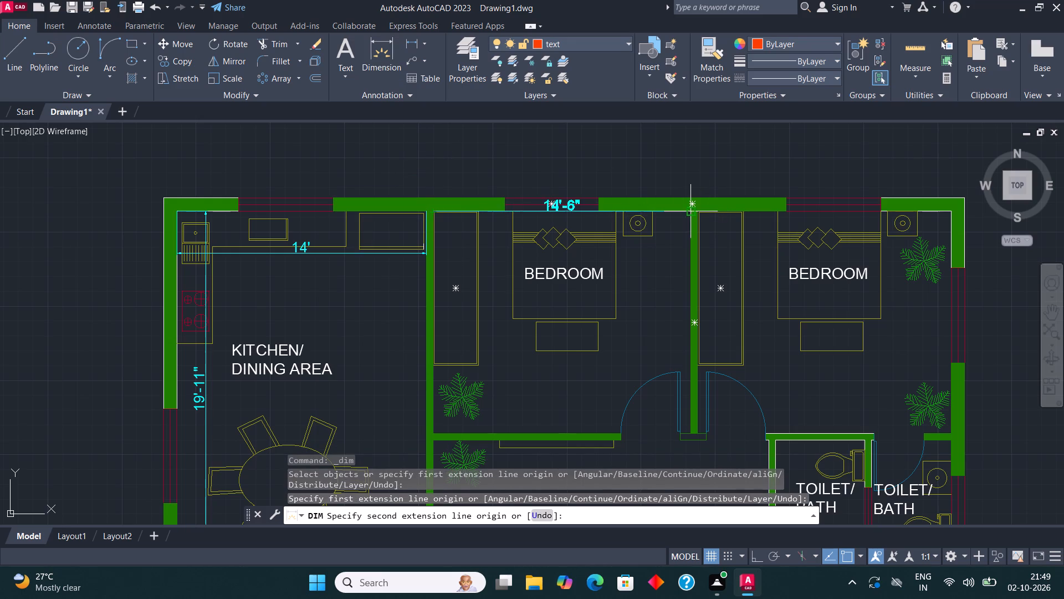
pyautogui.click(690, 215)
pyautogui.click(687, 259)
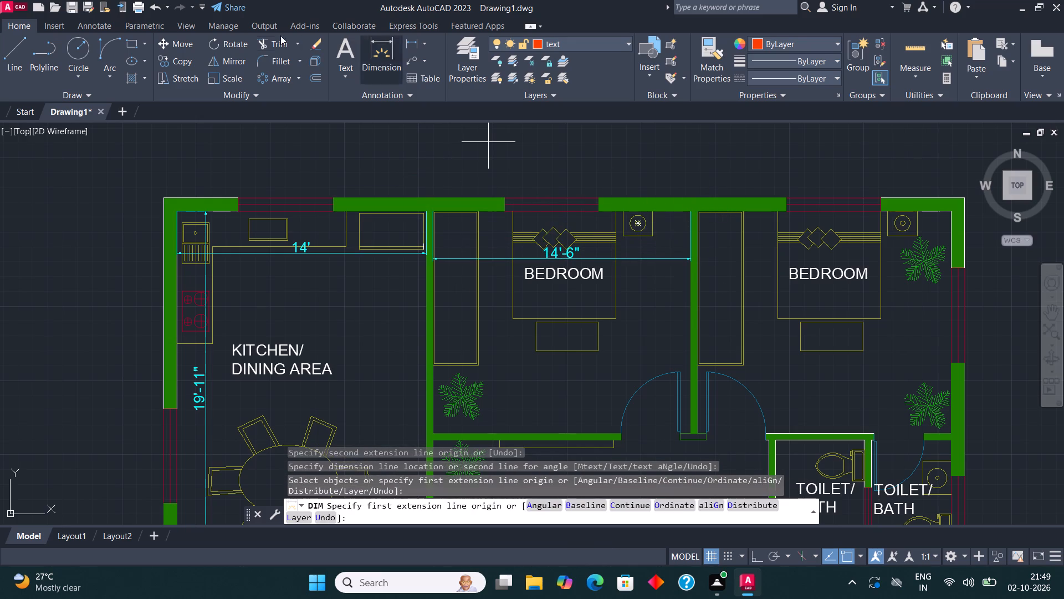
# Dimension the upper-middle bedroom's inside depth from top wall to bottom wall, placing the dimension line between the wardrobe and bed.
pyautogui.click(383, 52)
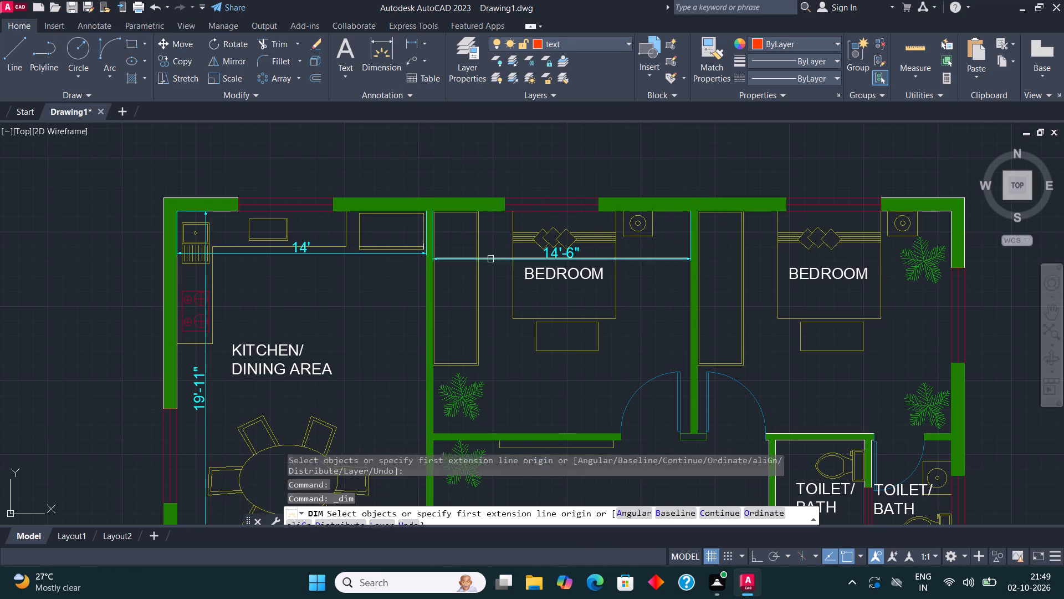
pyautogui.click(433, 436)
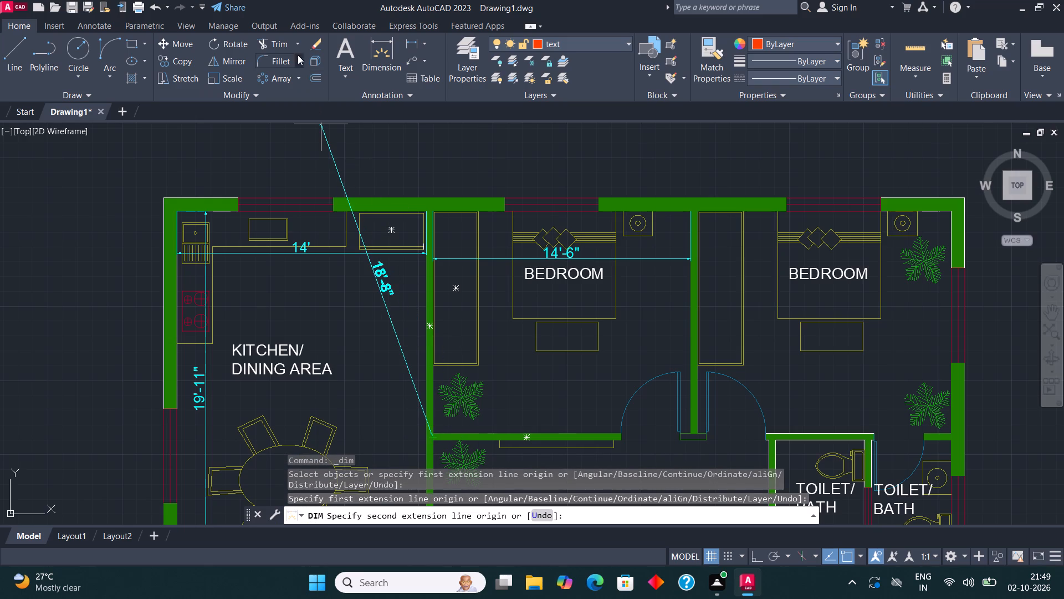
pyautogui.click(377, 52)
pyautogui.click(437, 214)
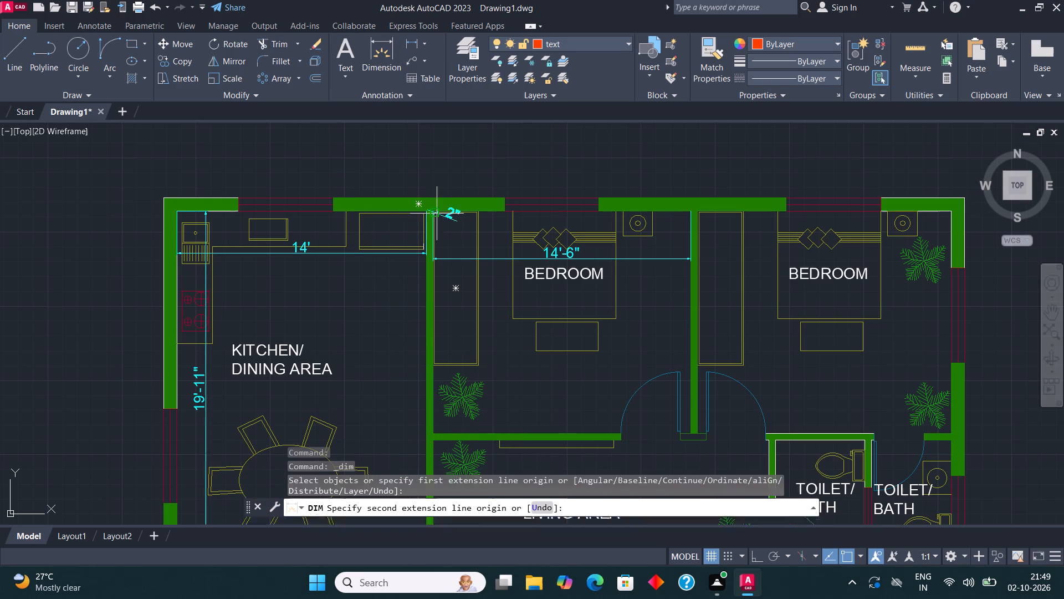
pyautogui.scroll(-1, 441, 210)
pyautogui.scroll(4, 444, 366)
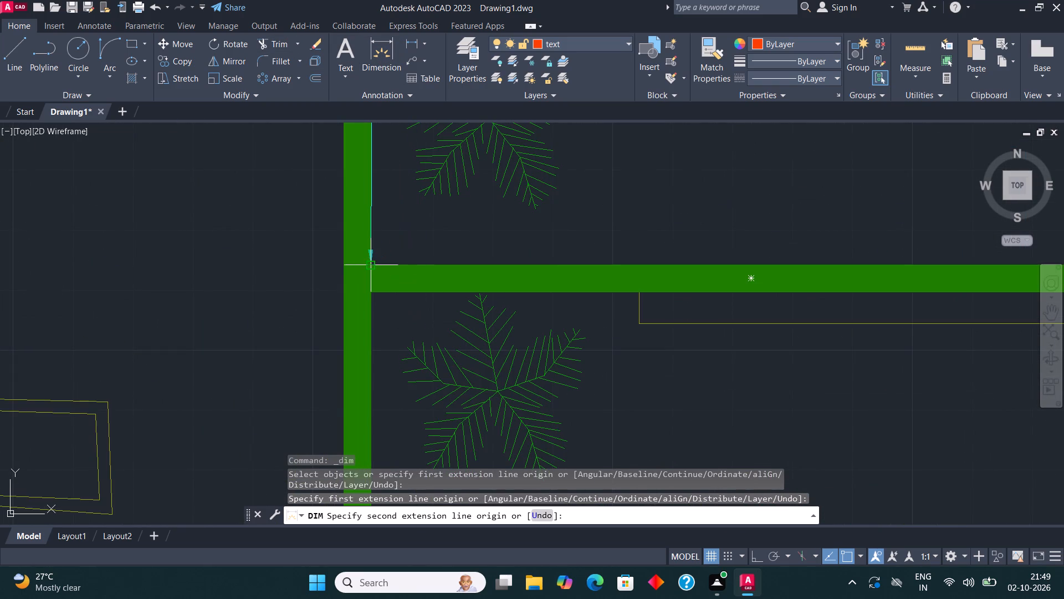
pyautogui.click(370, 261)
pyautogui.scroll(-3, 369, 264)
pyautogui.click(438, 243)
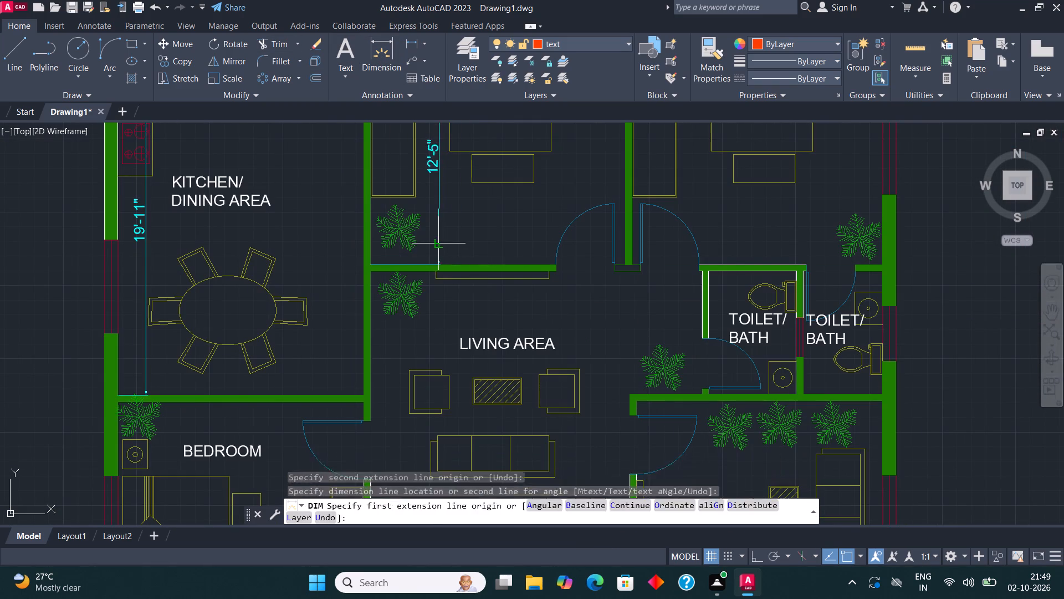
# Dimension the upper-right bedroom's inside width between its side walls, placing the dimension line above the BEDROOM label.
pyautogui.scroll(-3, 434, 270)
pyautogui.moveTo(560, 223); pyautogui.dragTo(539, 222, button='middle')
pyautogui.scroll(2, 510, 225)
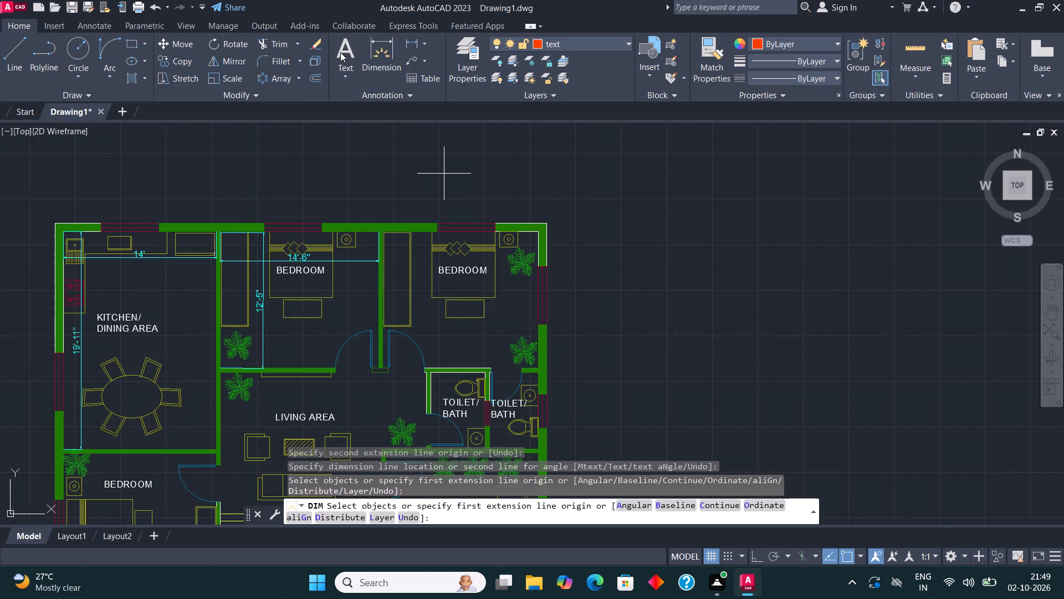
pyautogui.click(379, 55)
pyautogui.scroll(4, 423, 226)
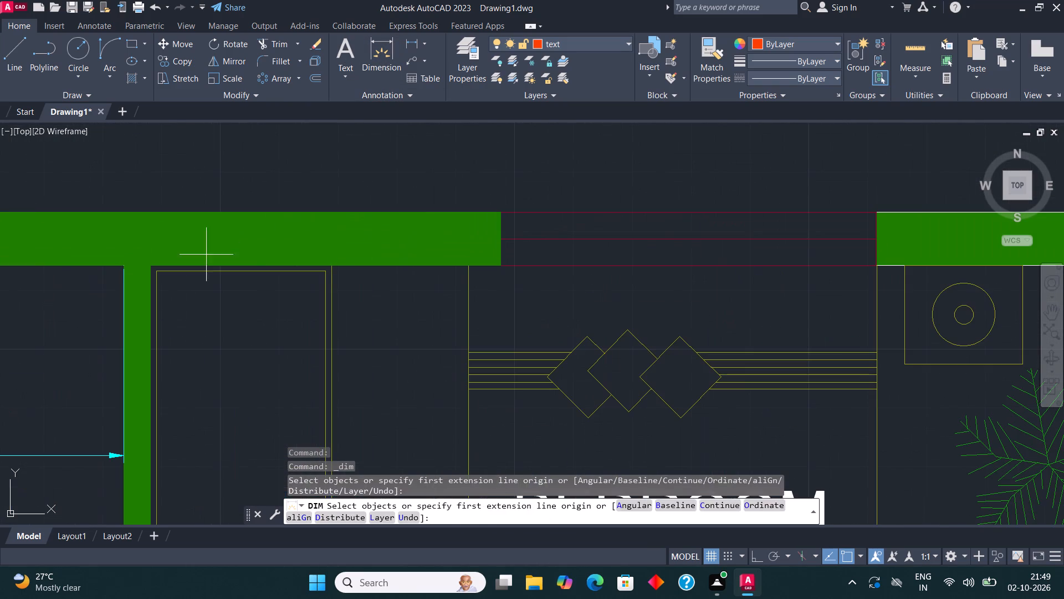
pyautogui.click(152, 263)
pyautogui.scroll(-1, 180, 263)
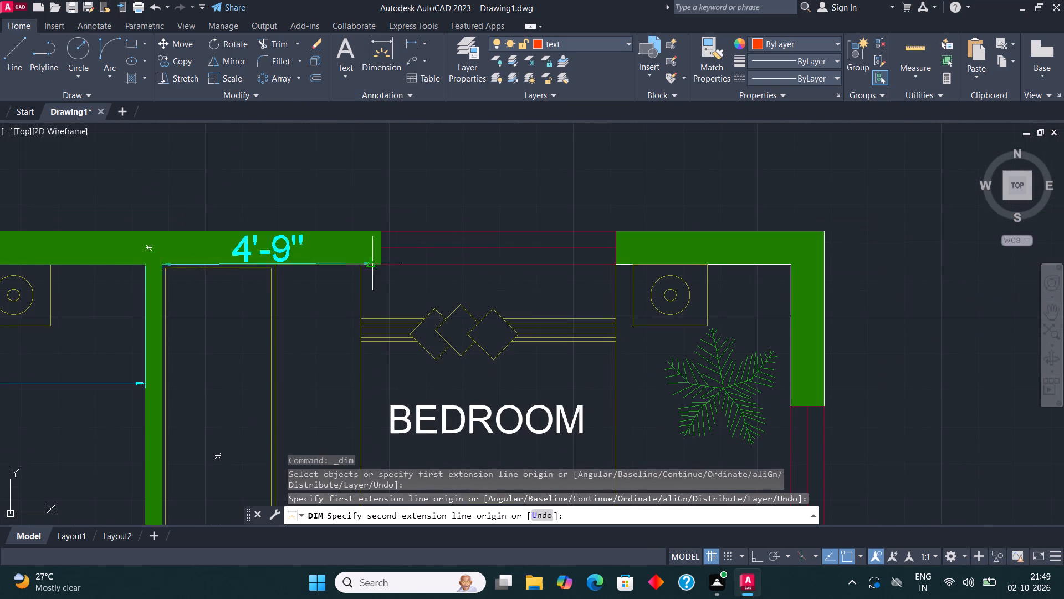
pyautogui.click(794, 264)
pyautogui.scroll(-2, 780, 220)
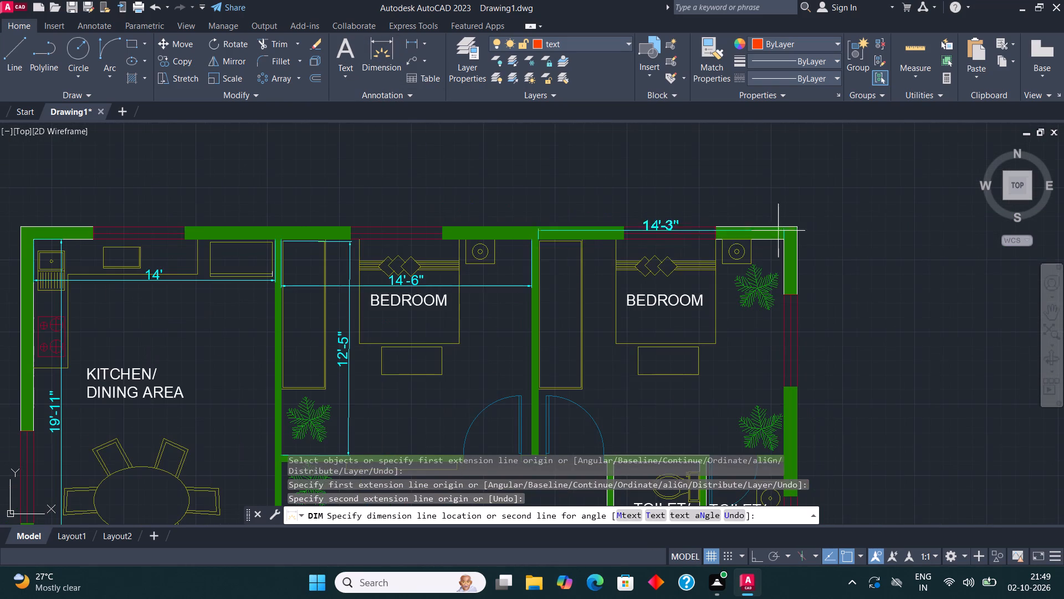
pyautogui.click(787, 288)
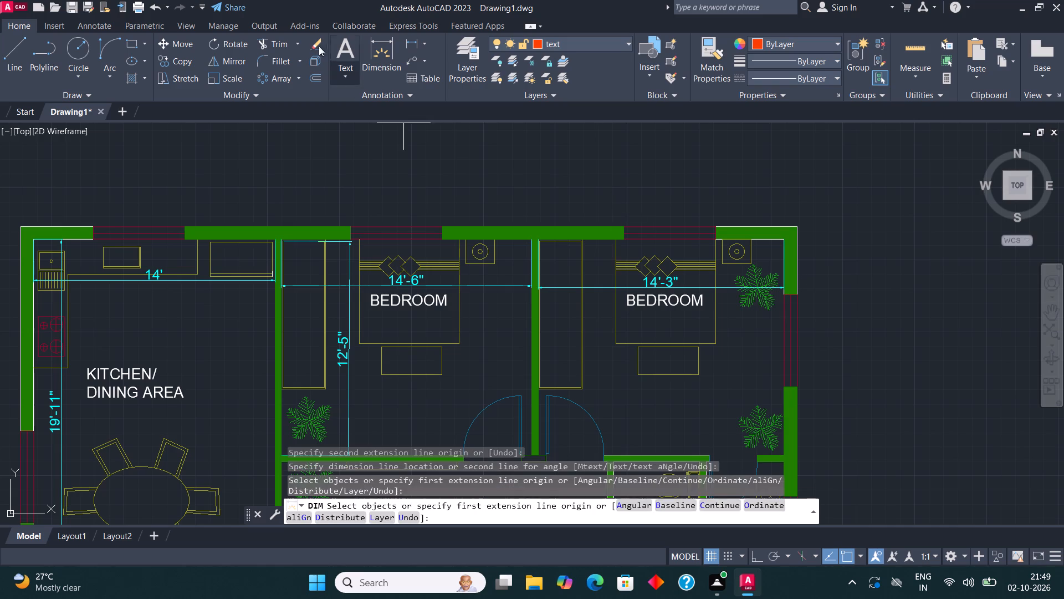
# Dimension the upper-right bedroom's depth from the dividing wall's lower end to the top wall, placing the line beside the wardrobe.
pyautogui.click(379, 45)
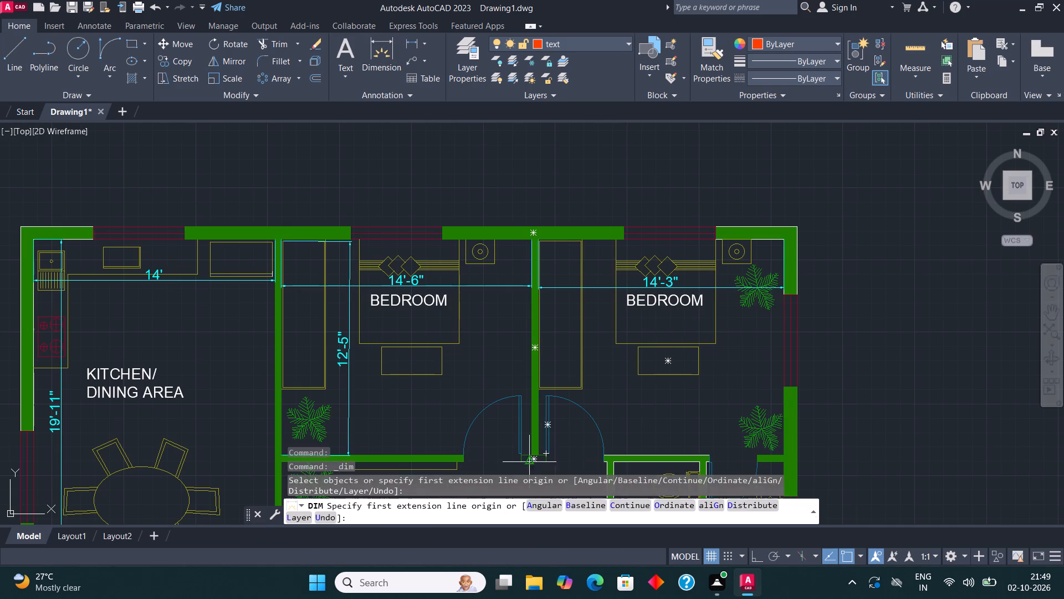
pyautogui.scroll(3, 523, 461)
pyautogui.scroll(-3, 509, 421)
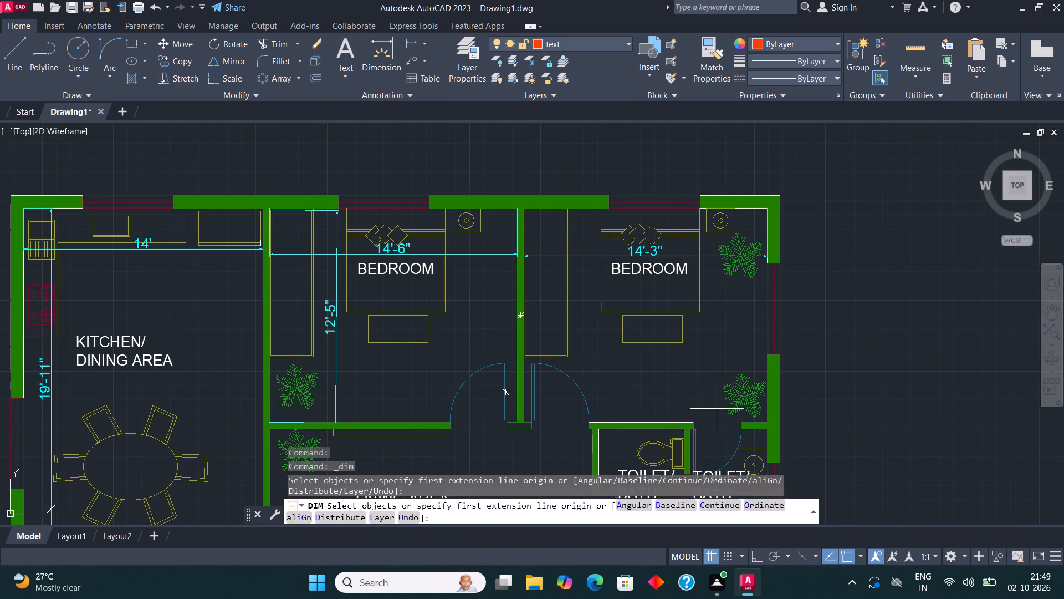
pyautogui.scroll(4, 522, 420)
pyautogui.click(518, 435)
pyautogui.scroll(-2, 516, 435)
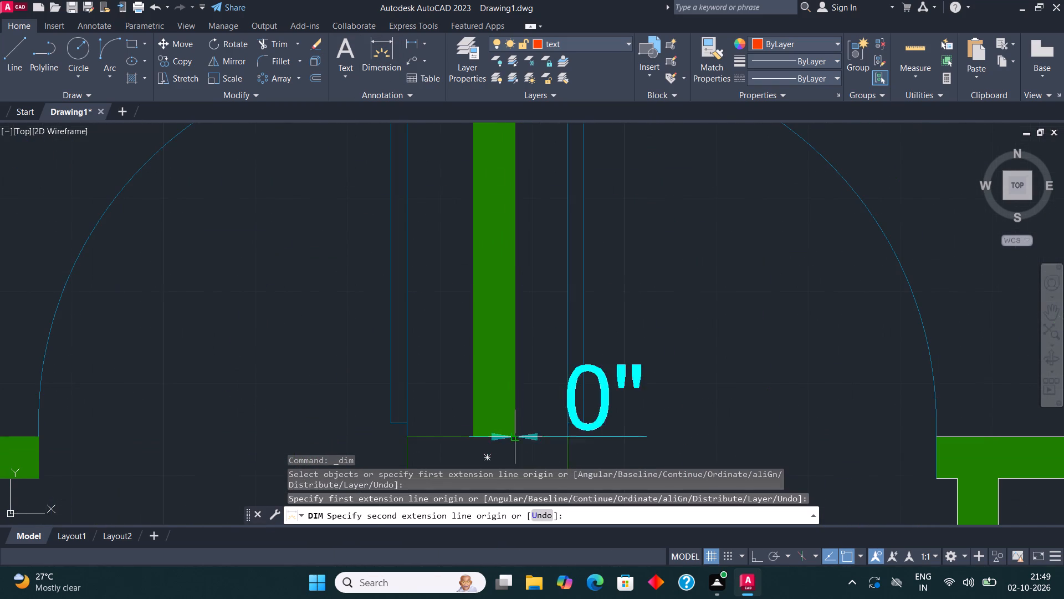
pyautogui.scroll(-1, 516, 436)
pyautogui.scroll(-2, 512, 367)
pyautogui.scroll(5, 518, 262)
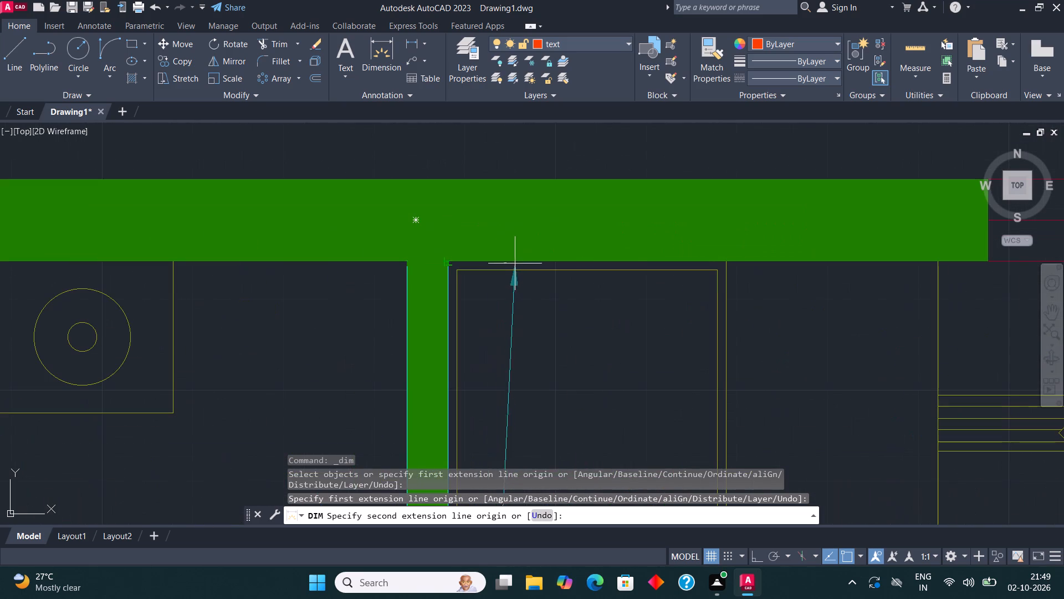
pyautogui.click(448, 262)
pyautogui.scroll(-3, 446, 265)
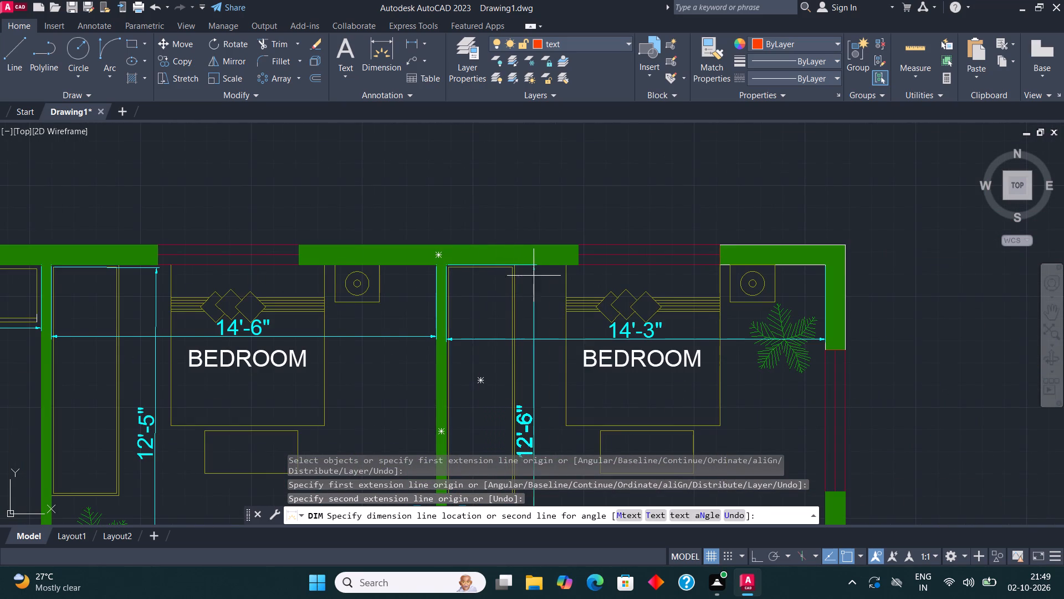
pyautogui.click(545, 279)
# Dimension the lower-left bedroom's inside width between its side walls, placing the dimension line above the BEDROOM label.
pyautogui.scroll(-4, 544, 207)
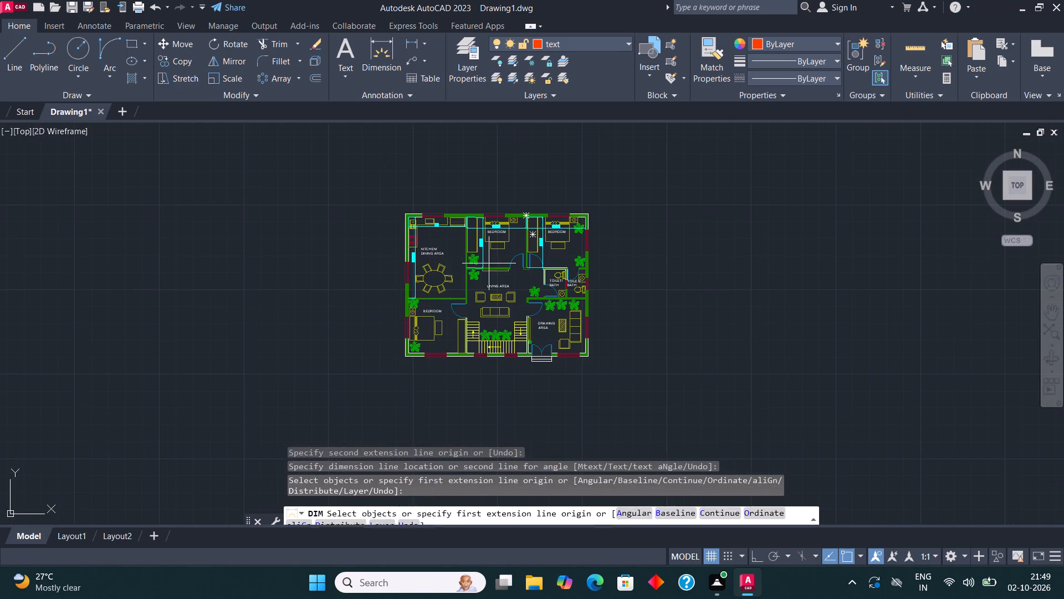
pyautogui.scroll(3, 407, 336)
pyautogui.moveTo(490, 287); pyautogui.dragTo(460, 332, button='middle')
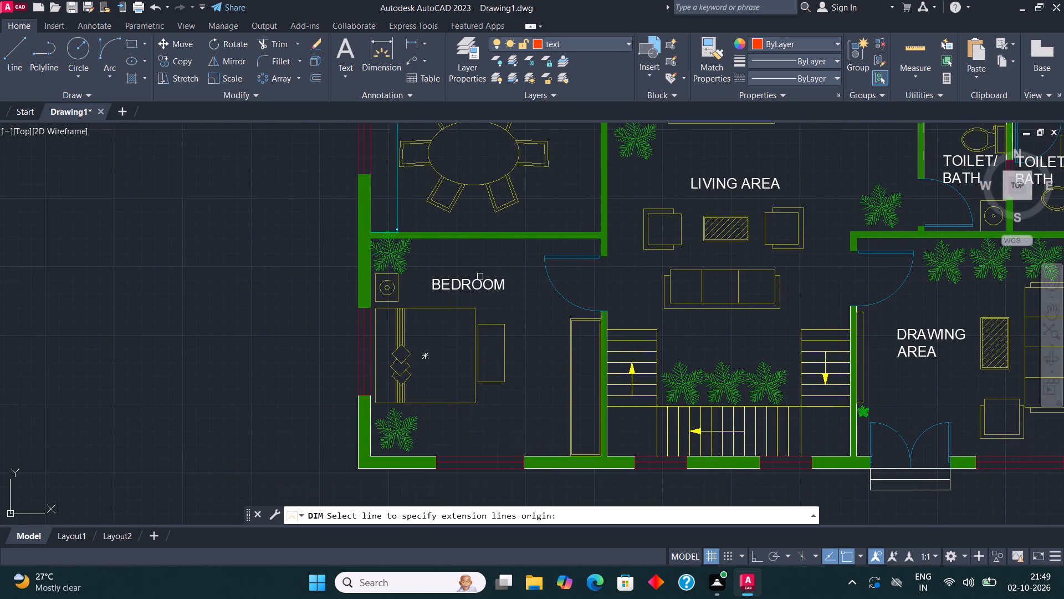
pyautogui.scroll(1, 483, 266)
pyautogui.click(381, 48)
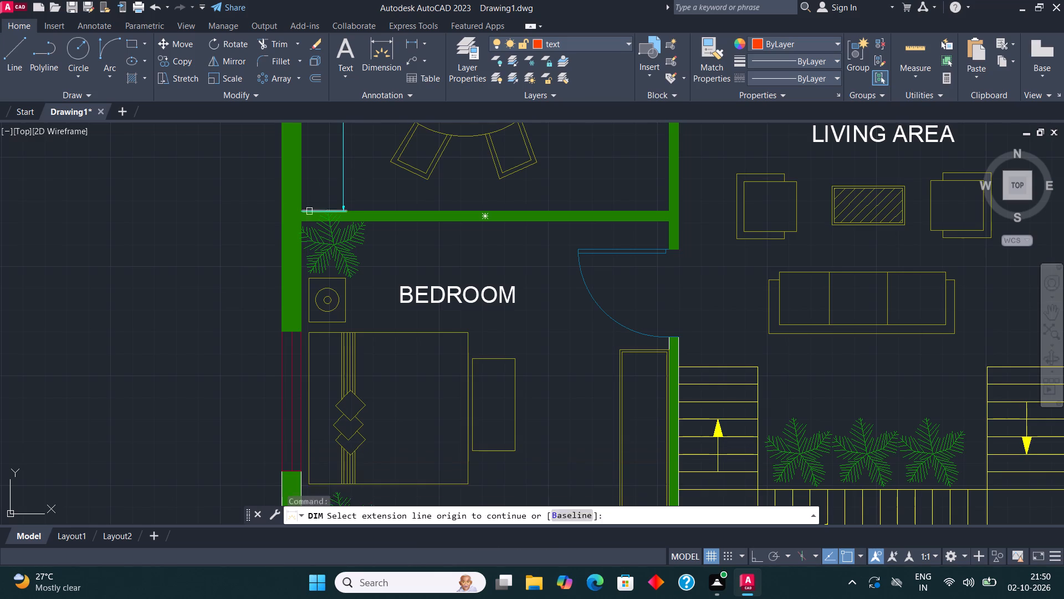
pyautogui.click(306, 220)
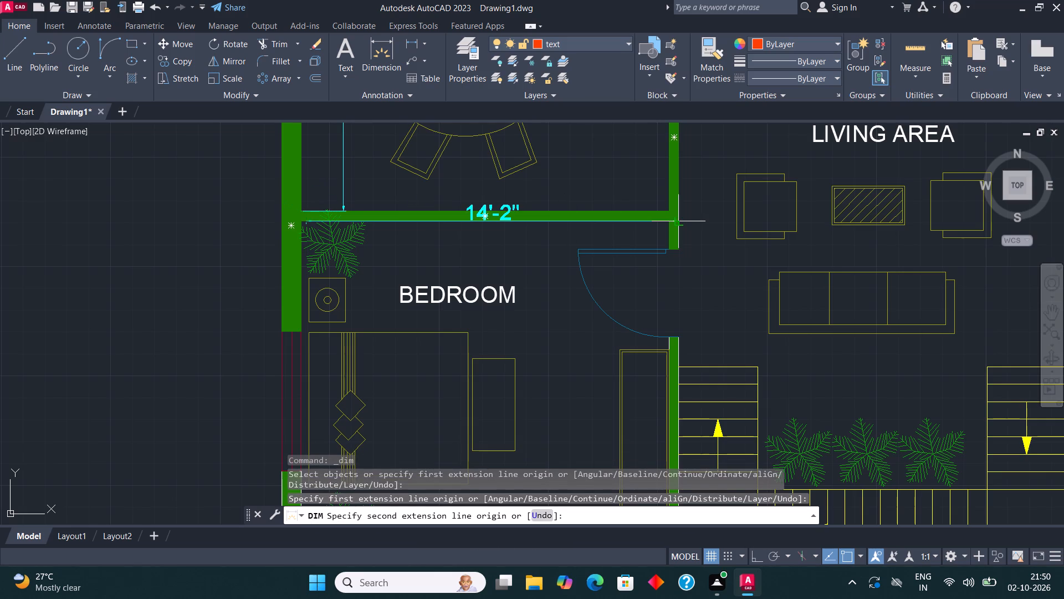
pyautogui.click(670, 222)
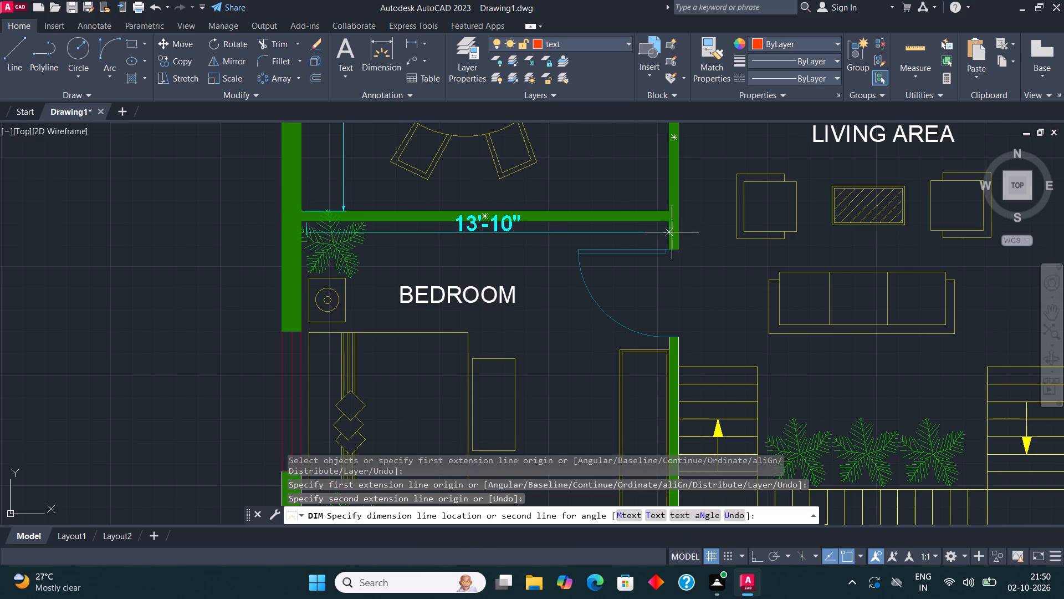
pyautogui.click(673, 242)
# Dimension the lower-left bedroom's inside depth from top wall to bottom wall, placing the dimension line across the bed.
pyautogui.click(378, 50)
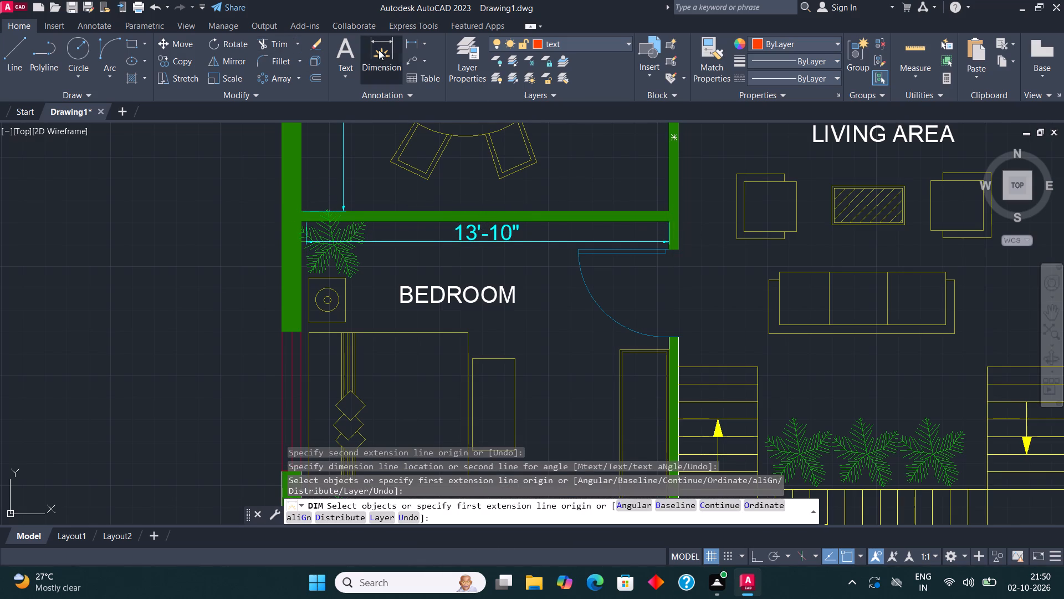
pyautogui.scroll(-1, 408, 91)
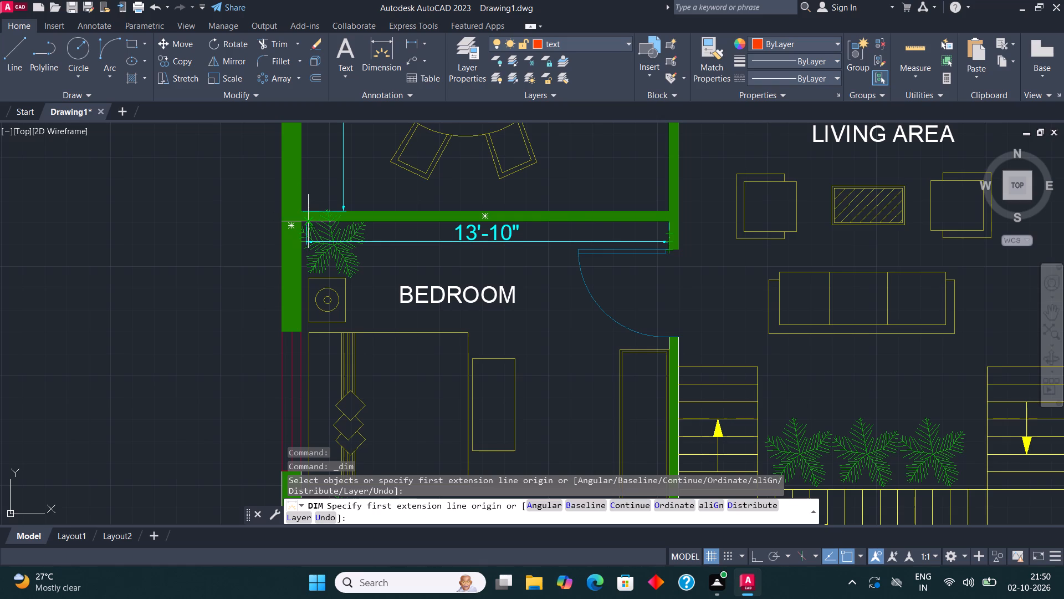
pyautogui.scroll(4, 293, 226)
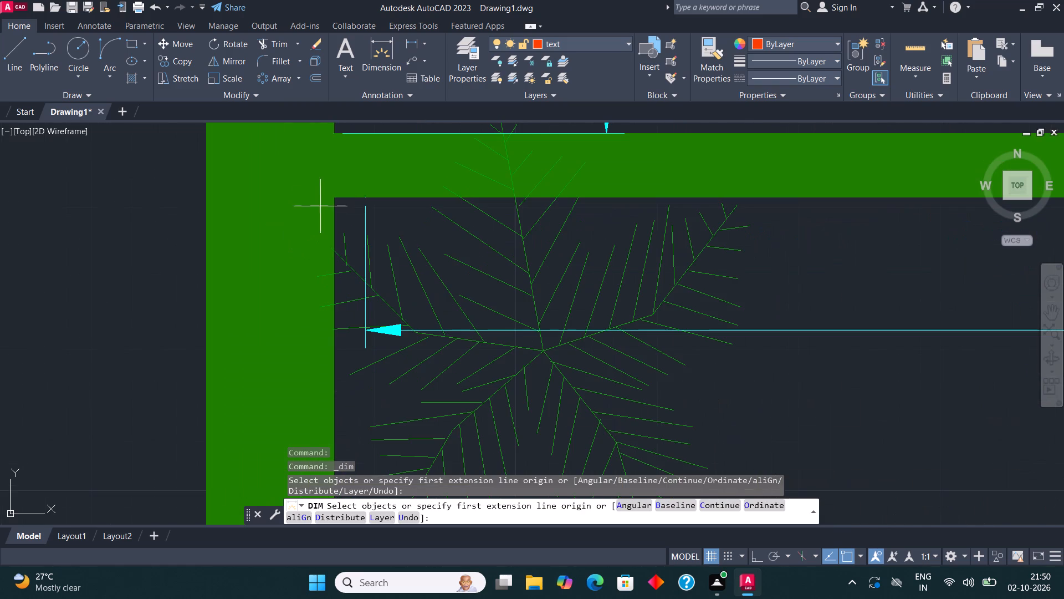
pyautogui.click(335, 199)
pyautogui.scroll(-7, 396, 183)
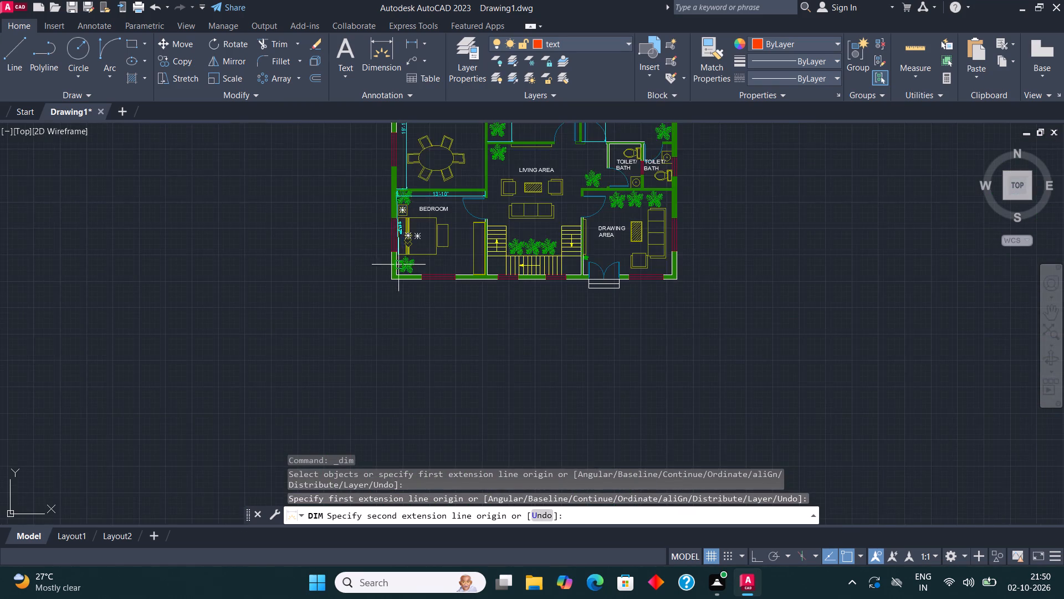
pyautogui.scroll(5, 396, 269)
pyautogui.click(367, 336)
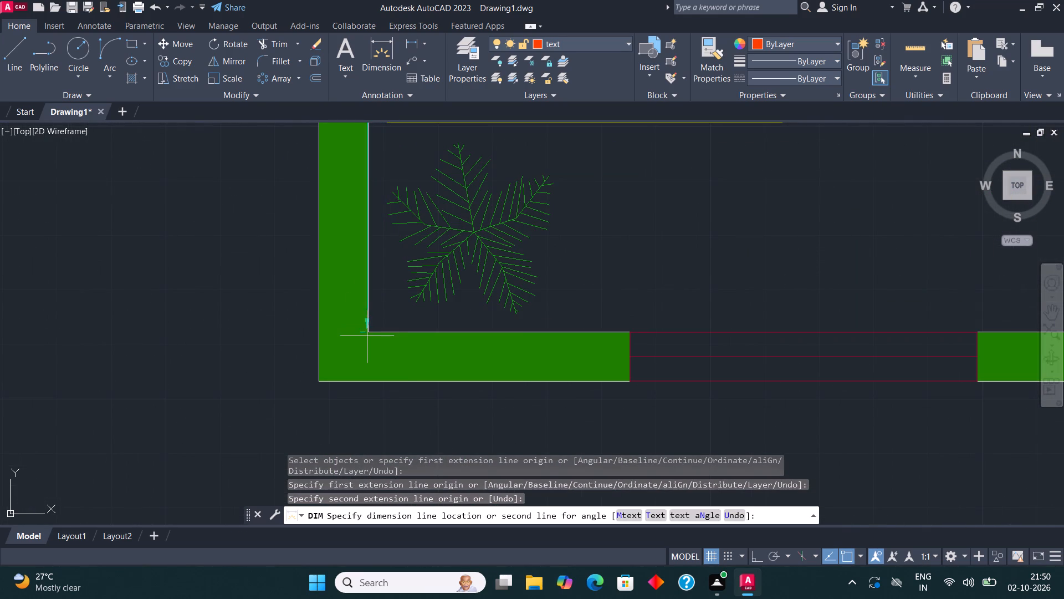
pyautogui.scroll(-3, 366, 336)
pyautogui.click(434, 314)
# Dimension the staircase area's inside width between its side walls, placing the dimension line just above the bottom wall.
pyautogui.scroll(-2, 375, 322)
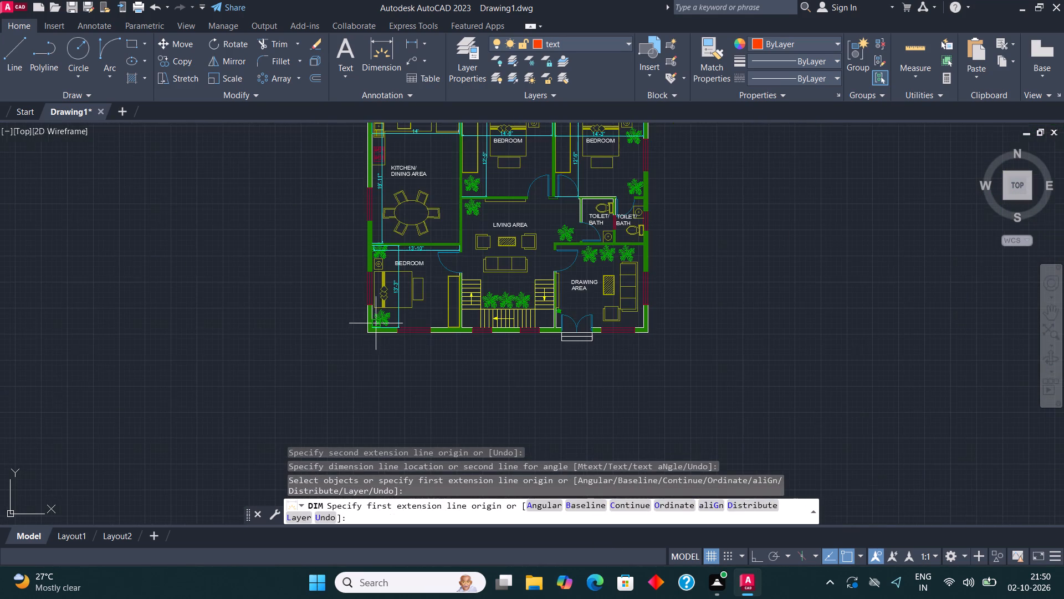
pyautogui.moveTo(602, 229); pyautogui.dragTo(507, 237, button='middle')
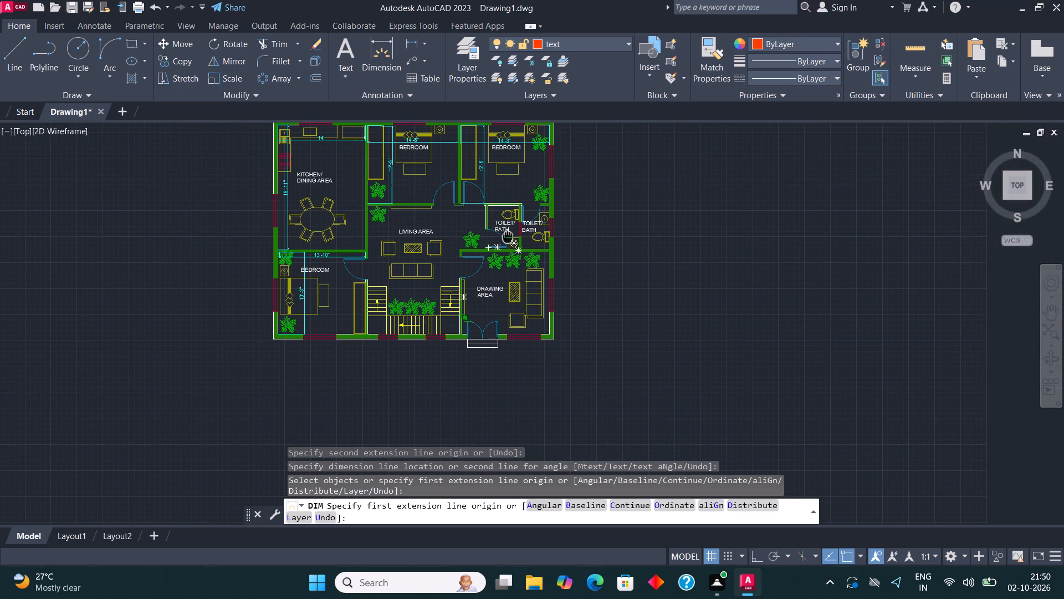
pyautogui.moveTo(507, 237); pyautogui.dragTo(507, 237, button='middle')
pyautogui.scroll(2, 429, 353)
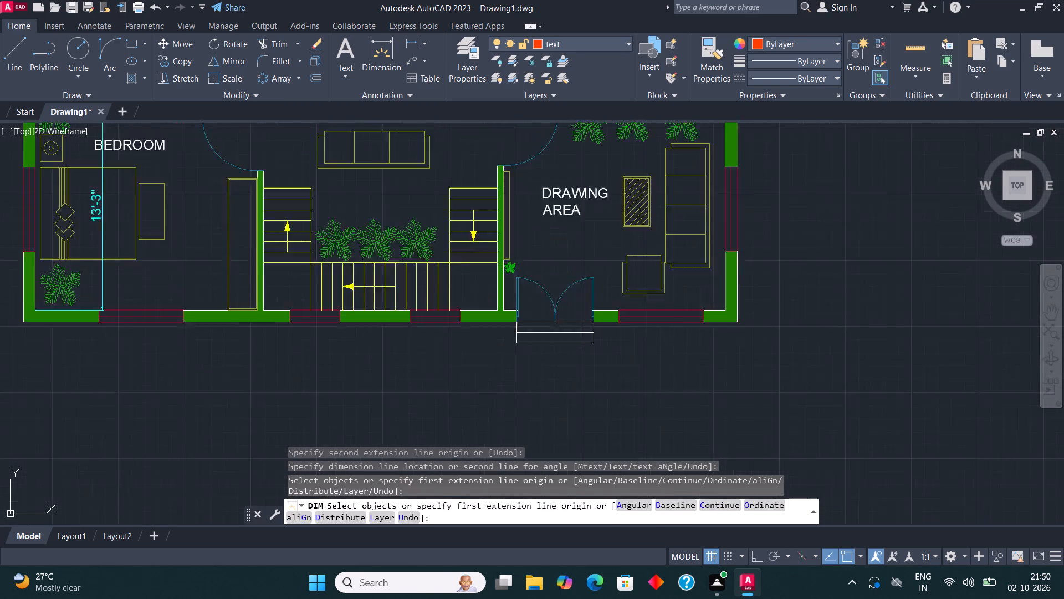
pyautogui.scroll(1, 429, 353)
pyautogui.click(372, 51)
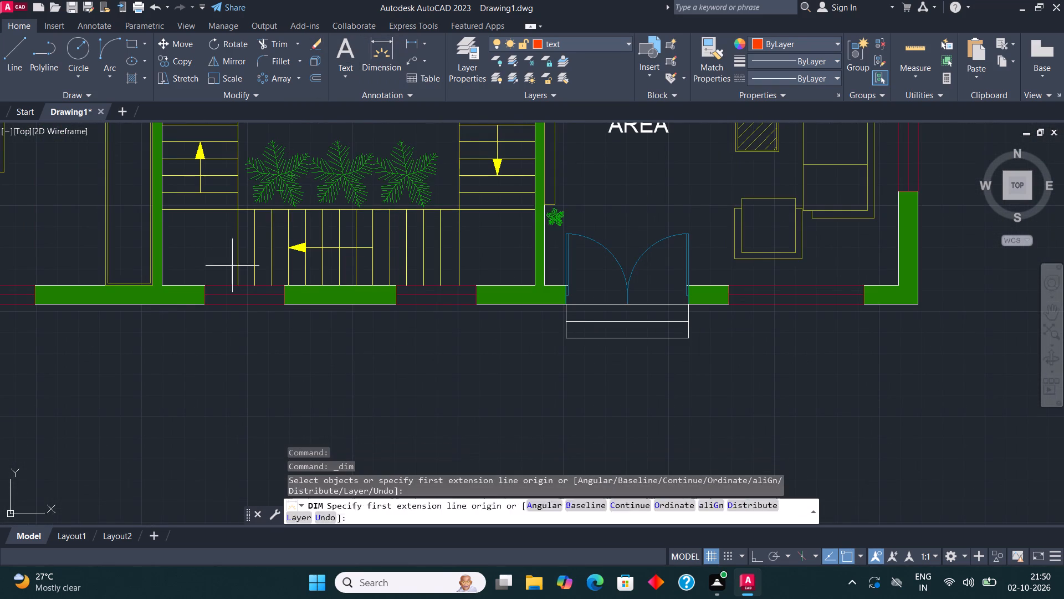
pyautogui.click(161, 285)
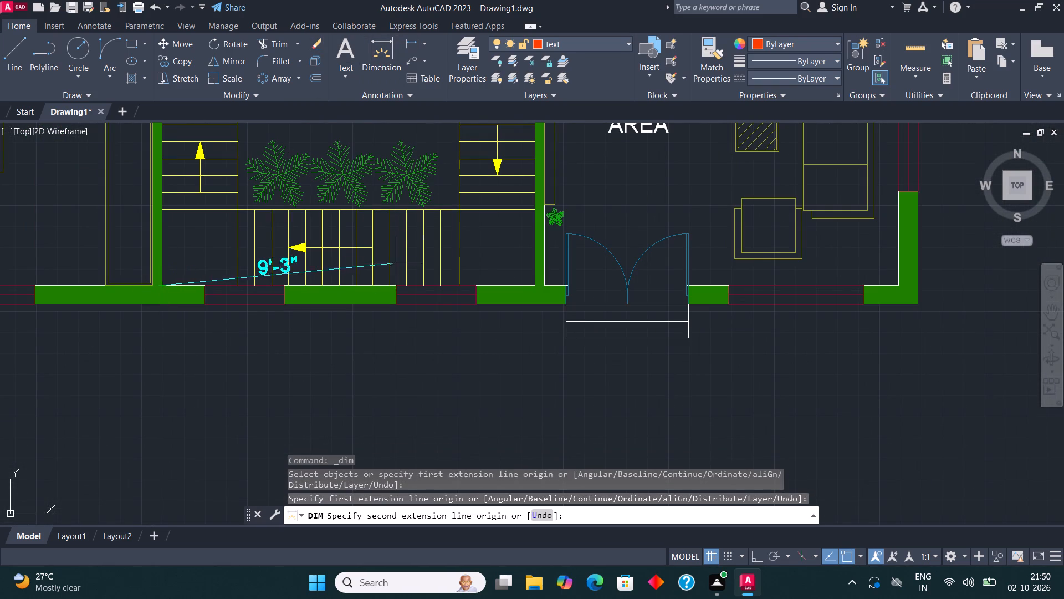
pyautogui.click(534, 286)
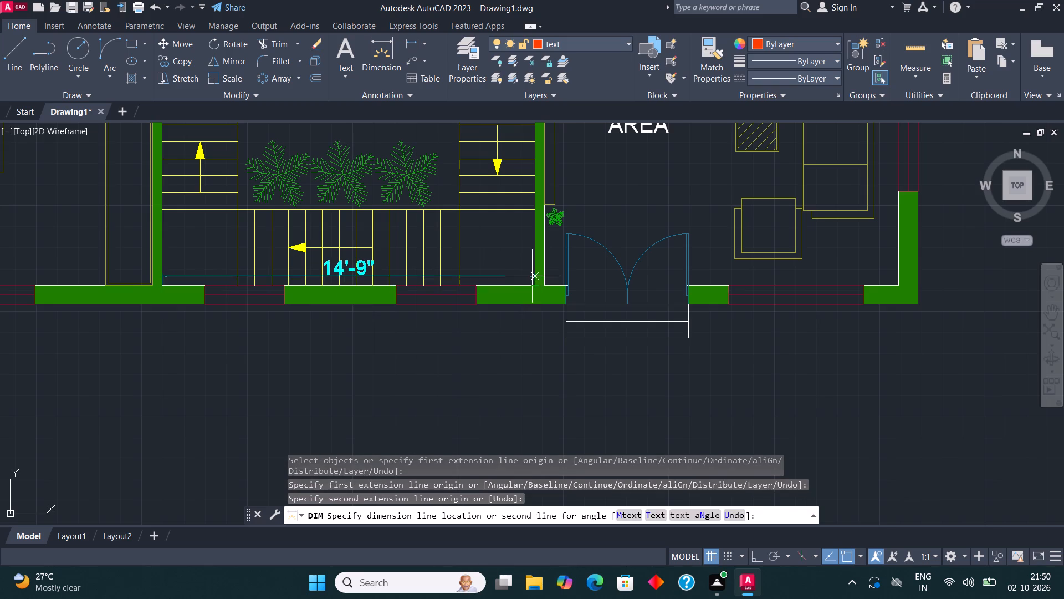
pyautogui.click(532, 273)
# Dimension the living area's depth from the bottom wall to the wall below the upper-middle bedroom, placing the line beside the left wall.
pyautogui.scroll(-2, 528, 320)
pyautogui.moveTo(456, 286); pyautogui.dragTo(470, 297, button='middle')
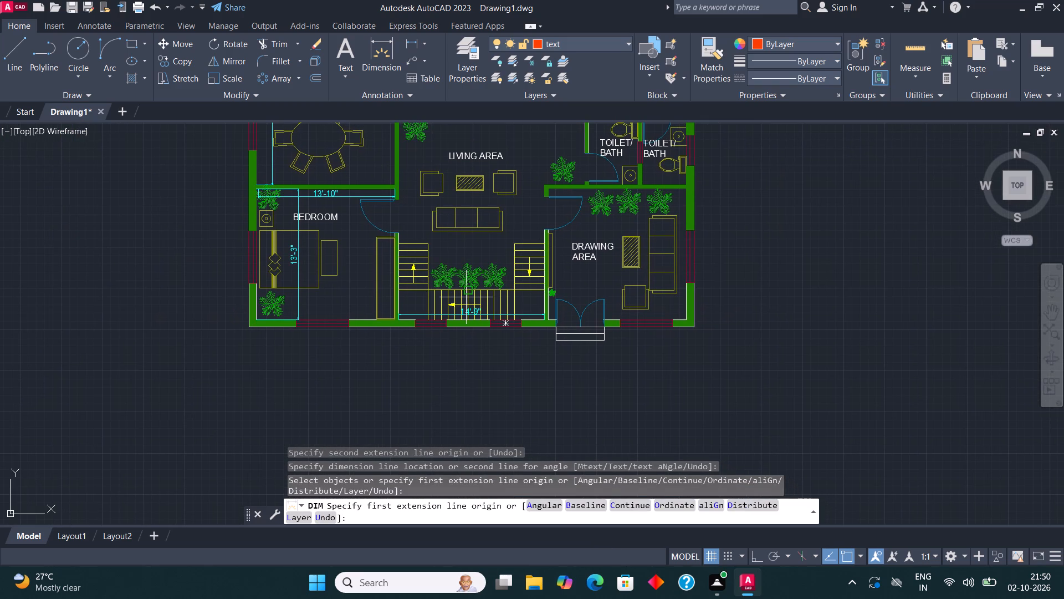
pyautogui.moveTo(437, 264); pyautogui.dragTo(413, 298, button='middle')
pyautogui.click(382, 53)
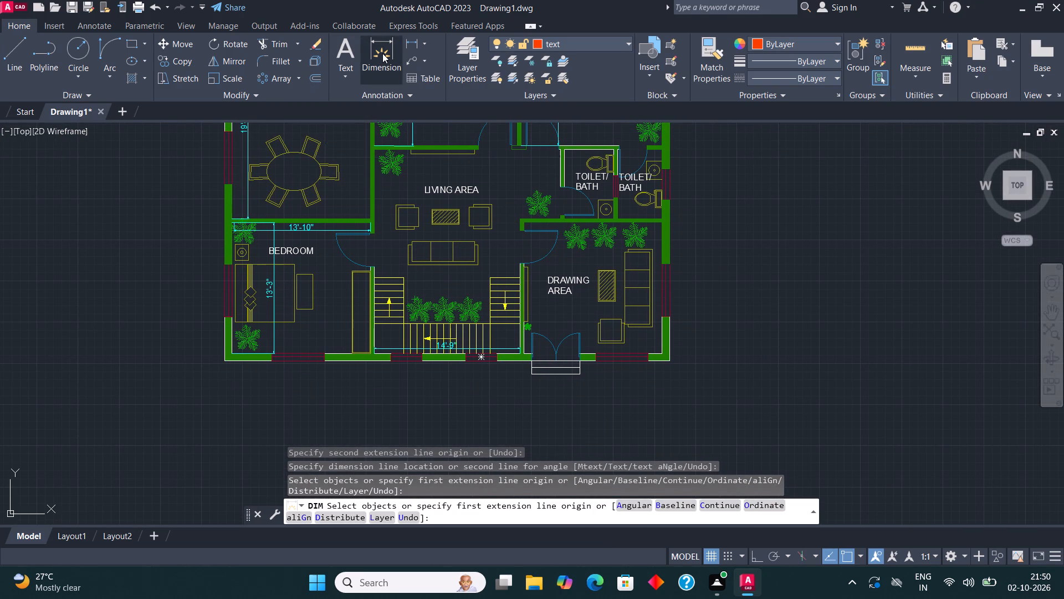
pyautogui.scroll(3, 381, 352)
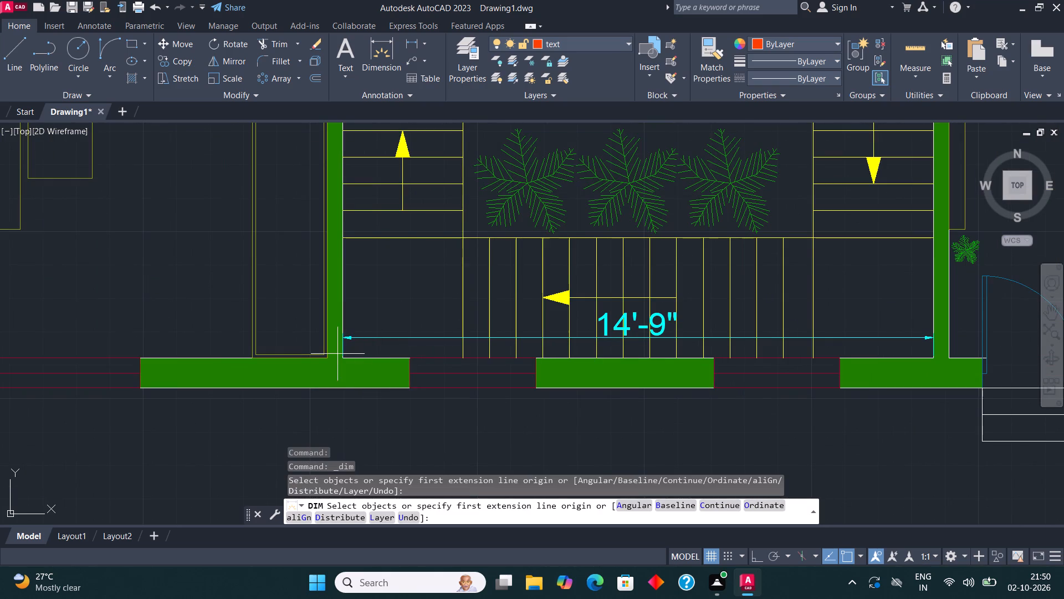
pyautogui.click(340, 357)
pyautogui.scroll(-4, 342, 374)
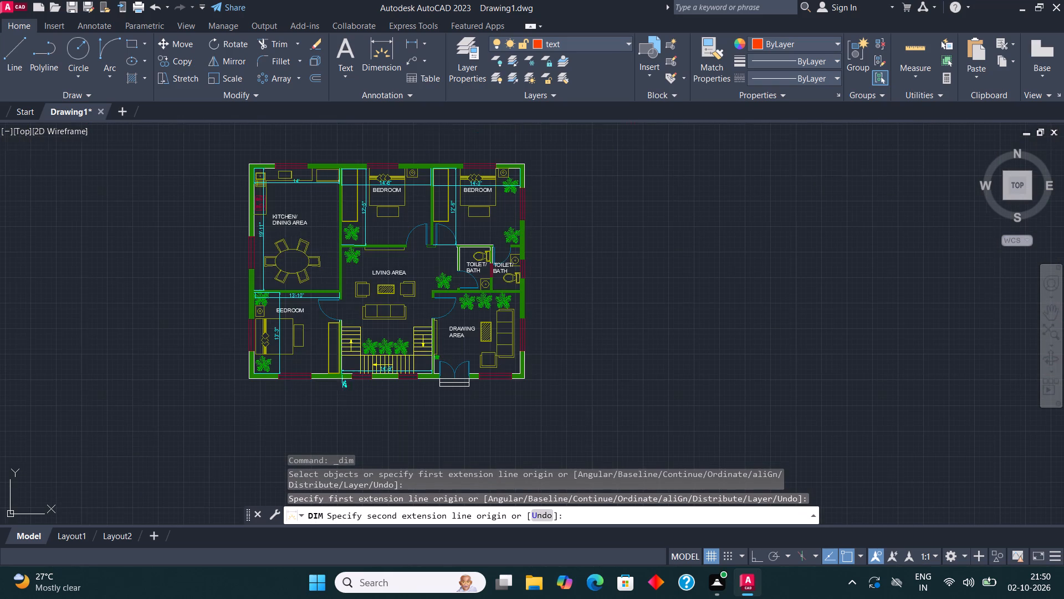
pyautogui.scroll(4, 337, 250)
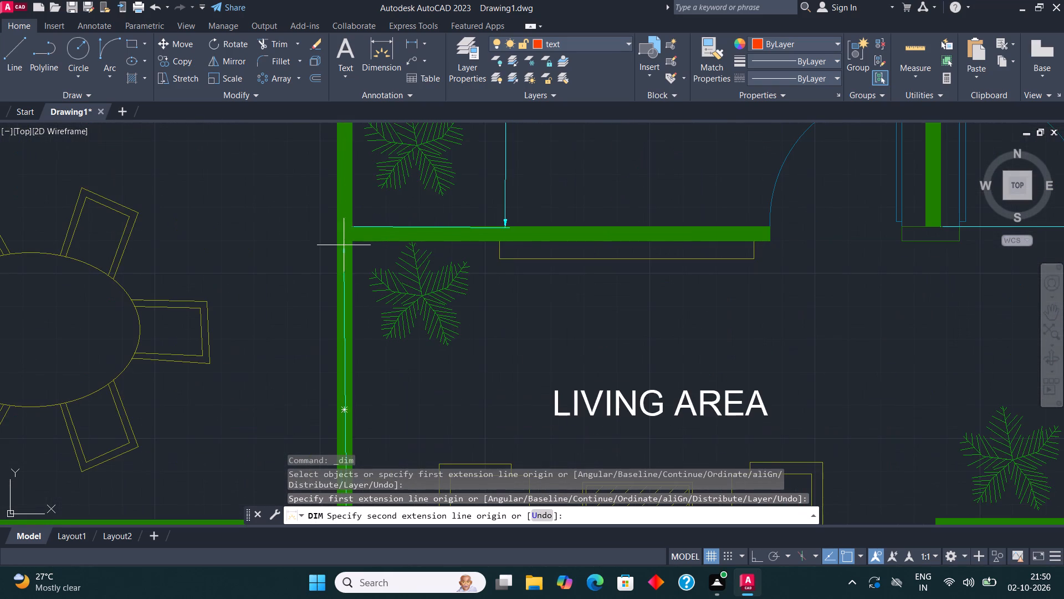
pyautogui.click(356, 243)
pyautogui.scroll(-3, 354, 243)
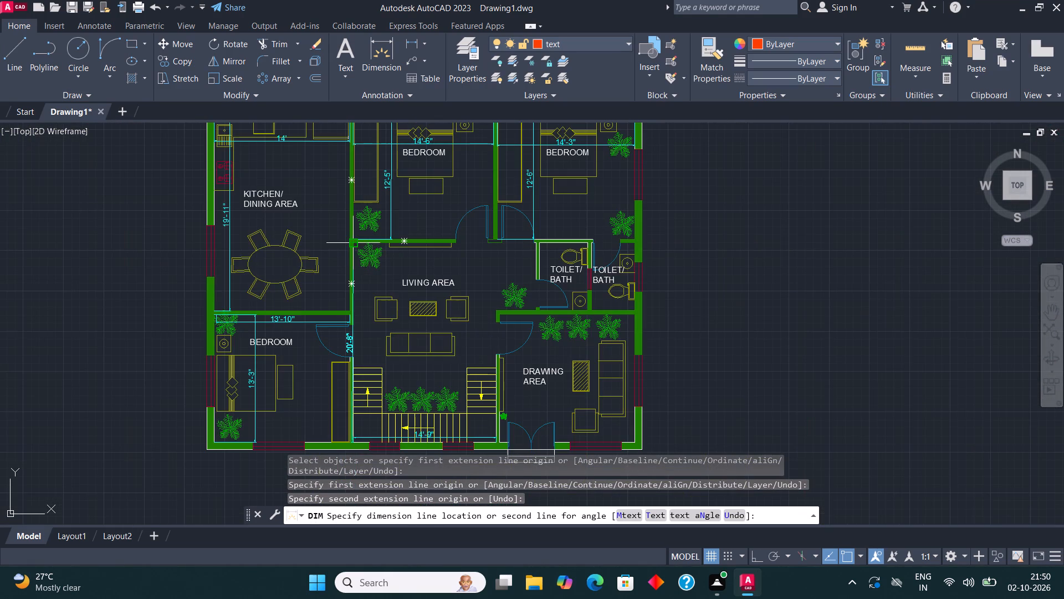
pyautogui.click(363, 243)
# Dimension the drawing area's inside width between its side walls, placing the dimension line just above the entrance double door.
pyautogui.scroll(-2, 406, 207)
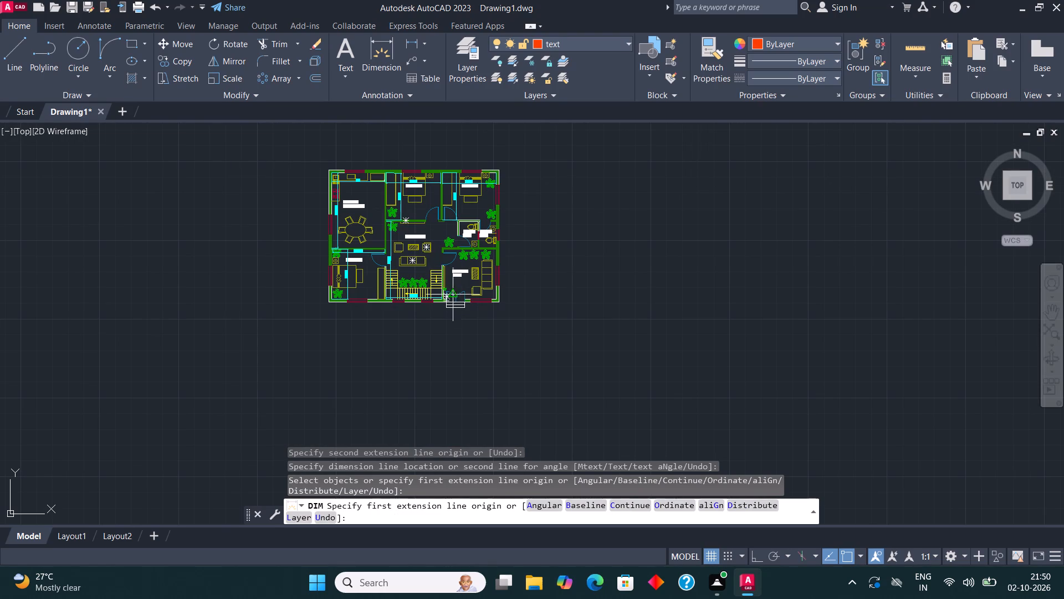
pyautogui.scroll(3, 468, 292)
pyautogui.moveTo(568, 273); pyautogui.dragTo(525, 327, button='middle')
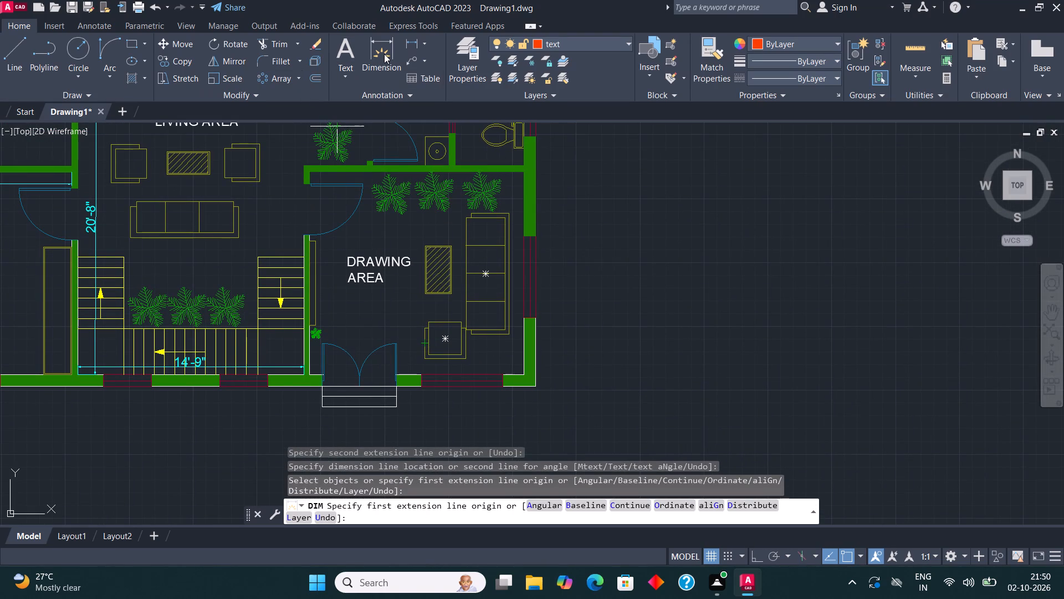
pyautogui.click(383, 53)
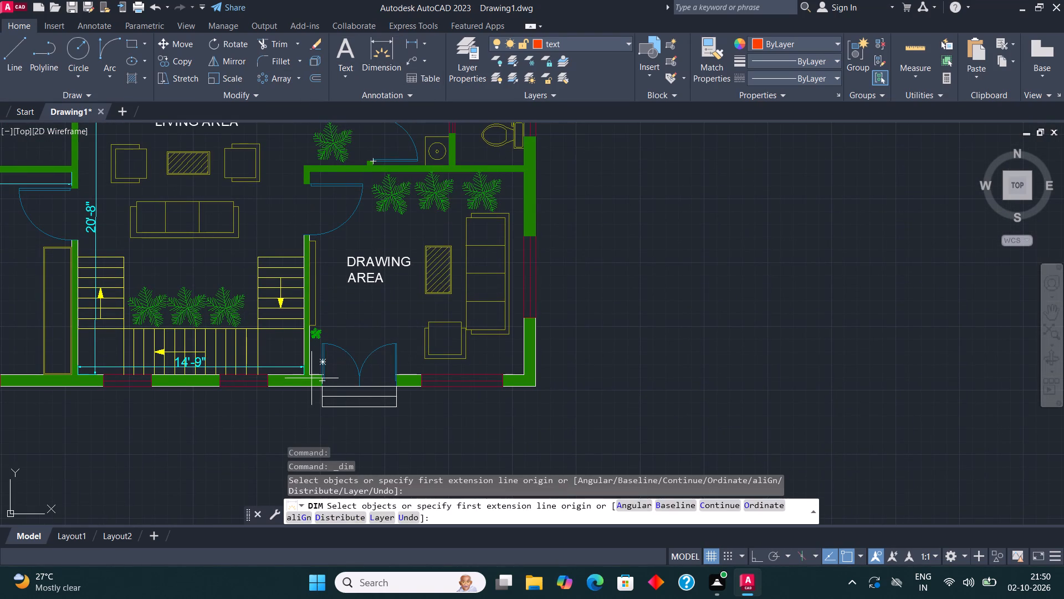
pyautogui.click(310, 372)
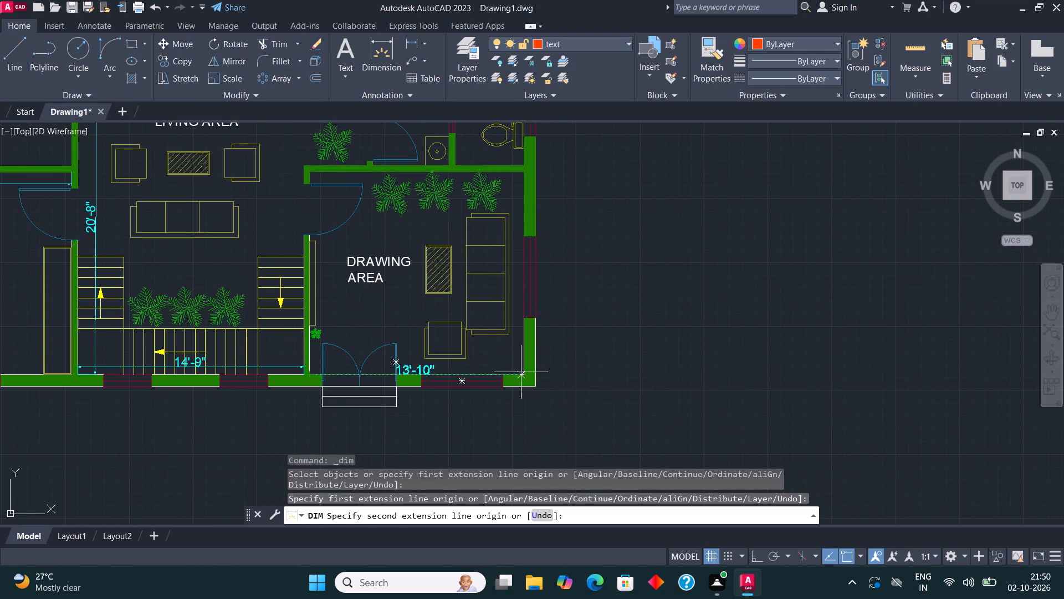
pyautogui.click(522, 375)
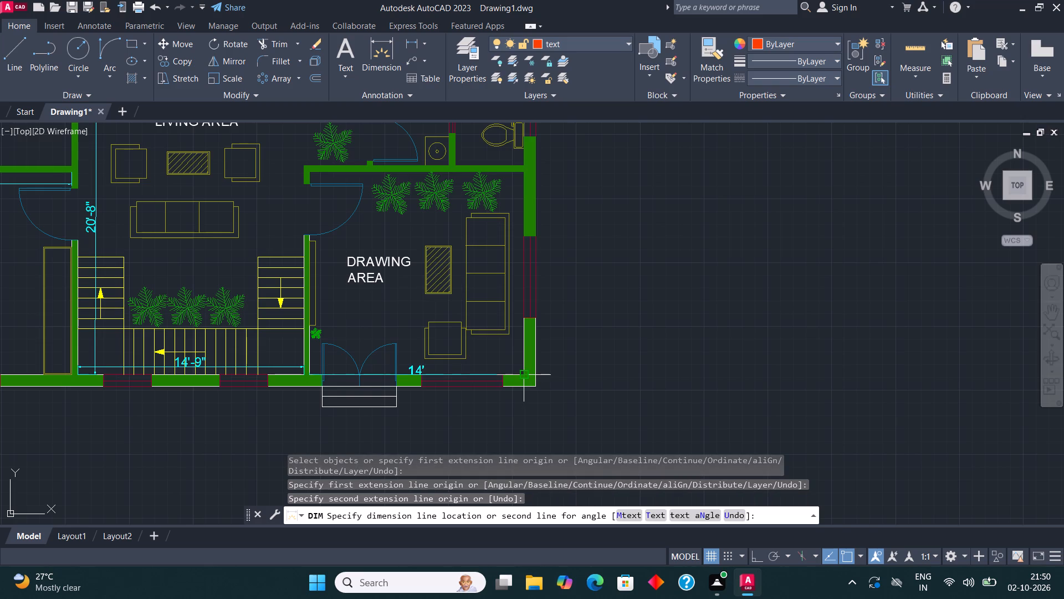
pyautogui.click(517, 330)
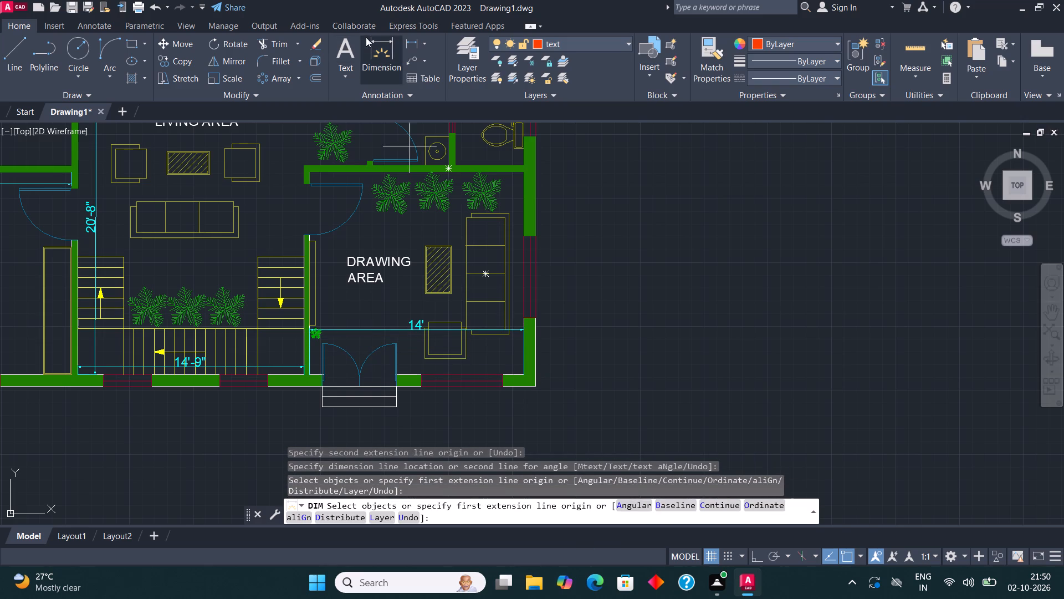
# Dimension the drawing area's inside depth from top wall to bottom wall, placing the dimension line over the sofa near the outer wall.
pyautogui.click(375, 50)
pyautogui.click(525, 175)
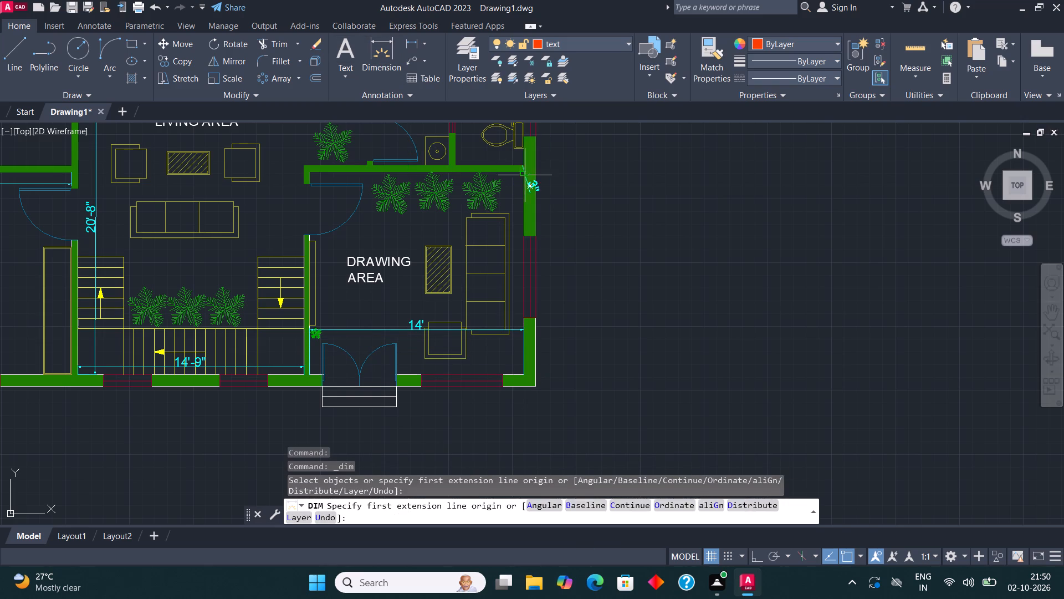
pyautogui.click(523, 374)
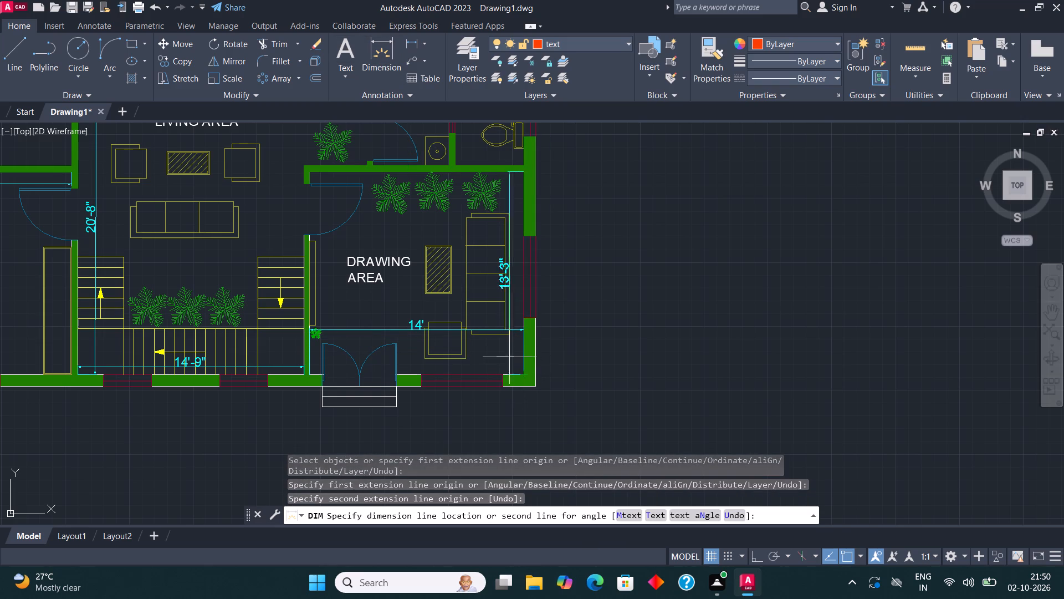
pyautogui.click(500, 349)
# Dimension the left toilet/bath's inside width along its top wall, placing the dimension line above the TOILET/BATH label.
pyautogui.scroll(-1, 505, 367)
pyautogui.moveTo(494, 225); pyautogui.dragTo(502, 260, button='middle')
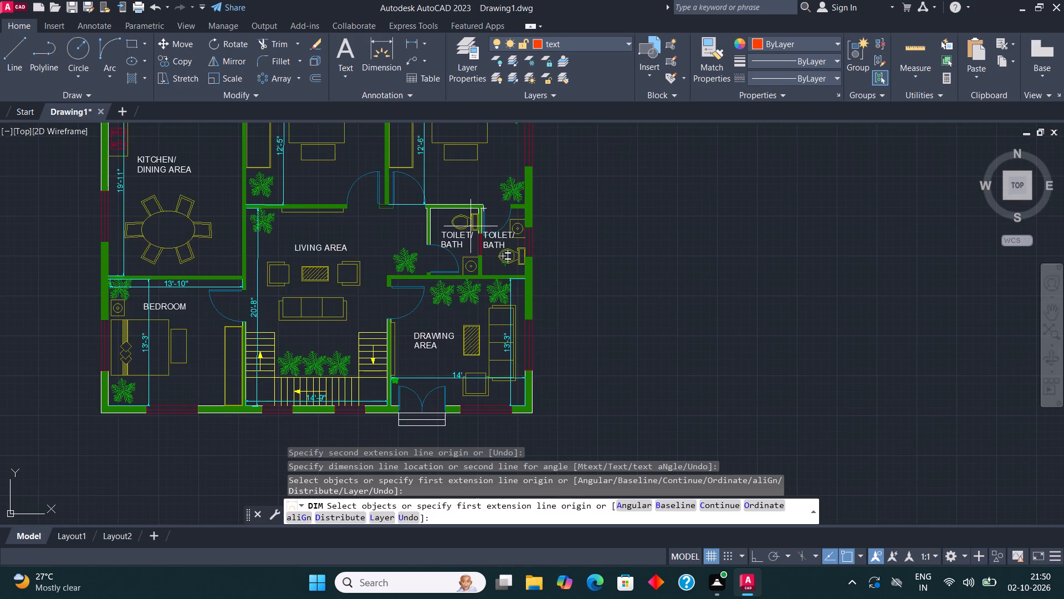
pyautogui.scroll(2, 463, 225)
pyautogui.click(372, 45)
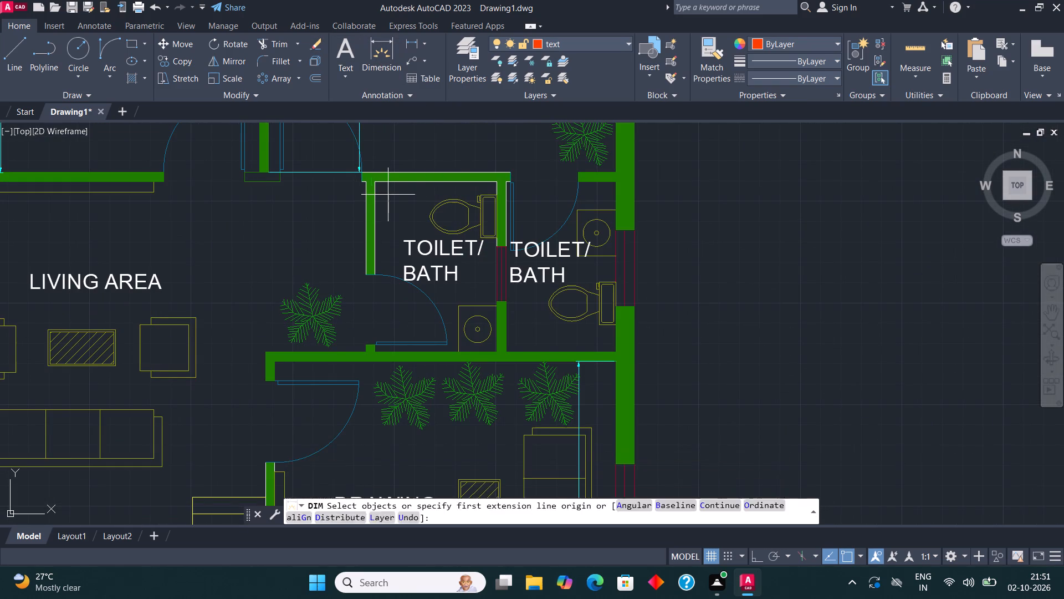
pyautogui.click(410, 182)
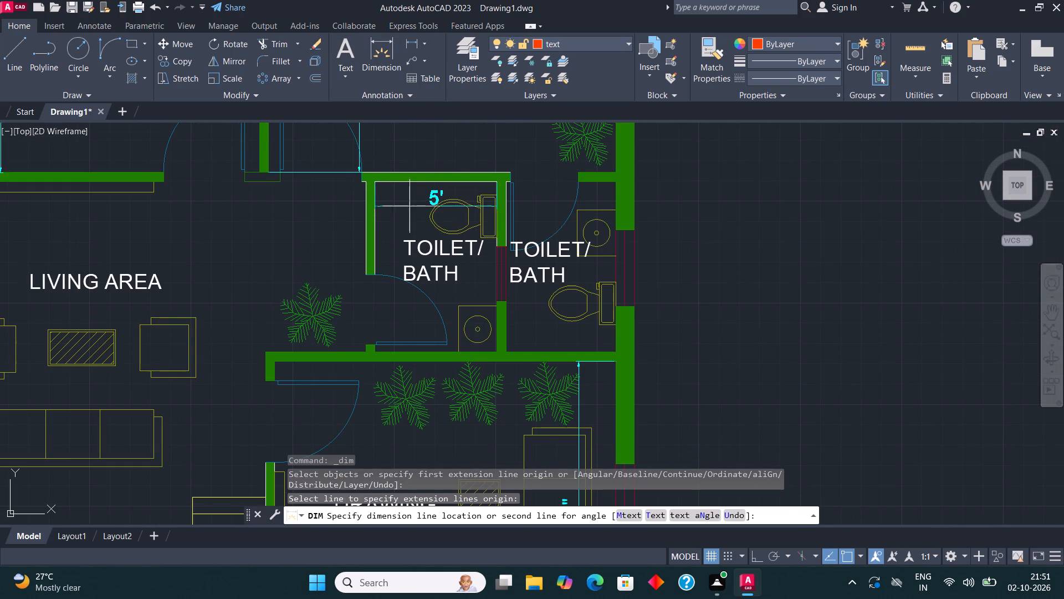
pyautogui.click(410, 210)
# Dimension the left toilet/bath's inside depth along its right wall, placing the dimension line over the washbasin.
pyautogui.click(386, 57)
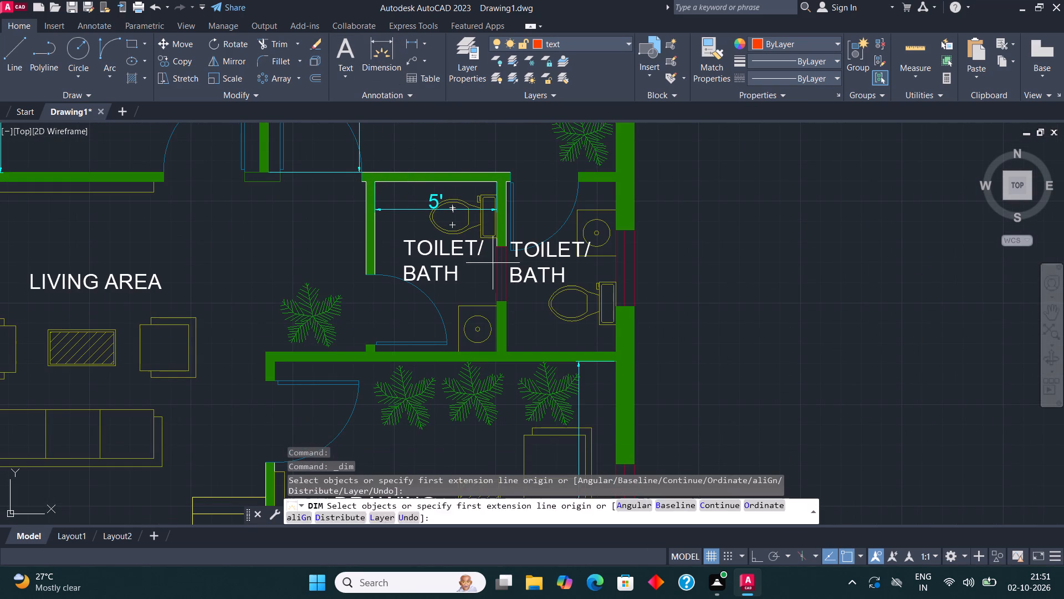
pyautogui.click(494, 184)
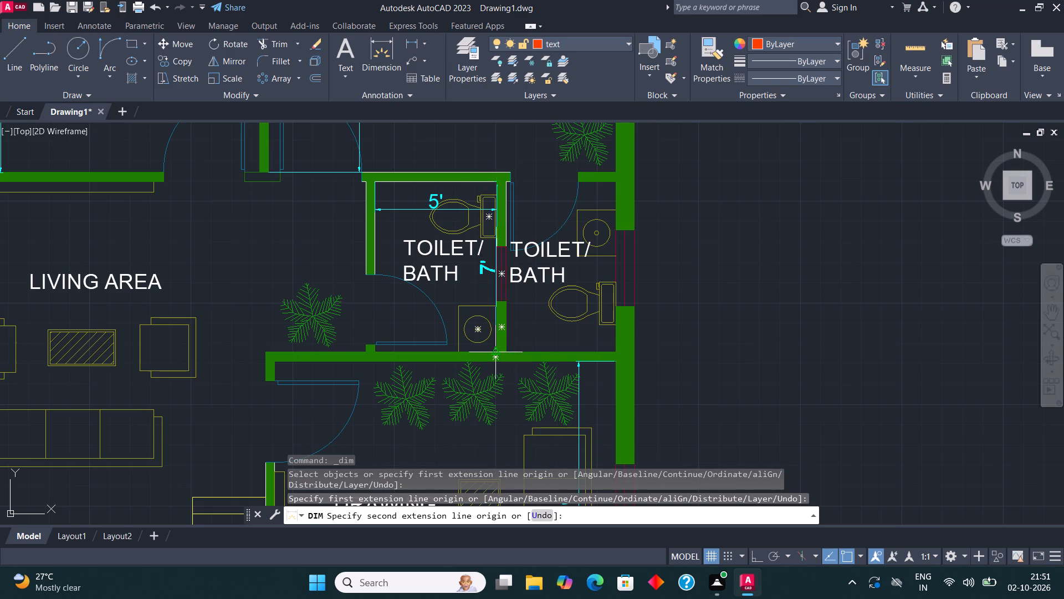
pyautogui.click(494, 350)
pyautogui.click(477, 329)
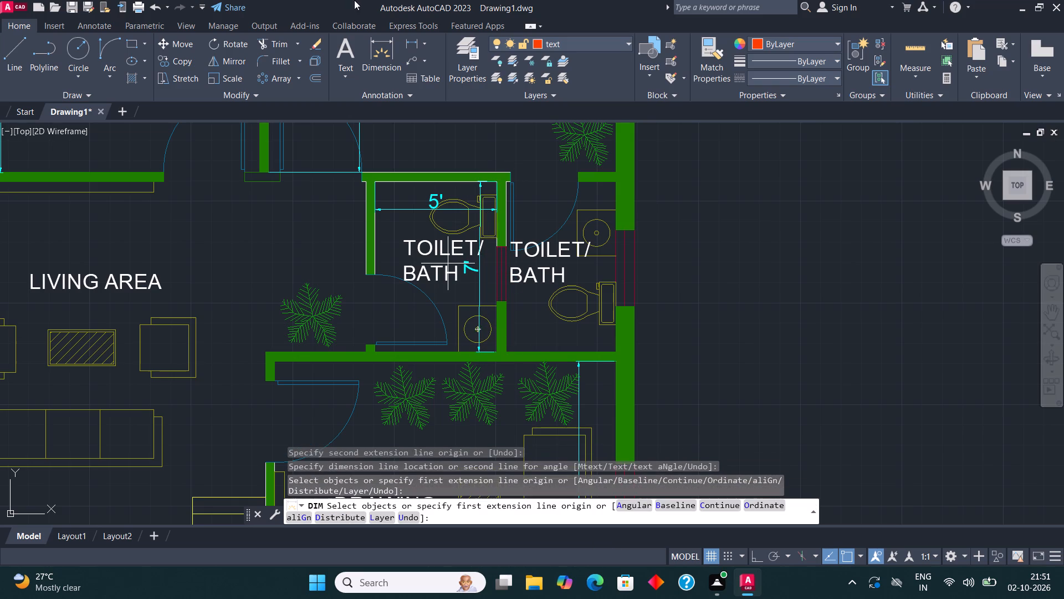
# Dimension the right toilet/bath's inside width along its bottom wall, placing the dimension line just above that wall.
pyautogui.click(375, 52)
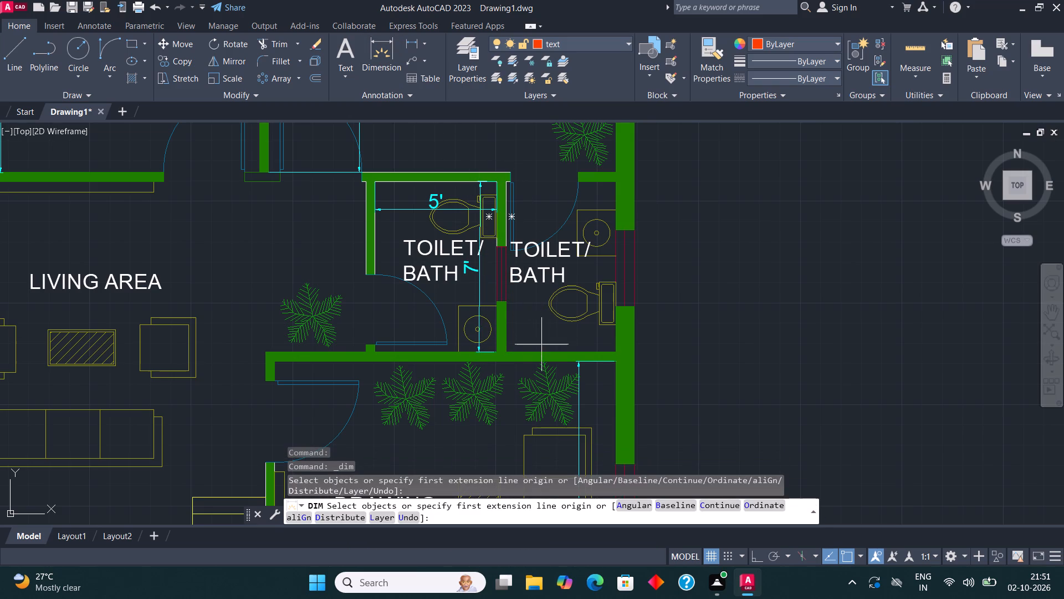
pyautogui.click(510, 353)
pyautogui.click(369, 60)
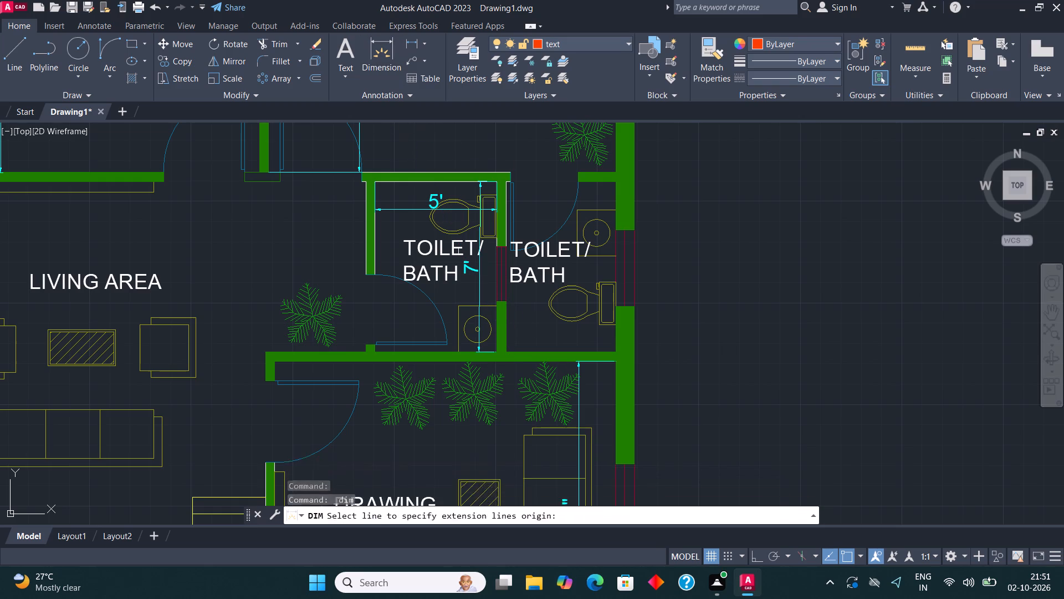
pyautogui.scroll(3, 508, 360)
pyautogui.click(489, 327)
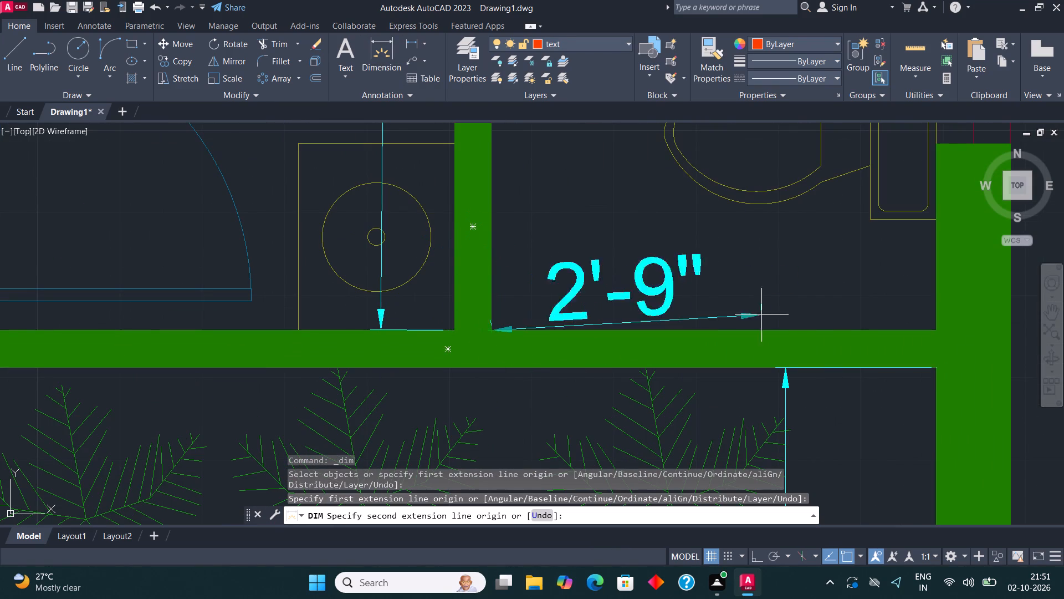
pyautogui.click(935, 329)
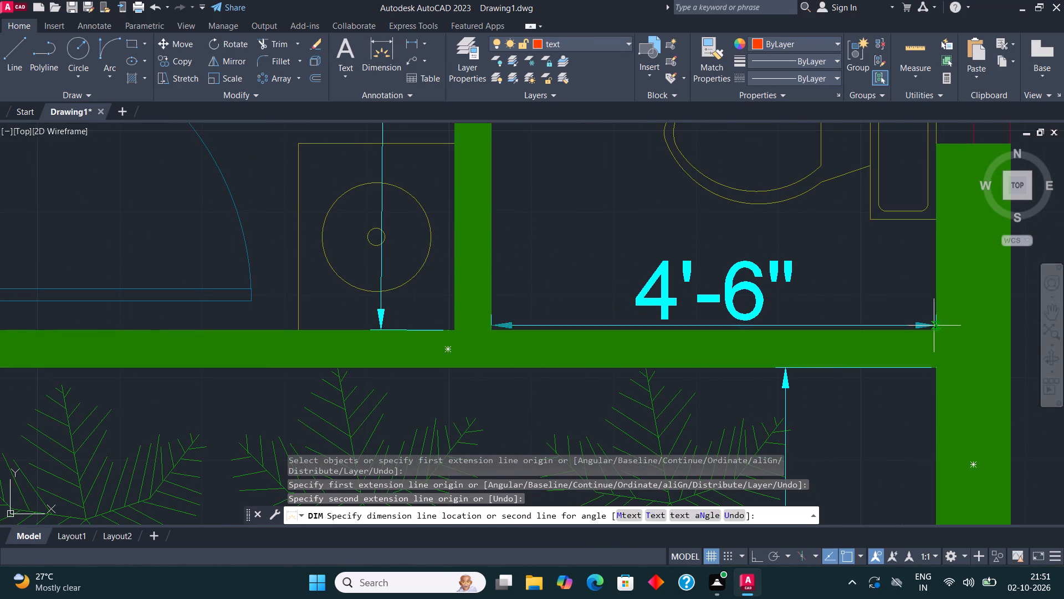
pyautogui.click(924, 298)
# Dimension the right toilet/bath's inside depth along the outer wall, placing the dimension line just inside that wall.
pyautogui.scroll(-2, 218, 324)
pyautogui.moveTo(482, 275); pyautogui.dragTo(485, 351, button='middle')
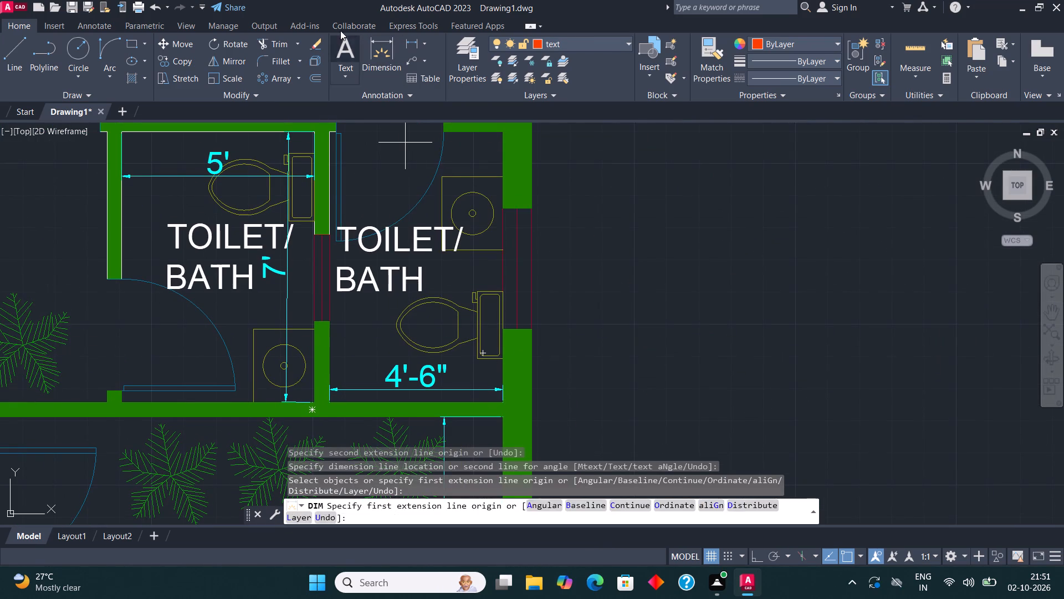
pyautogui.click(372, 50)
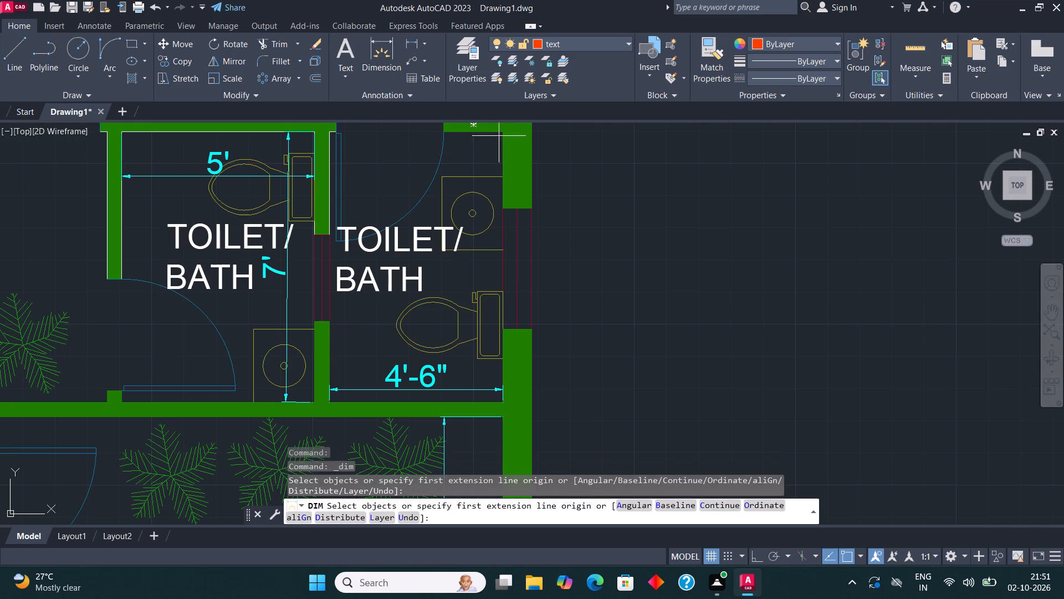
pyautogui.click(504, 130)
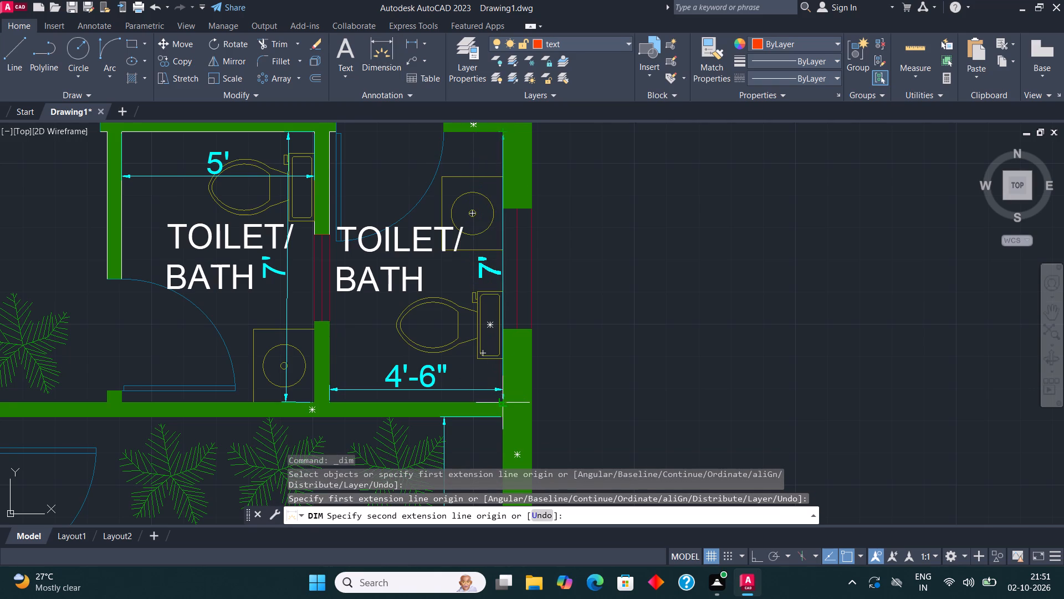
pyautogui.click(501, 401)
pyautogui.click(485, 394)
# Dimension the living area's upper width from its left wall to the left toilet/bath's wall, placing the line above the LIVING AREA label.
pyautogui.scroll(-2, 484, 395)
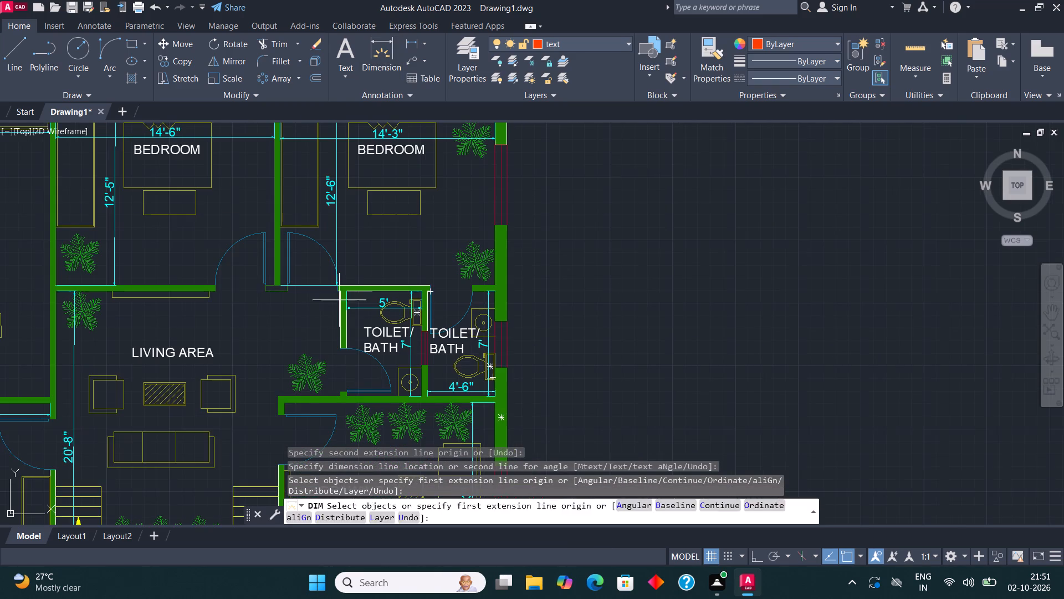
pyautogui.moveTo(336, 296); pyautogui.dragTo(407, 304, button='middle')
pyautogui.scroll(-2, 525, 216)
pyautogui.scroll(2, 429, 280)
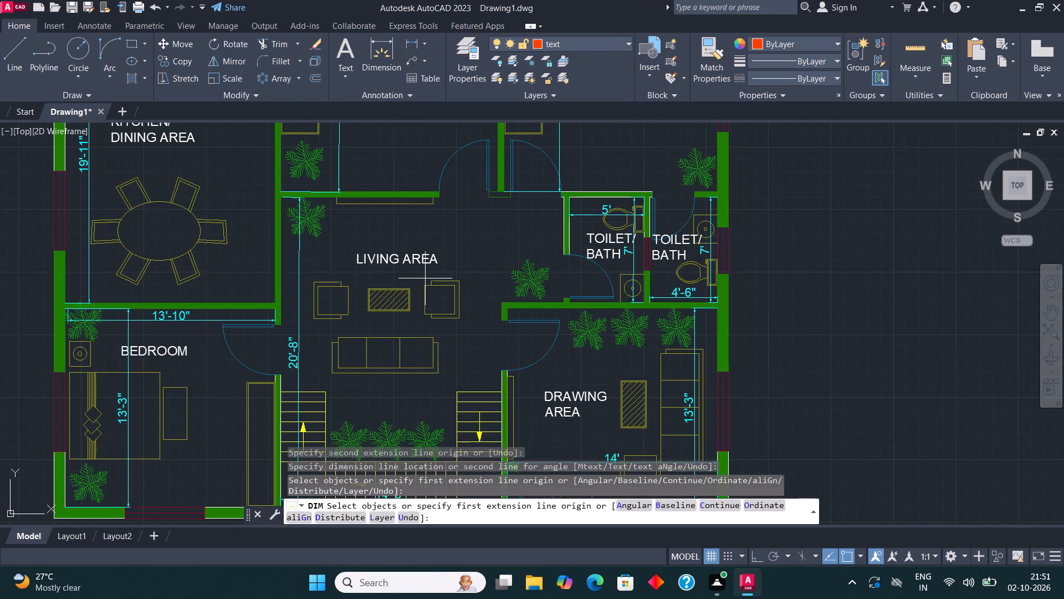
pyautogui.scroll(1, 423, 261)
pyautogui.click(382, 53)
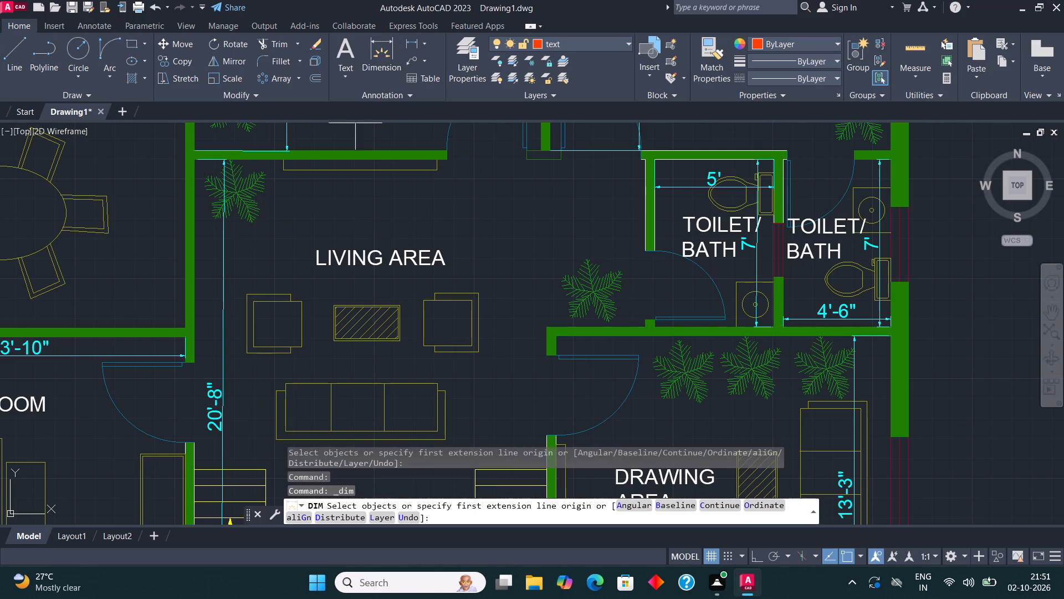
pyautogui.click(192, 159)
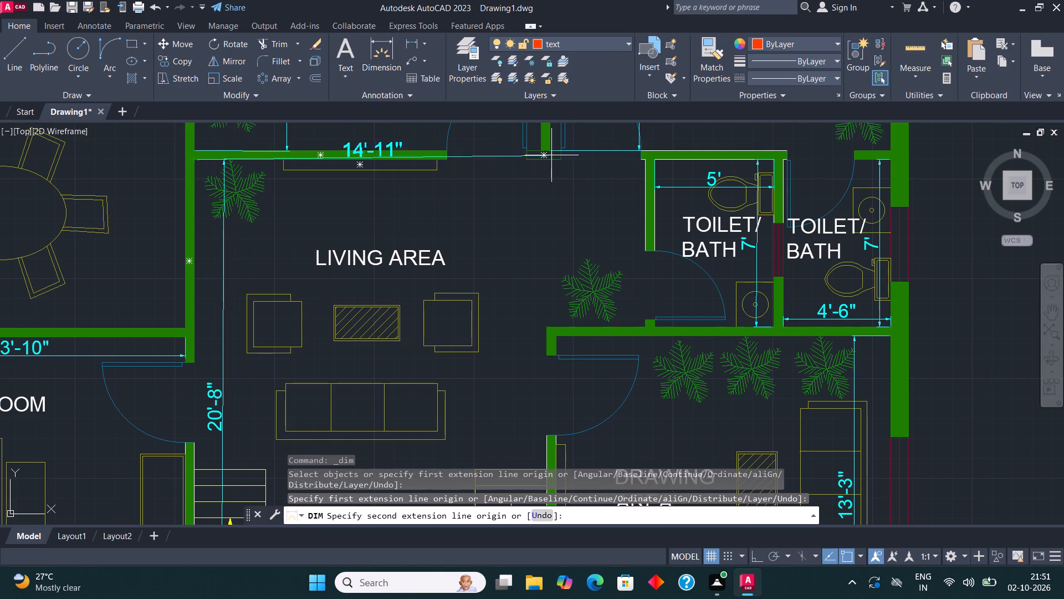
pyautogui.scroll(3, 651, 163)
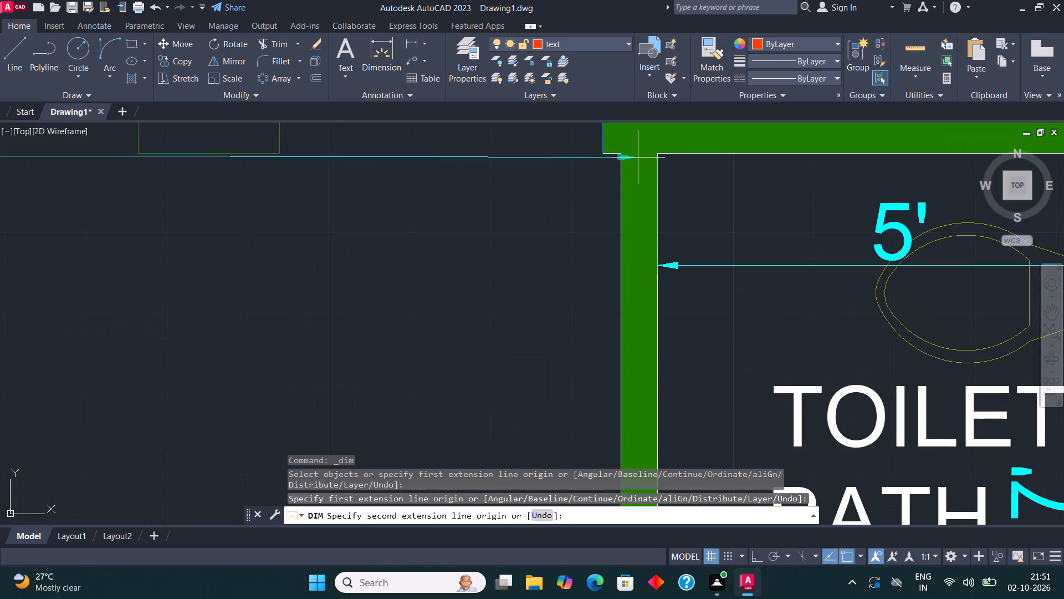
pyautogui.click(622, 155)
pyautogui.scroll(-3, 622, 161)
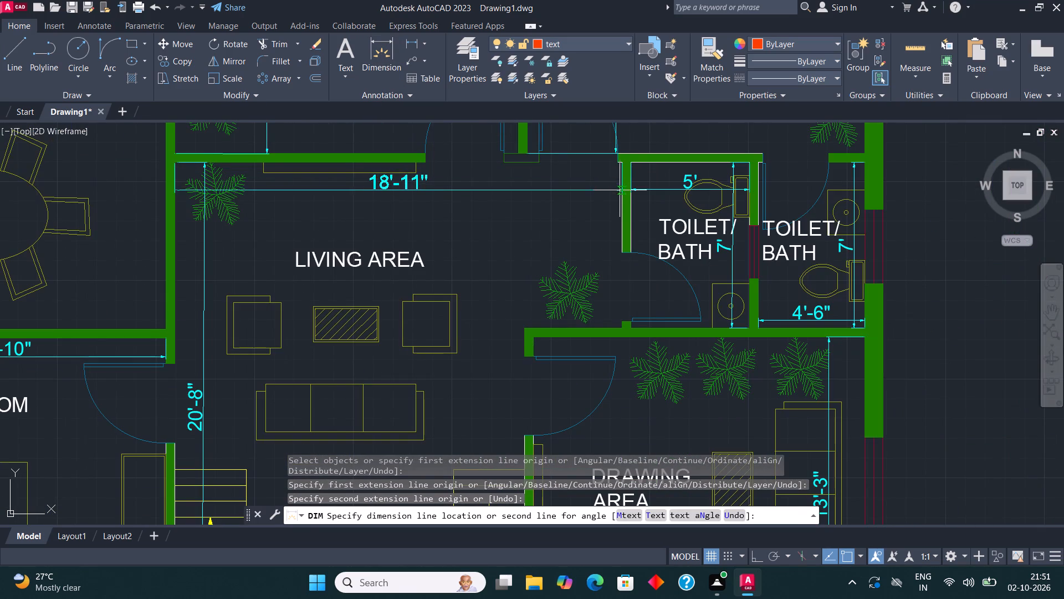
pyautogui.click(621, 209)
# Dimension the building's overall outside width between its top corners, placing the dimension line above the plan.
pyautogui.scroll(-2, 594, 236)
pyautogui.moveTo(487, 238); pyautogui.dragTo(522, 236, button='middle')
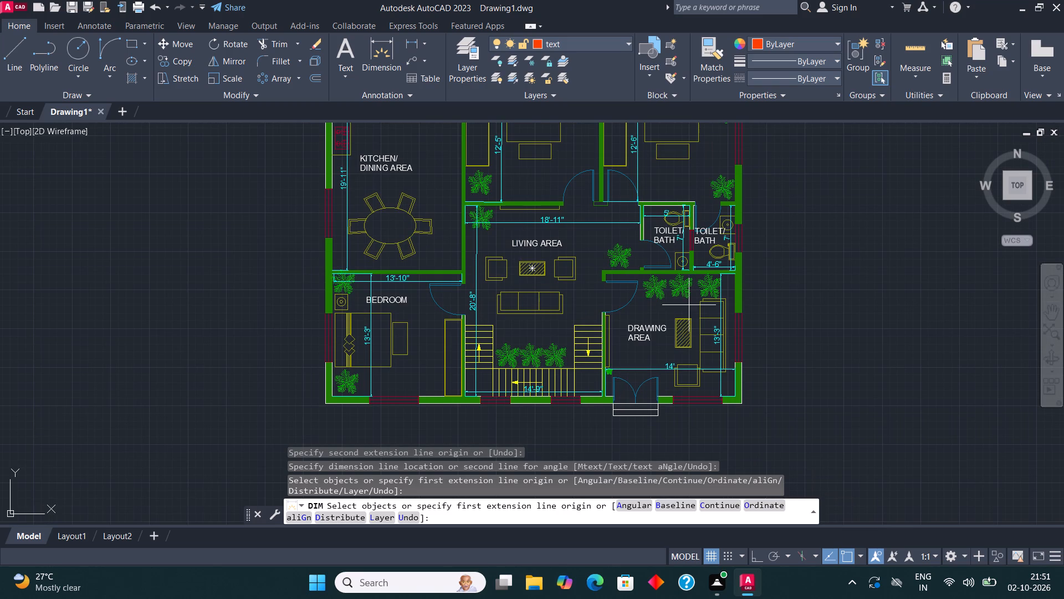
pyautogui.moveTo(691, 302); pyautogui.dragTo(607, 409, button='middle')
pyautogui.moveTo(422, 218); pyautogui.dragTo(428, 301, button='middle')
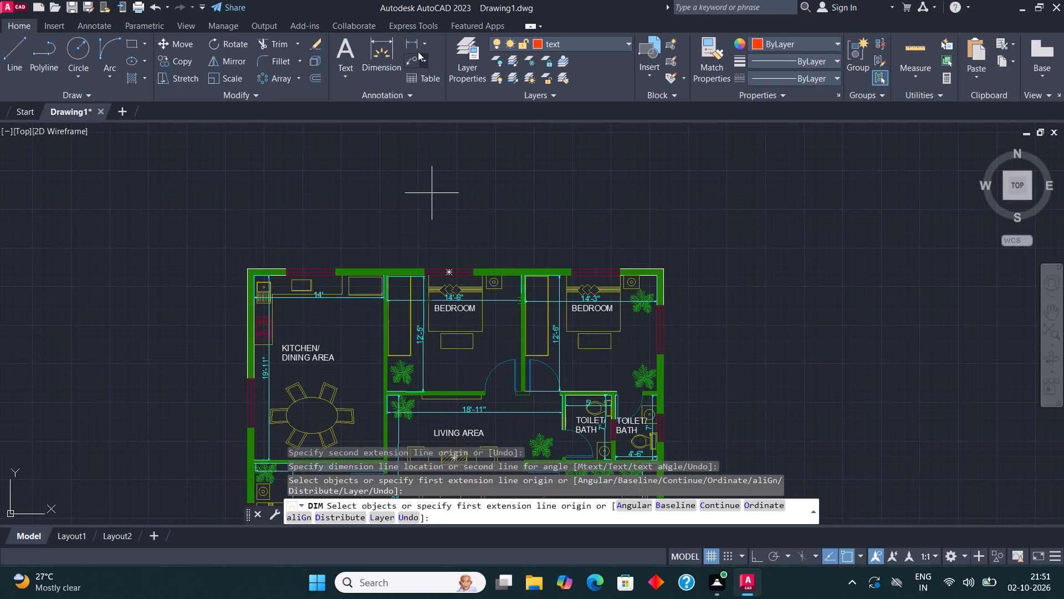
pyautogui.click(381, 49)
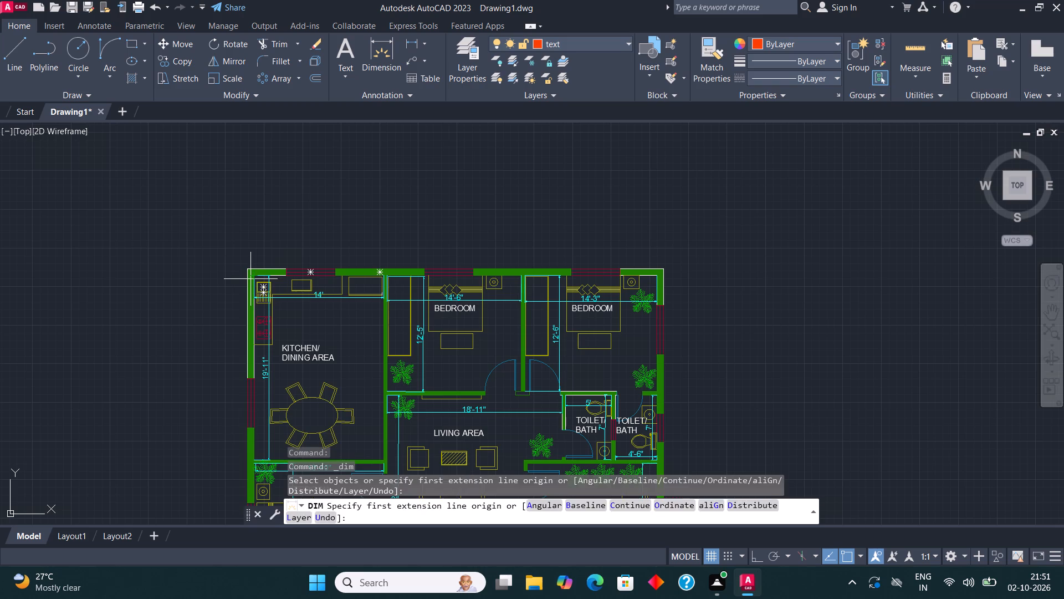
pyautogui.click(247, 265)
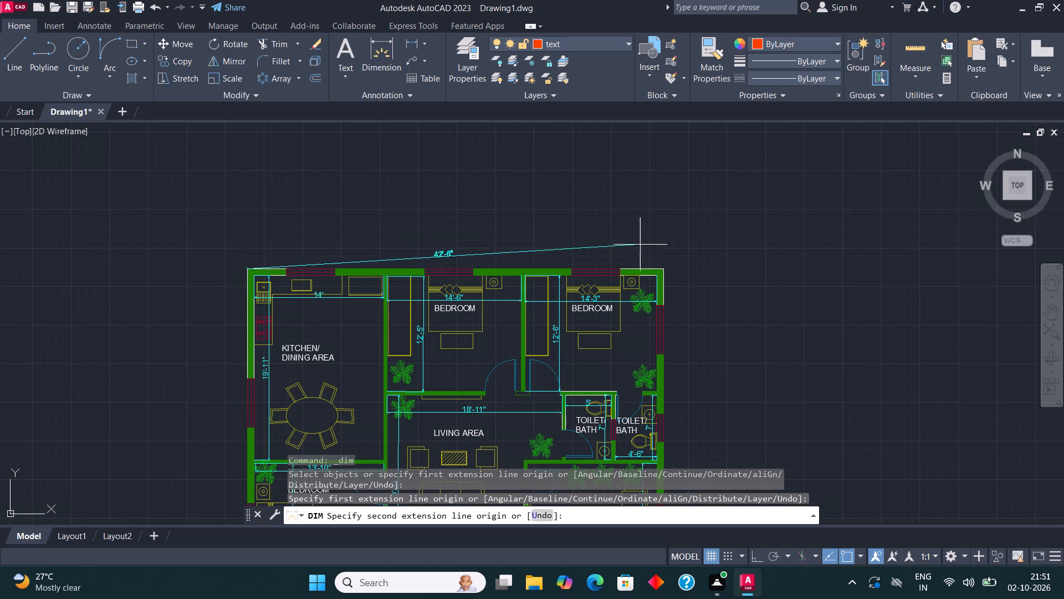
pyautogui.click(664, 269)
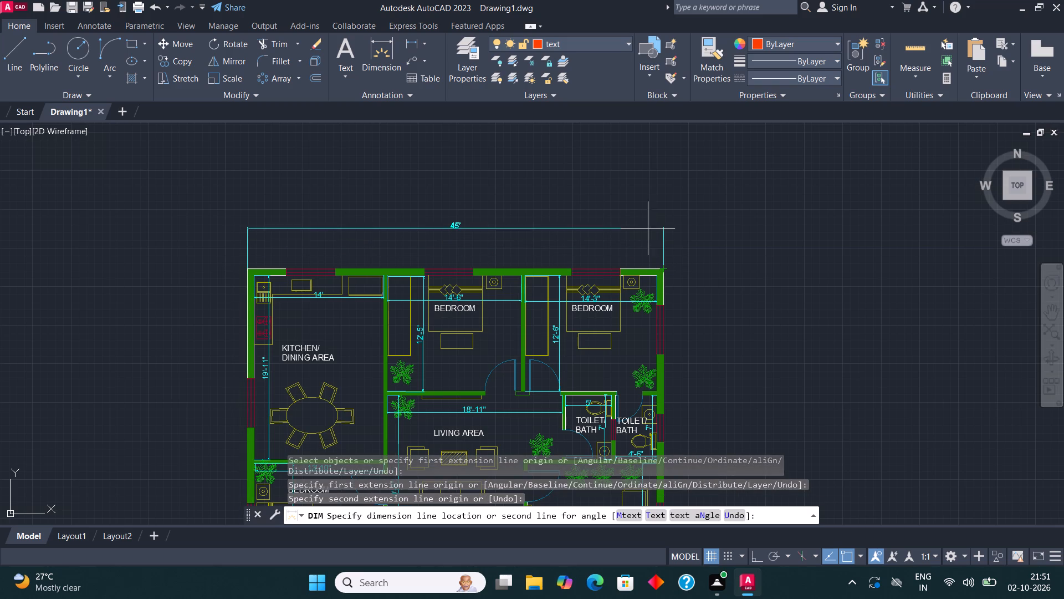
pyautogui.click(640, 211)
# Dimension the building's overall outside depth between its left corners, placing the dimension line left of the plan.
pyautogui.click(388, 51)
pyautogui.scroll(-1, 493, 155)
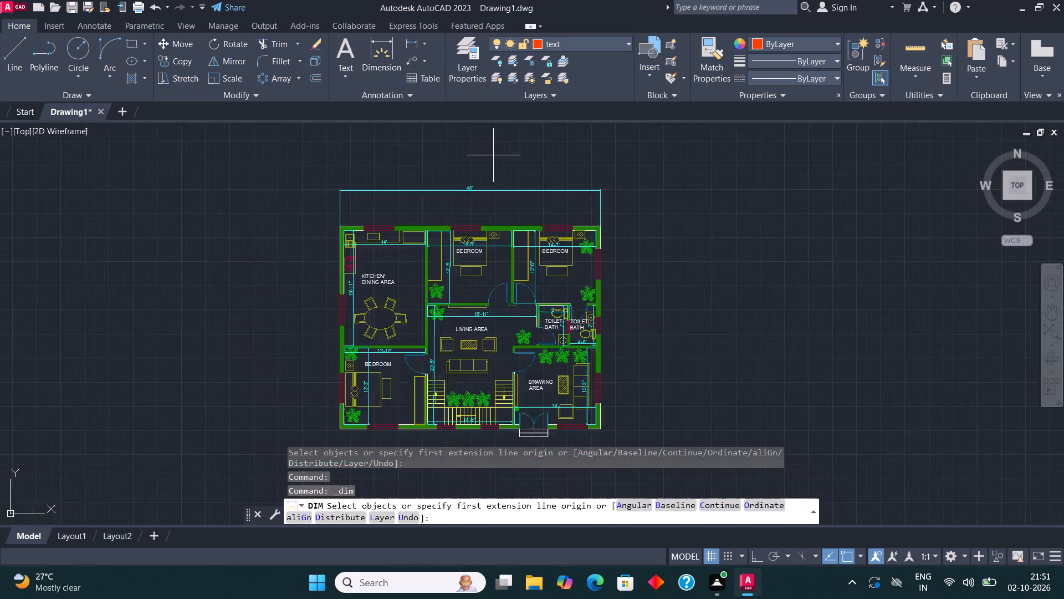
pyautogui.scroll(-1, 494, 157)
pyautogui.scroll(3, 405, 323)
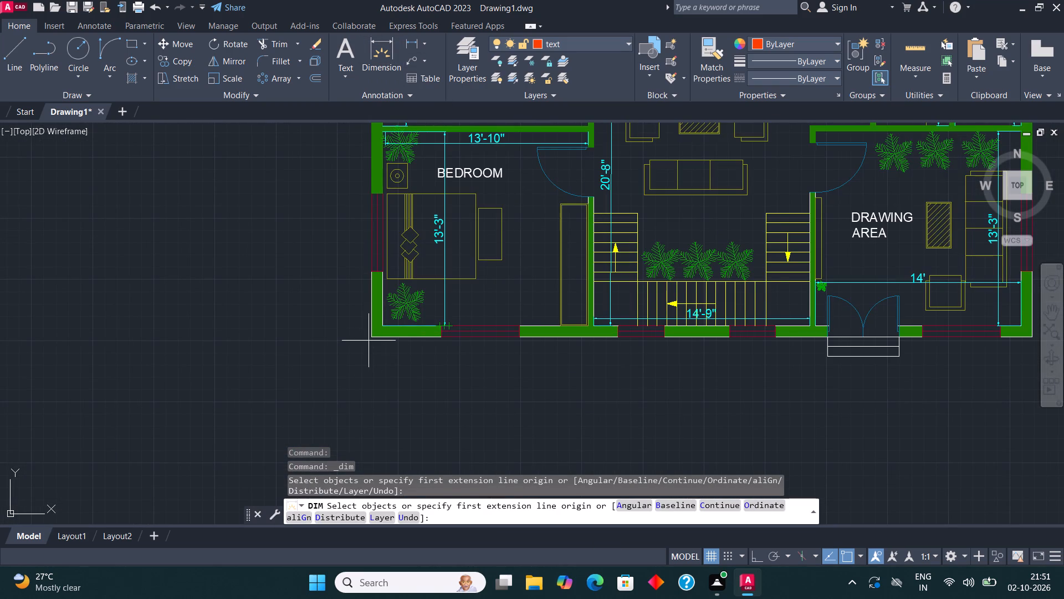
pyautogui.click(370, 337)
pyautogui.scroll(-3, 374, 362)
pyautogui.scroll(3, 374, 222)
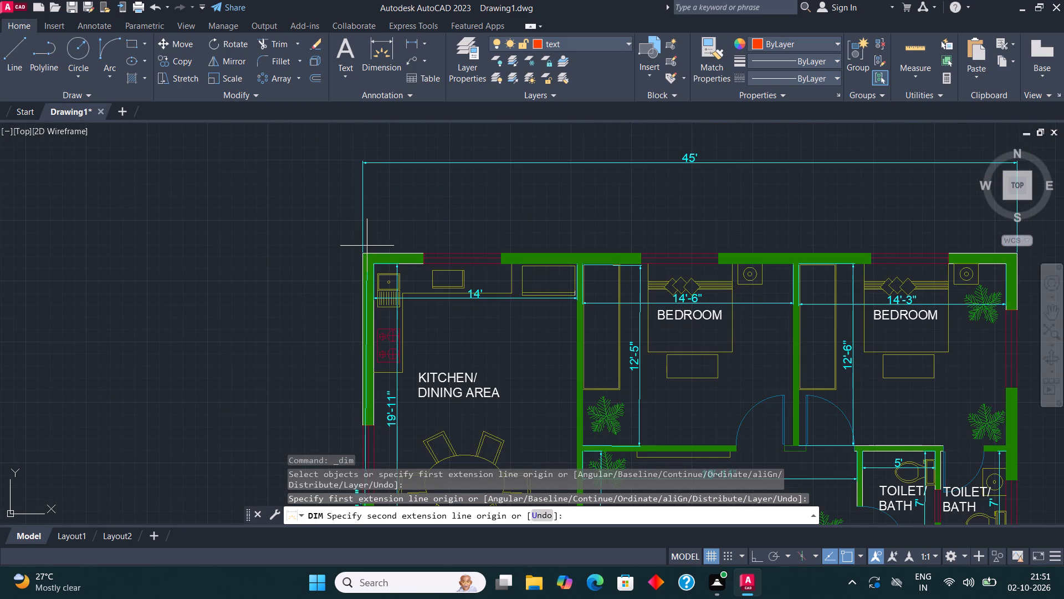
pyautogui.click(361, 252)
pyautogui.scroll(-4, 360, 252)
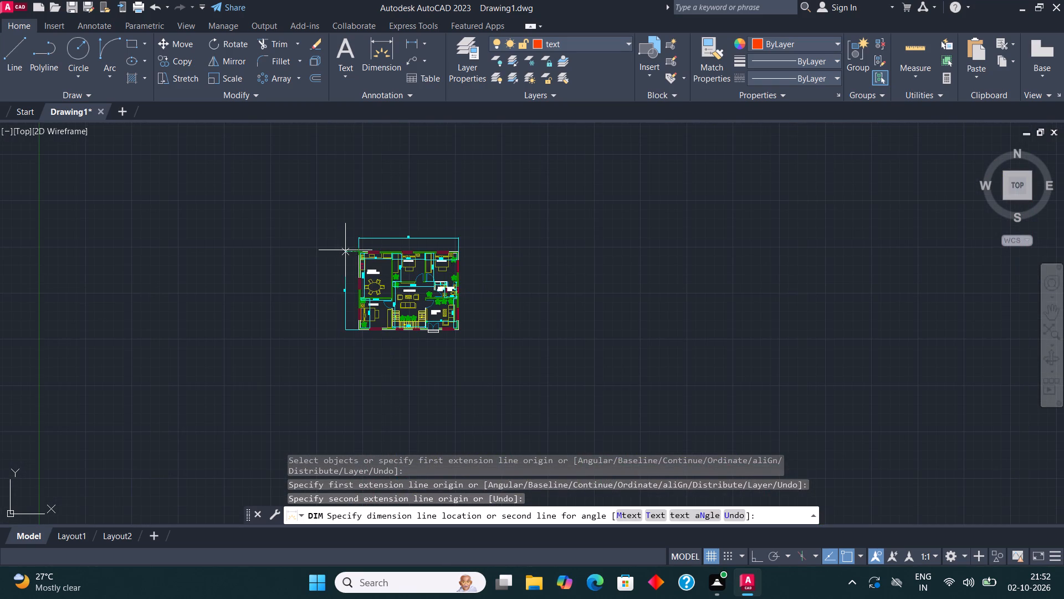
pyautogui.click(345, 250)
# Make door the current layer and add the multiline text title "GROUND FLOOR PLAN" below the plan.
pyautogui.scroll(3, 350, 275)
pyautogui.scroll(3, 328, 325)
pyautogui.scroll(-3, 345, 260)
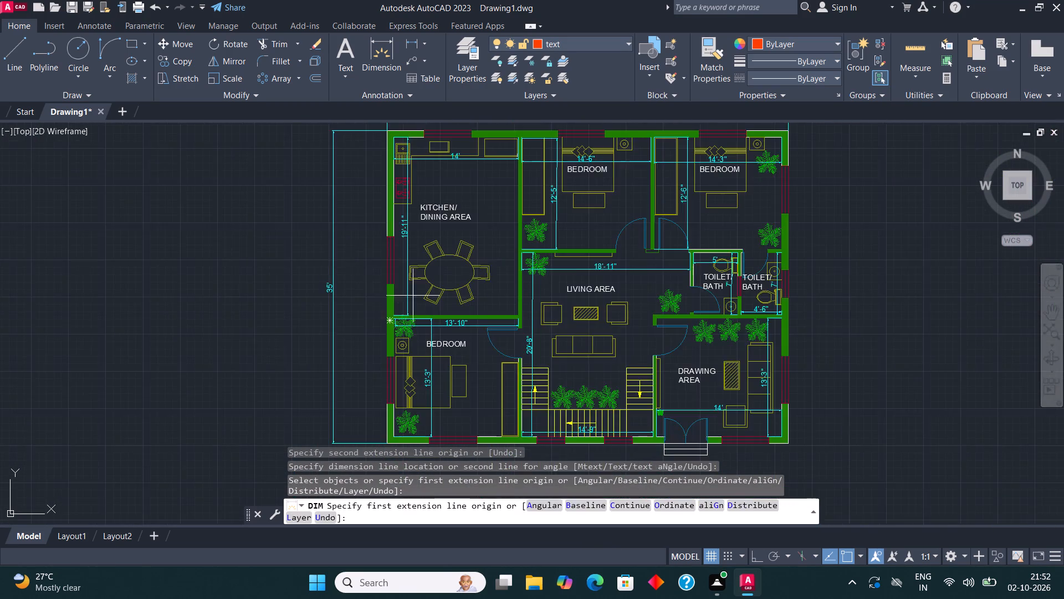
pyautogui.scroll(-2, 422, 297)
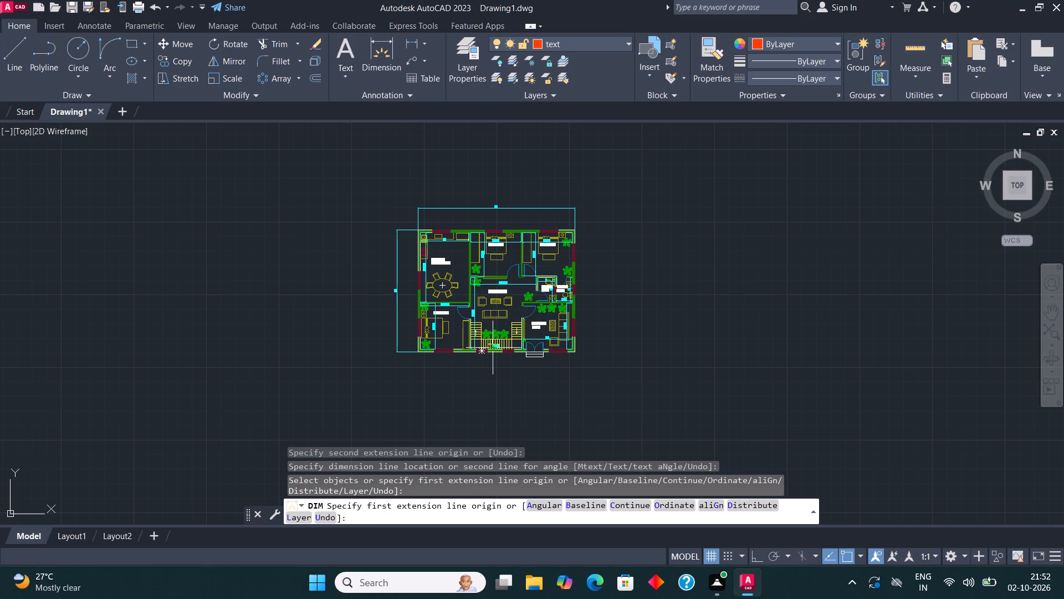
pyautogui.moveTo(585, 288); pyautogui.dragTo(597, 208, button='middle')
pyautogui.scroll(2, 472, 323)
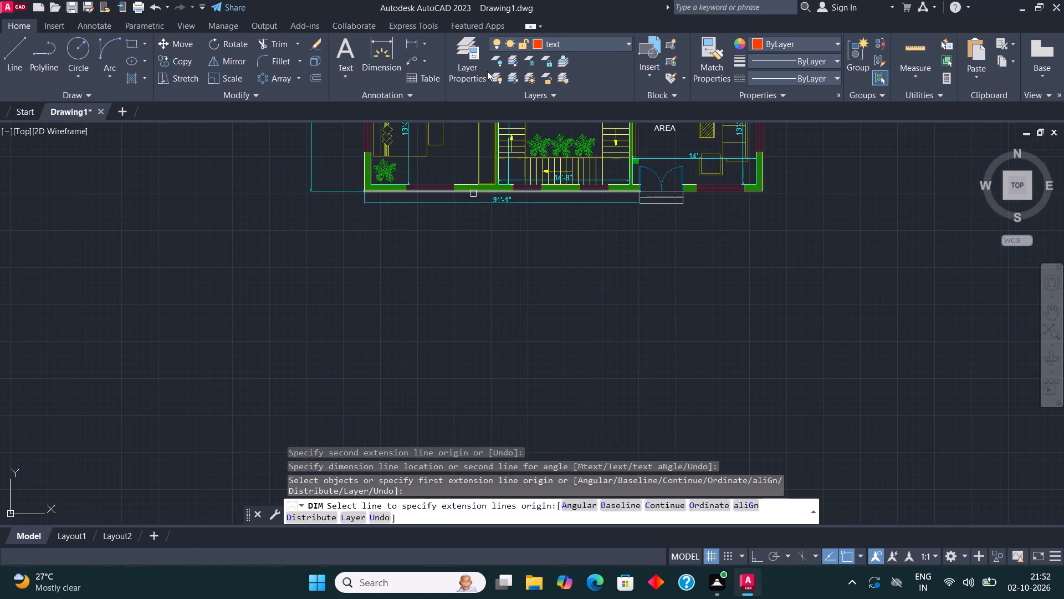
pyautogui.click(590, 41)
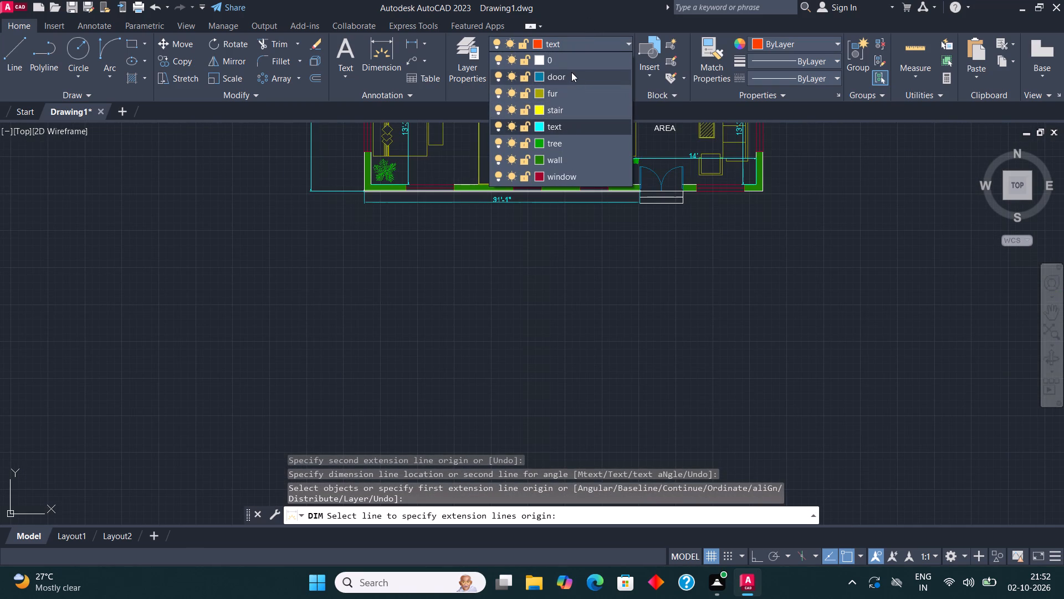
pyautogui.click(571, 72)
pyautogui.click(344, 55)
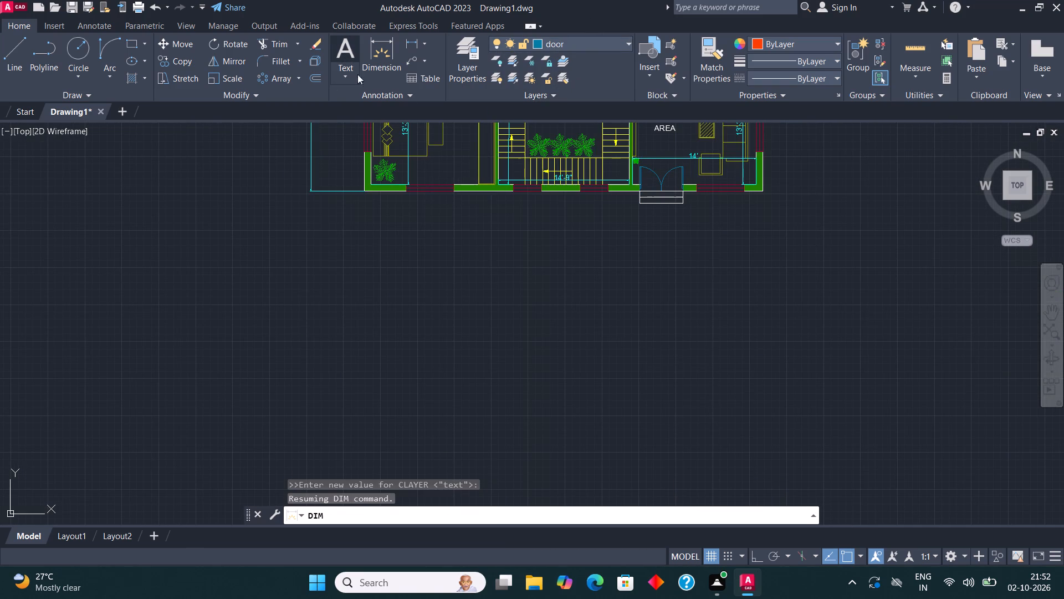
pyautogui.click(433, 280)
pyautogui.click(748, 227)
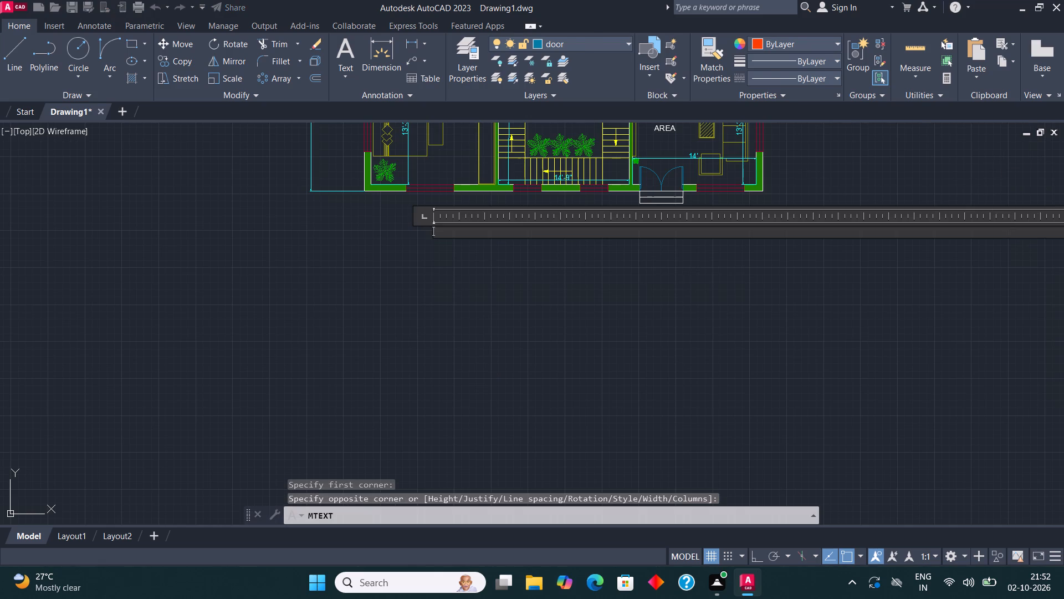
pyautogui.write('GROUND FLOOR PLAN')
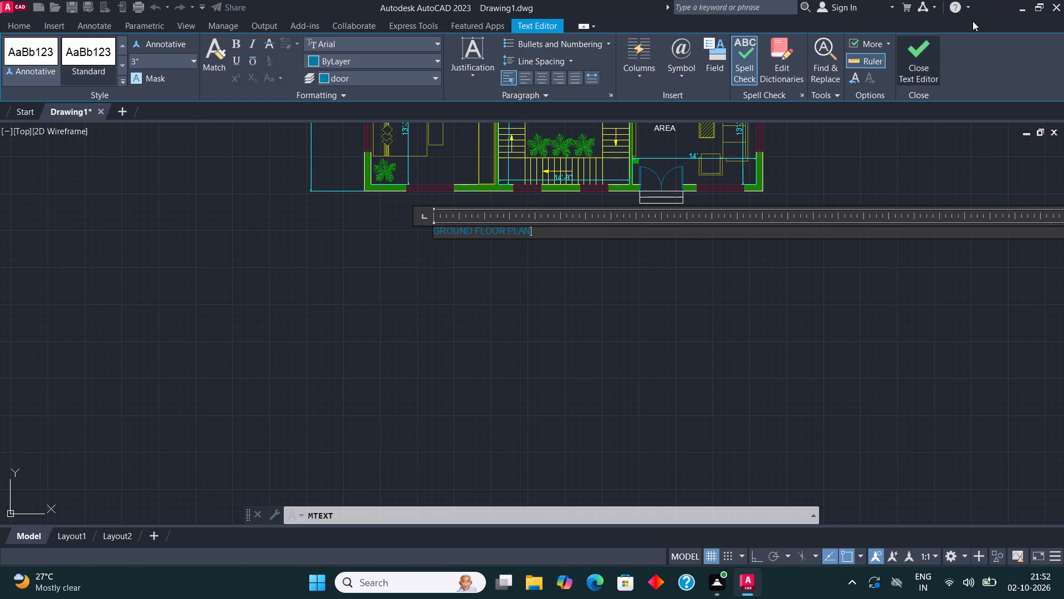
pyautogui.click(907, 57)
# Finish the GROUND FLOOR PLAN text and scale the tiny title up freehand from a base point just below it.
pyautogui.click(441, 223)
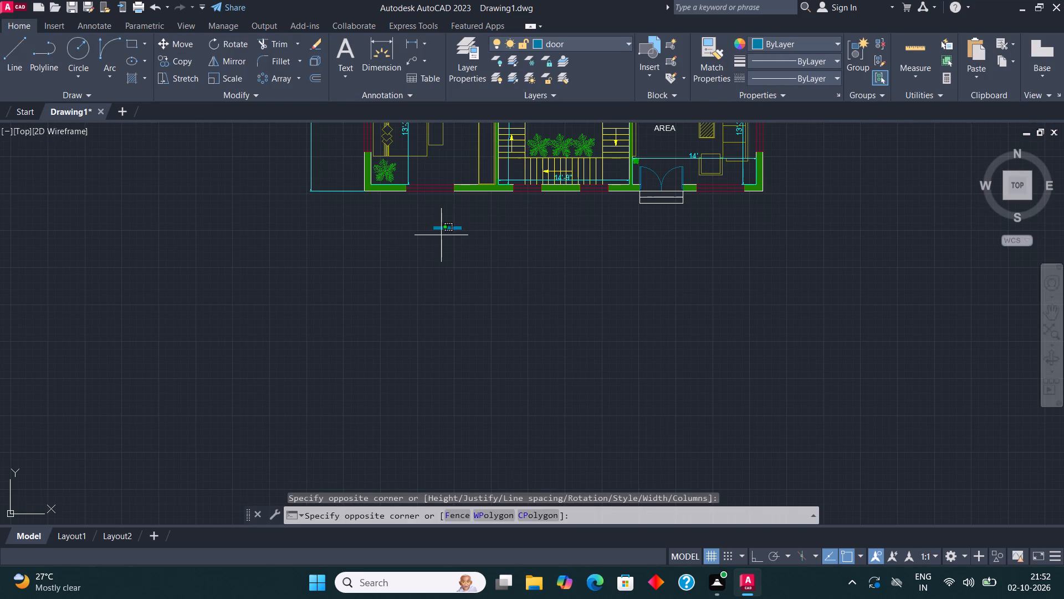
pyautogui.click(442, 237)
pyautogui.click(436, 230)
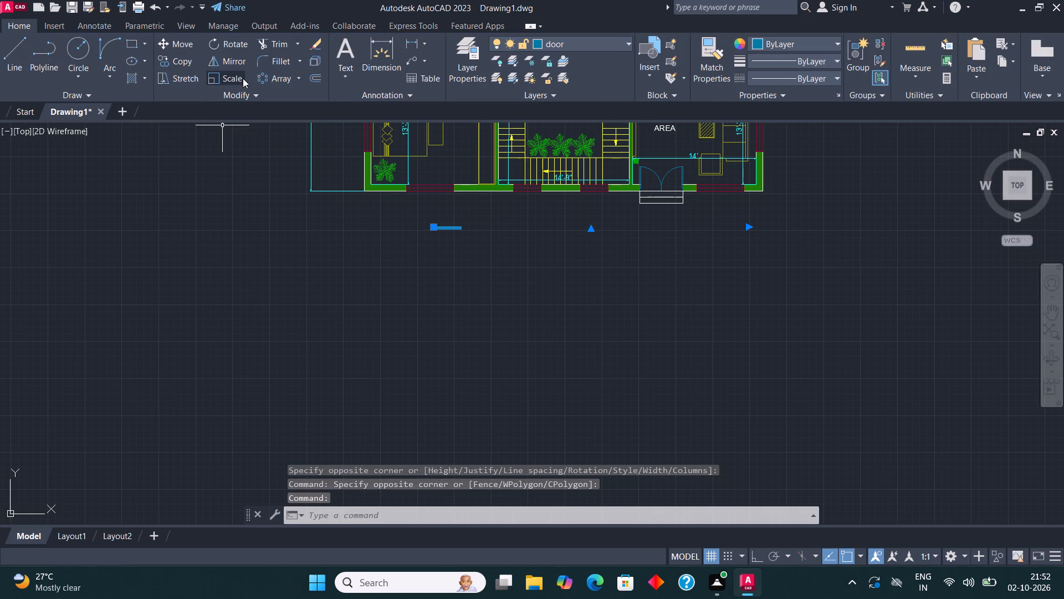
pyautogui.click(243, 78)
pyautogui.click(451, 242)
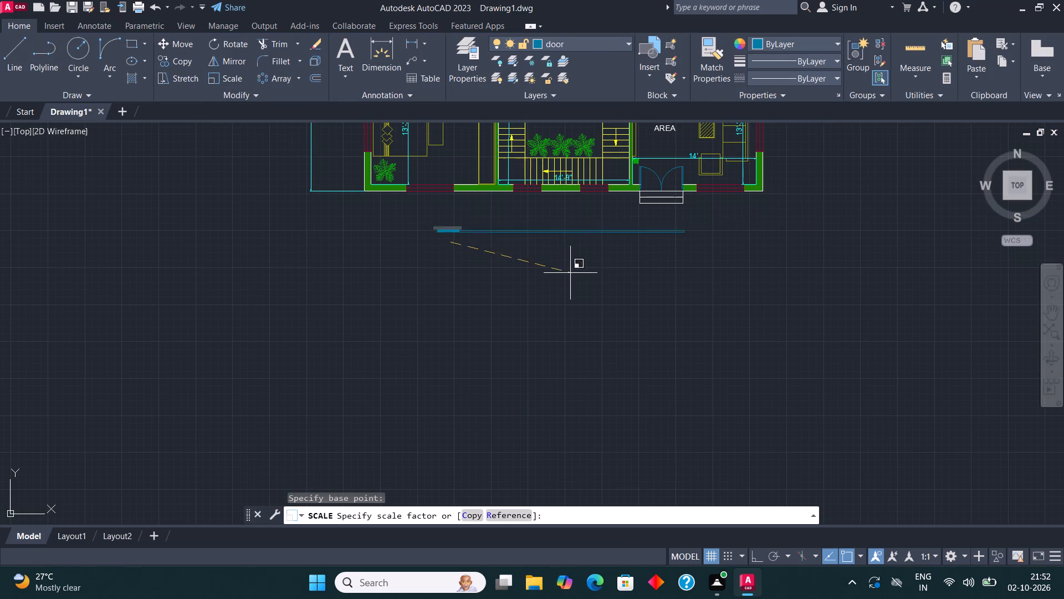
pyautogui.click(623, 268)
# Scale the GROUND FLOOR PLAN title up again until its lettering is wider than the building.
pyautogui.moveTo(429, 224); pyautogui.dragTo(396, 270, button='middle')
pyautogui.scroll(3, 395, 271)
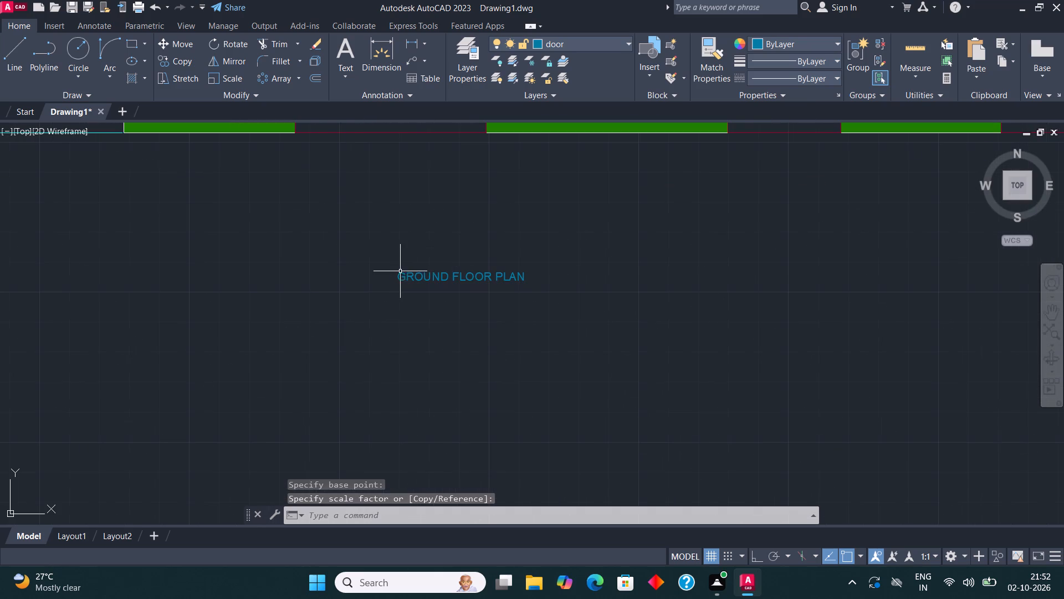
pyautogui.click(407, 273)
pyautogui.click(221, 76)
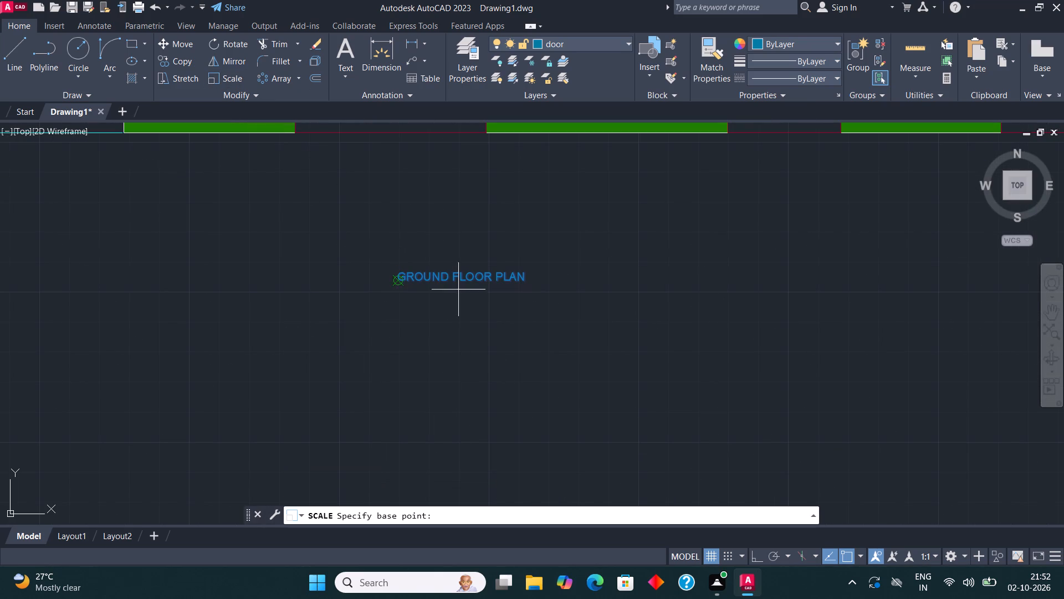
pyautogui.click(414, 287)
pyautogui.scroll(-3, 446, 319)
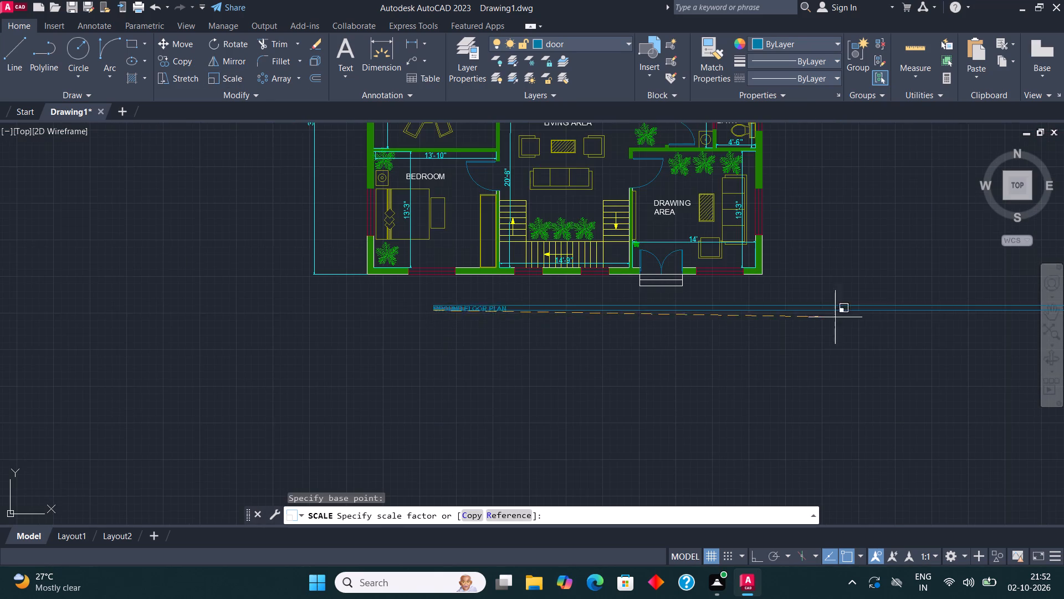
pyautogui.scroll(-5, 433, 343)
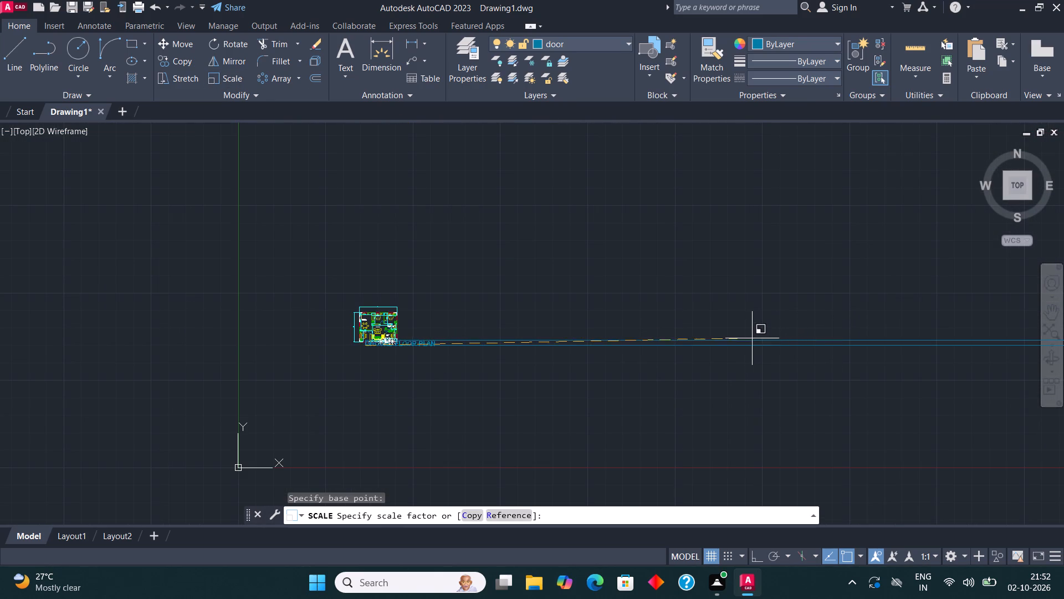
pyautogui.click(720, 337)
# Move the enlarged GROUND FLOOR PLAN title down and left so it sits clear below the plan's bottom wall.
pyautogui.moveTo(396, 377); pyautogui.dragTo(487, 364, button='middle')
pyautogui.scroll(4, 512, 343)
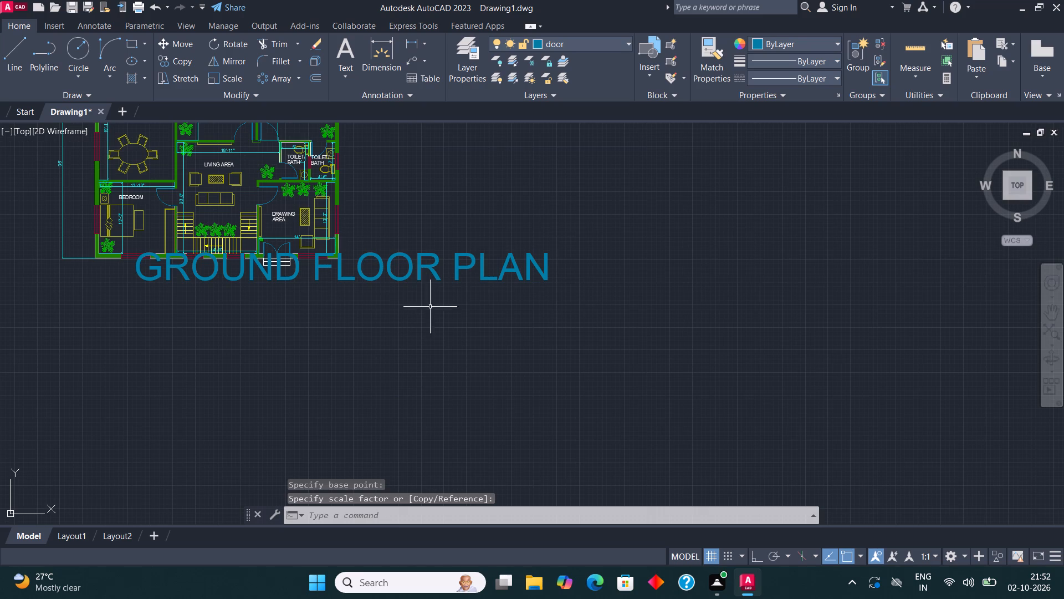
pyautogui.click(421, 276)
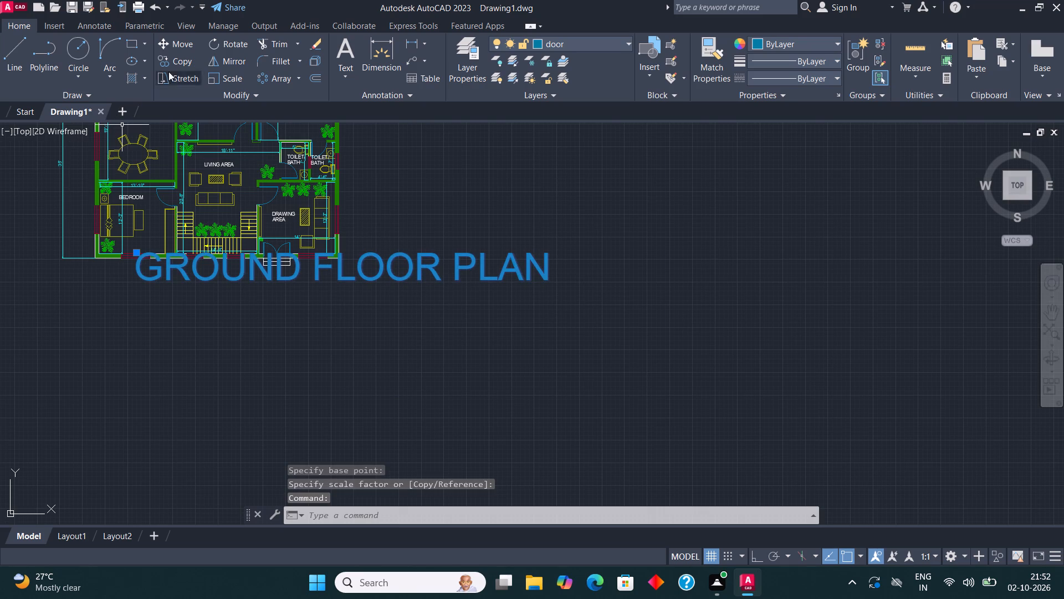
pyautogui.click(182, 40)
pyautogui.click(396, 270)
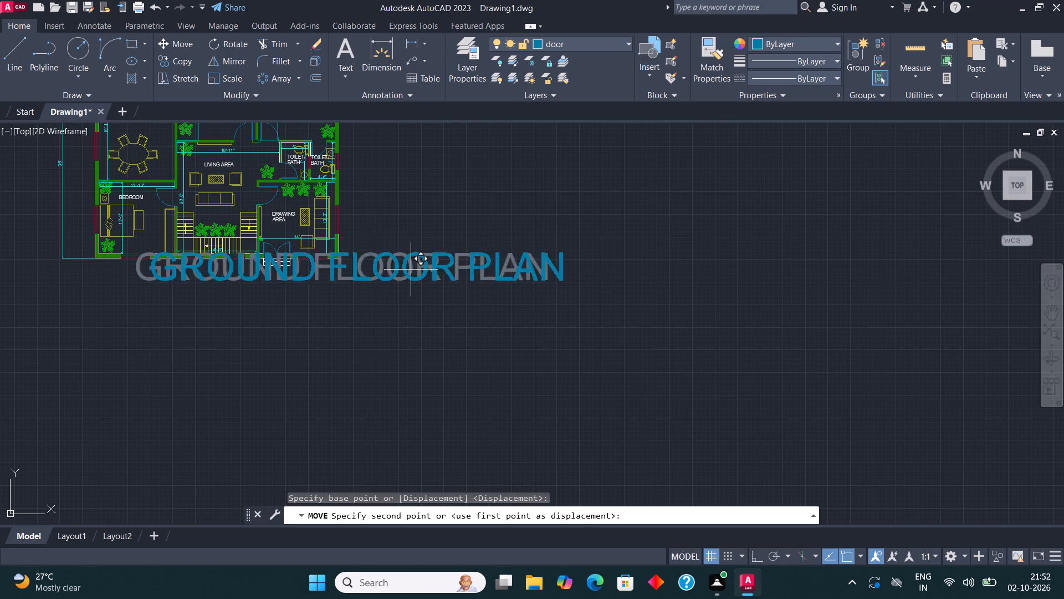
pyautogui.scroll(-2, 523, 258)
pyautogui.scroll(2, 431, 273)
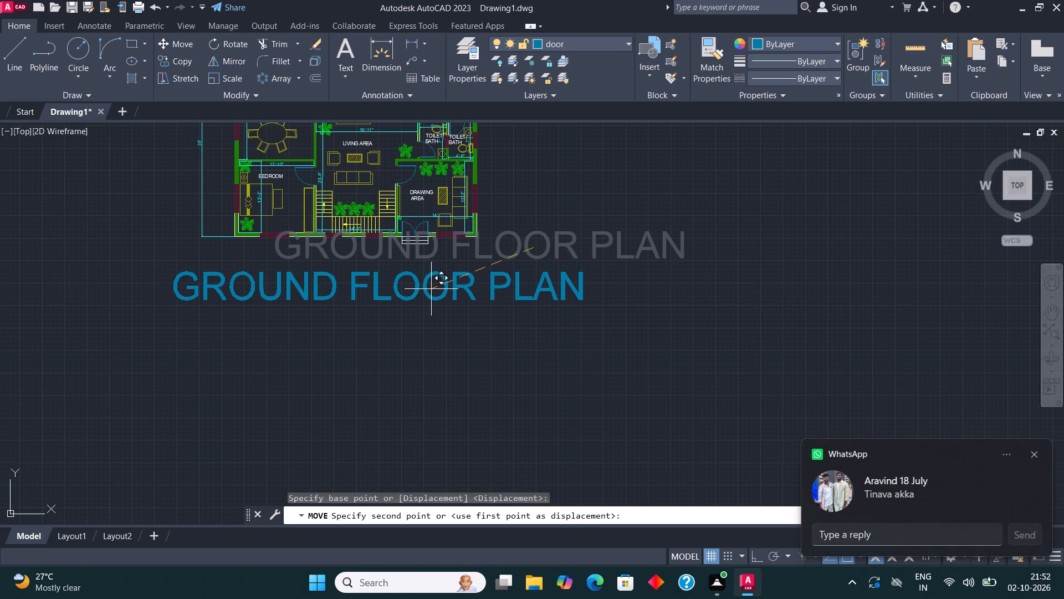
pyautogui.click(431, 289)
# Scale the GROUND FLOOR PLAN title down to a little over half the building's width.
pyautogui.scroll(-1, 407, 355)
pyautogui.moveTo(385, 308); pyautogui.dragTo(435, 313, button='middle')
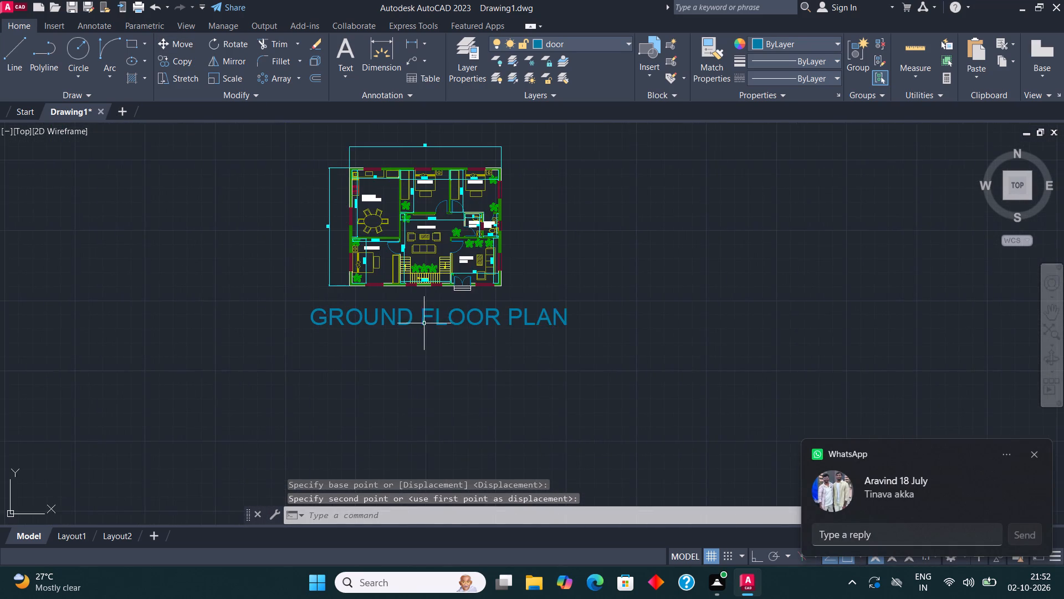
pyautogui.scroll(1, 423, 323)
pyautogui.click(405, 309)
pyautogui.click(217, 79)
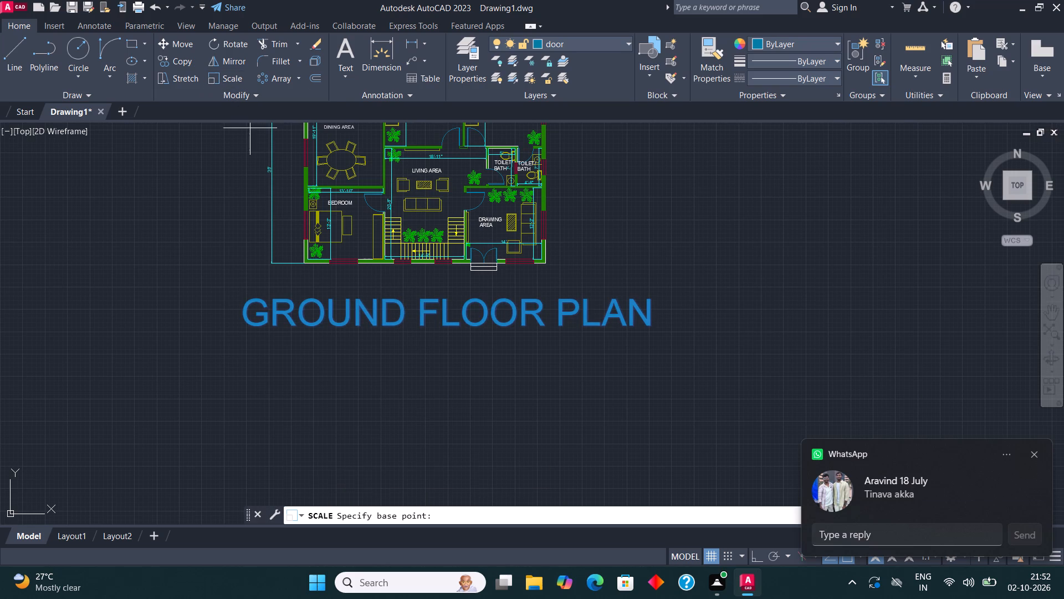
pyautogui.click(270, 304)
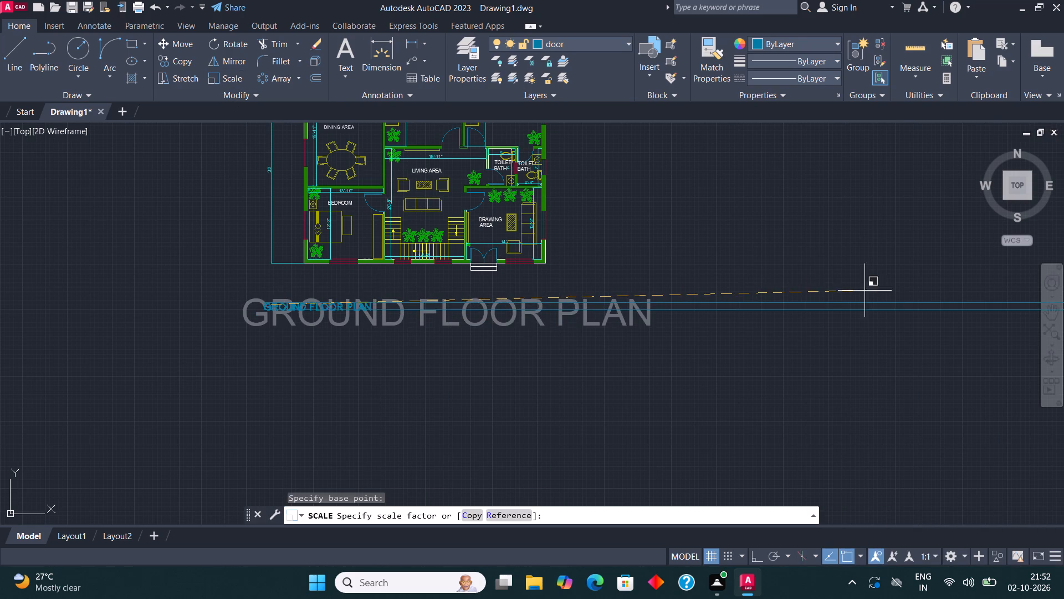
pyautogui.scroll(-1, 602, 371)
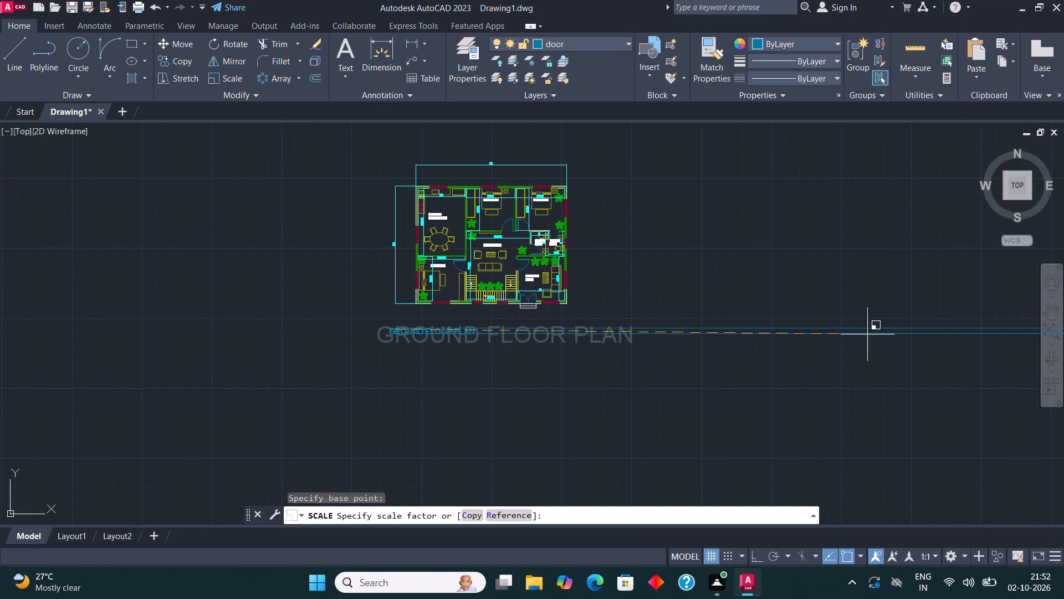
pyautogui.click(893, 329)
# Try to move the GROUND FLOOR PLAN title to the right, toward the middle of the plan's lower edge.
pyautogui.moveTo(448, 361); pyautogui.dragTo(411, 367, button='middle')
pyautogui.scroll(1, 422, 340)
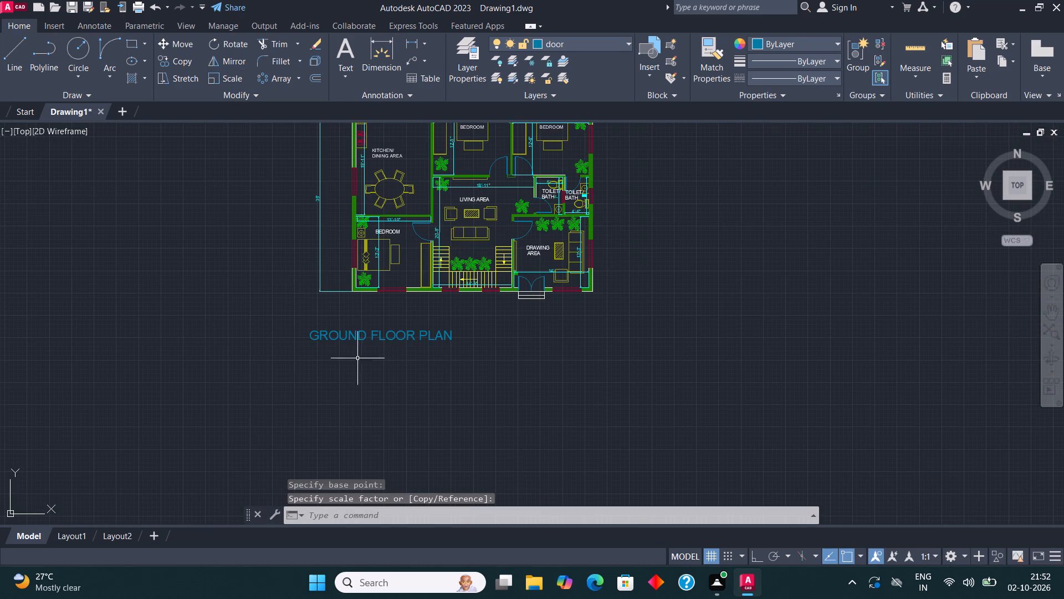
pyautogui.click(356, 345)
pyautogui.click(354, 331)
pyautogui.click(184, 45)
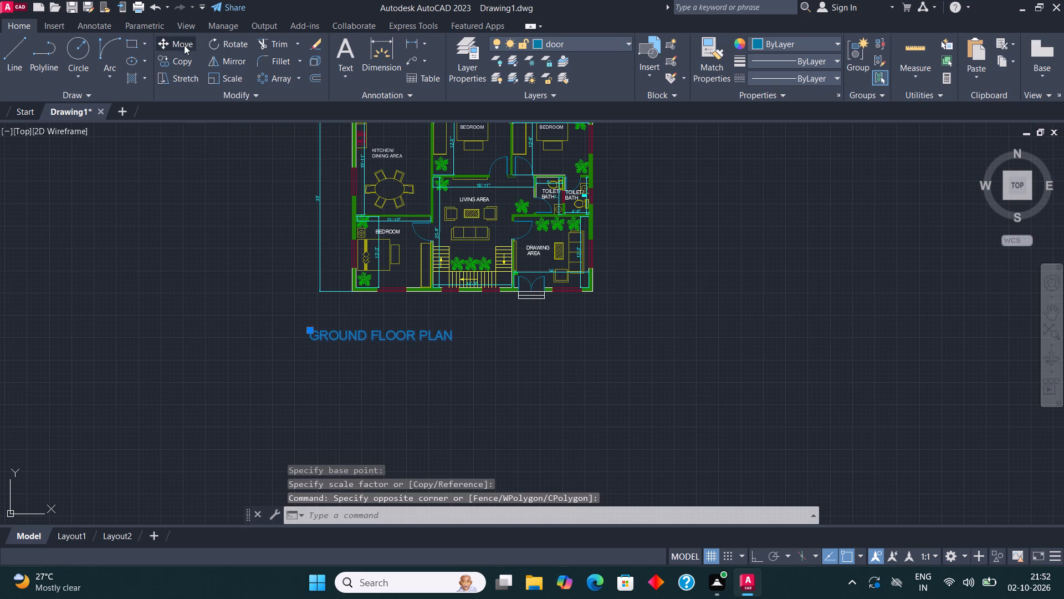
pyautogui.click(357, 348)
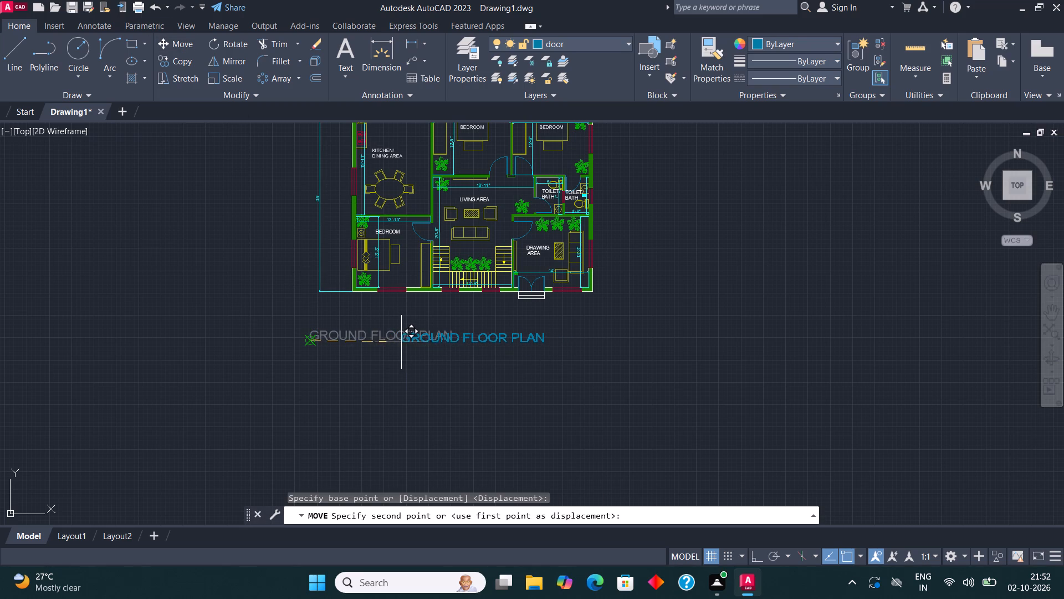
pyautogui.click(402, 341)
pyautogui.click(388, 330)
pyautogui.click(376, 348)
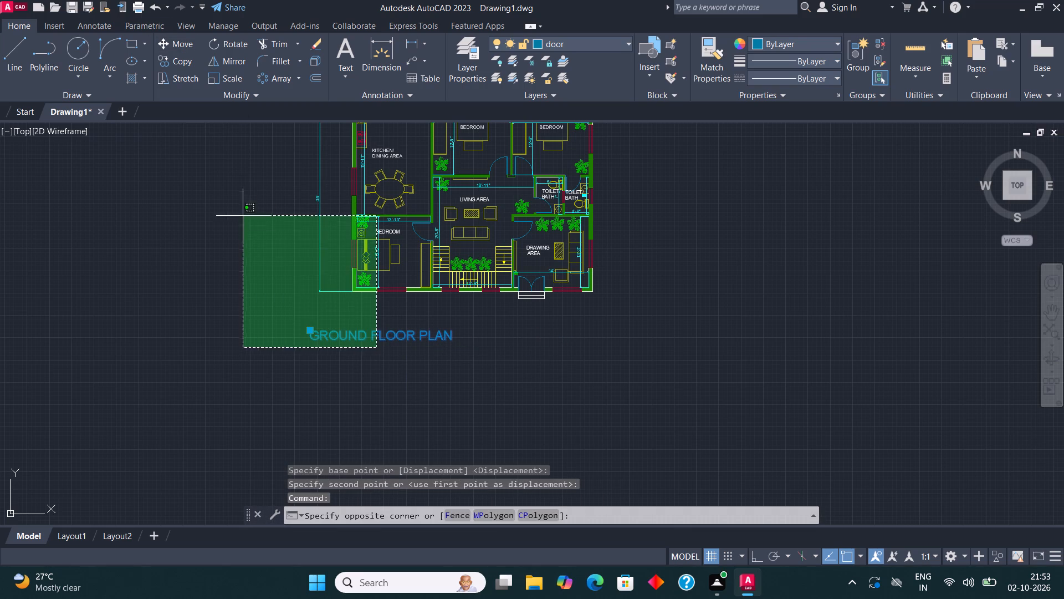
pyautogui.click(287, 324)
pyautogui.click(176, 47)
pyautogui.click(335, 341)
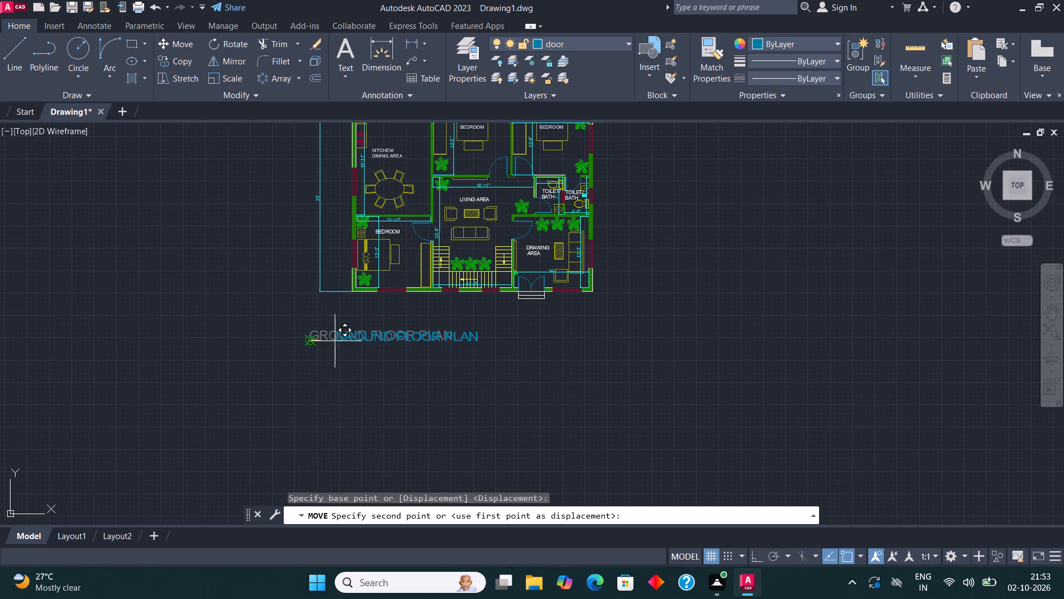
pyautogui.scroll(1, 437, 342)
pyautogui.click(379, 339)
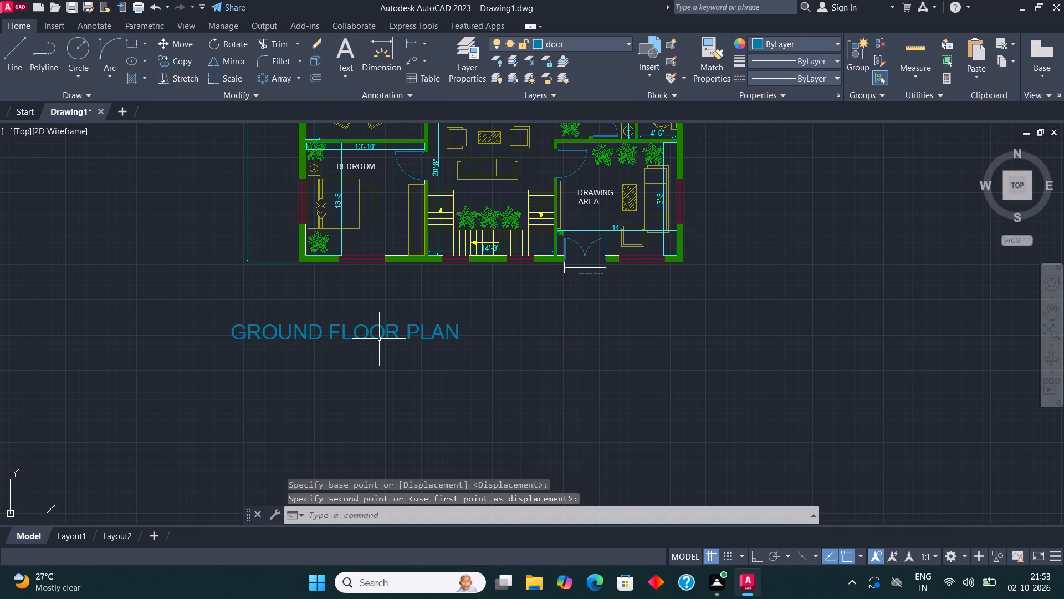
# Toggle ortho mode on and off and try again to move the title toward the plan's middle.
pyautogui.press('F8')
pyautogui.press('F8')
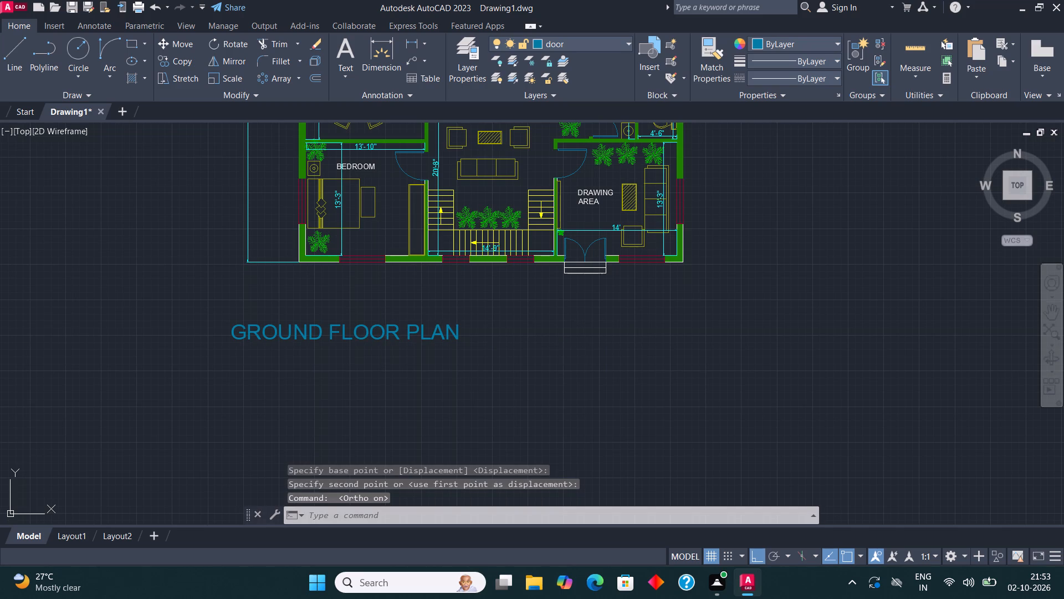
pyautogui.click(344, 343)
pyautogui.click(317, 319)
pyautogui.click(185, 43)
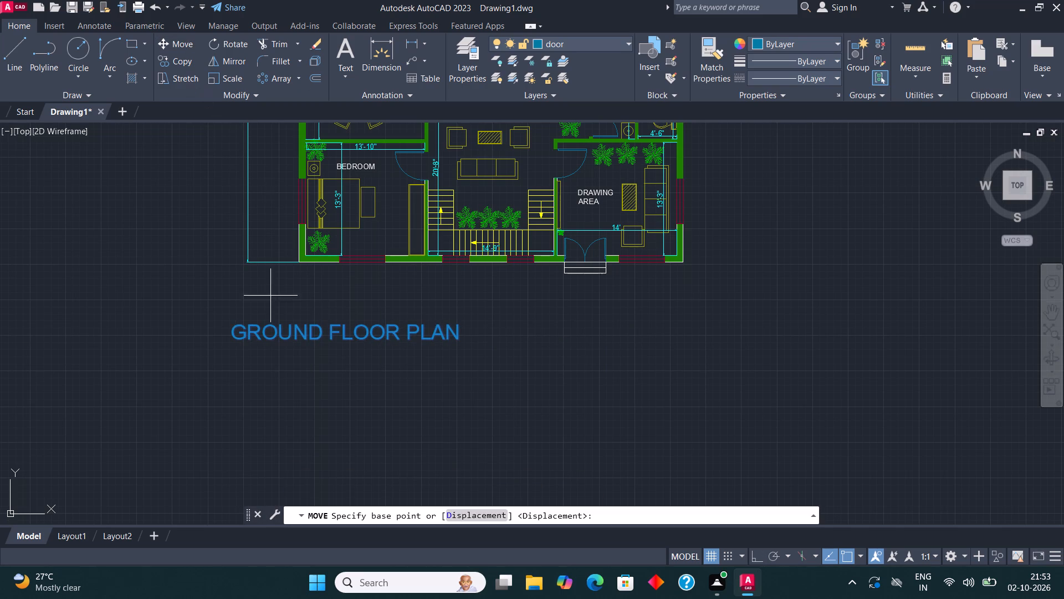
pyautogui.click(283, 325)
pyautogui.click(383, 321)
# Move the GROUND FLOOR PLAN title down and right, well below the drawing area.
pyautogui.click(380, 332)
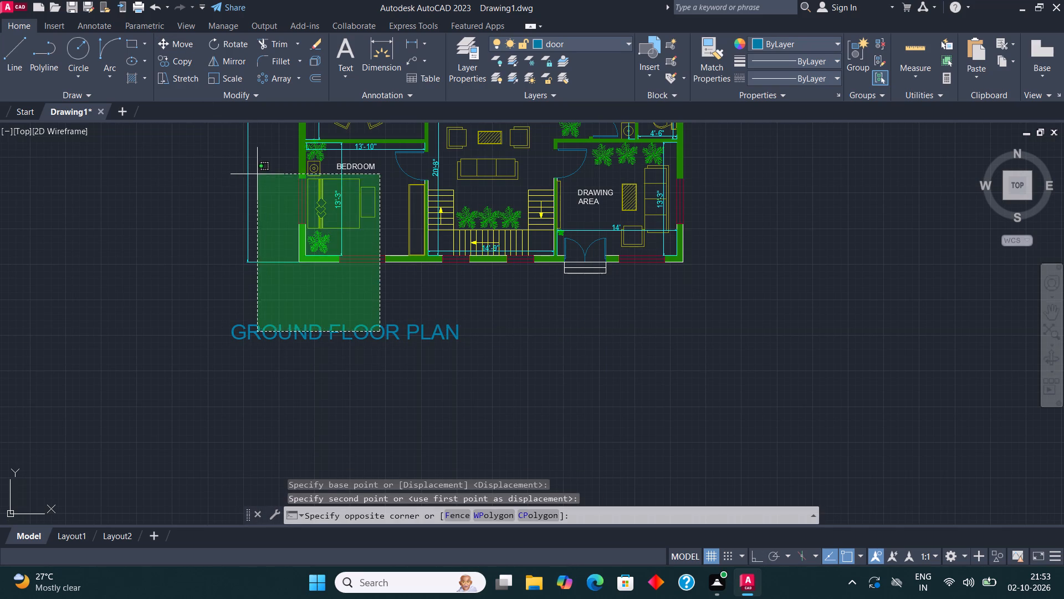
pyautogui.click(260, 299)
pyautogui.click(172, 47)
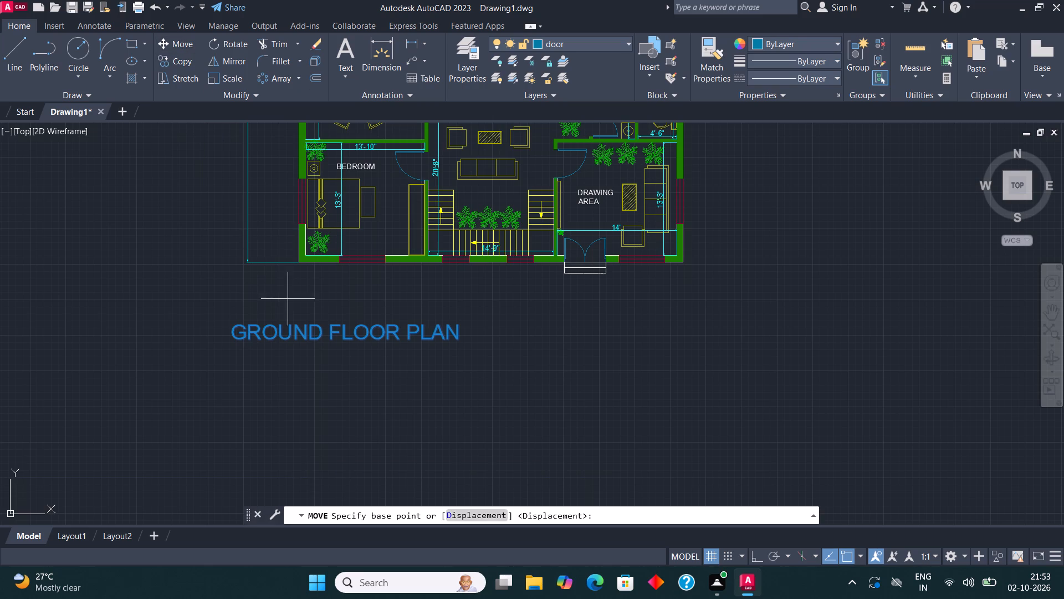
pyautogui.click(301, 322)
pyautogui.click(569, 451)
# Move the GROUND FLOOR PLAN title so it is centred just beneath the plan's bottom wall.
pyautogui.click(622, 454)
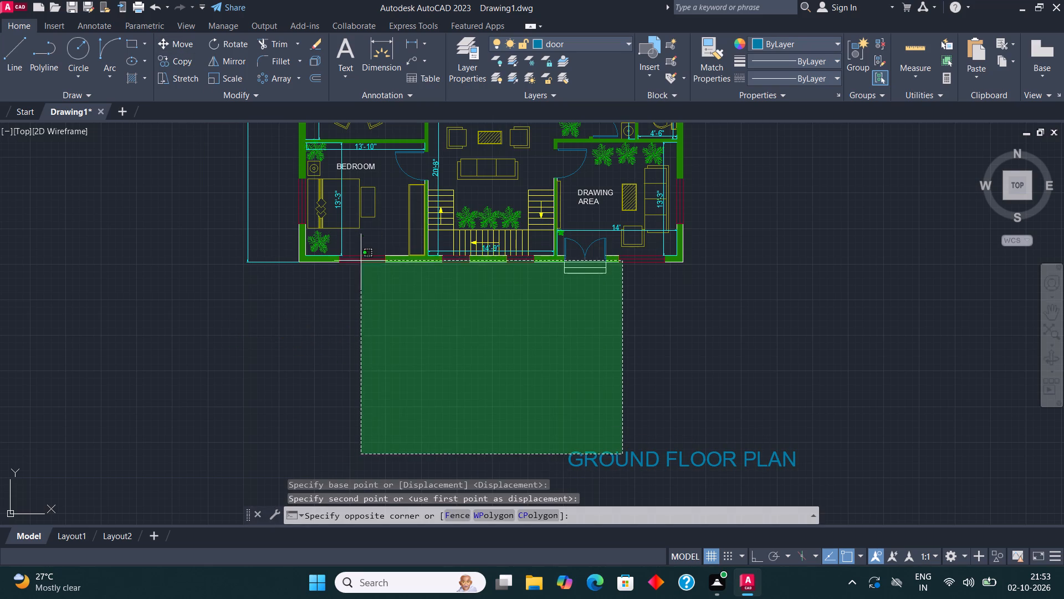
pyautogui.click(424, 359)
pyautogui.click(177, 40)
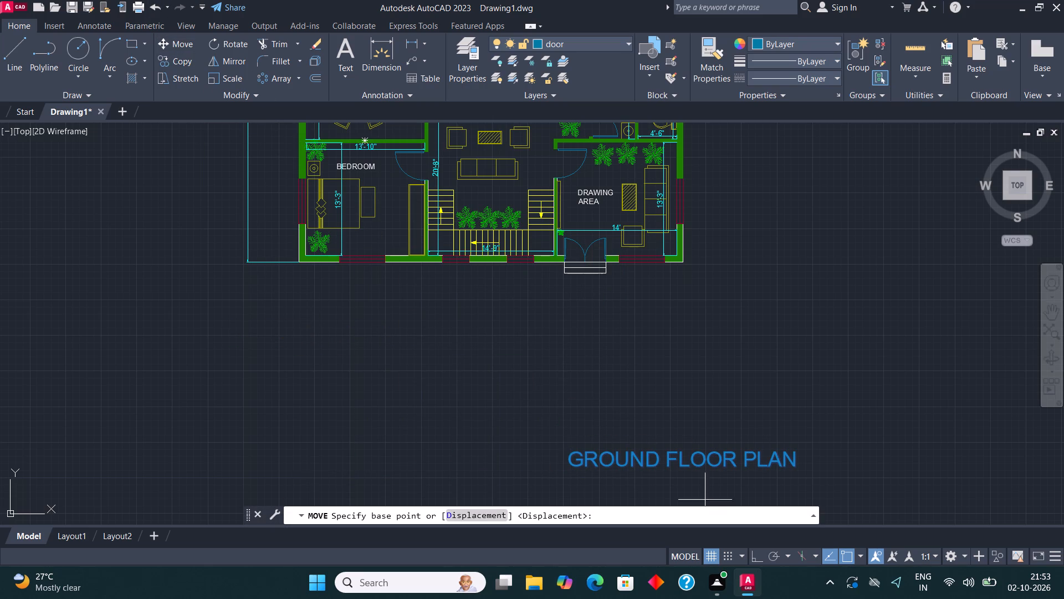
pyautogui.click(676, 456)
pyautogui.click(497, 322)
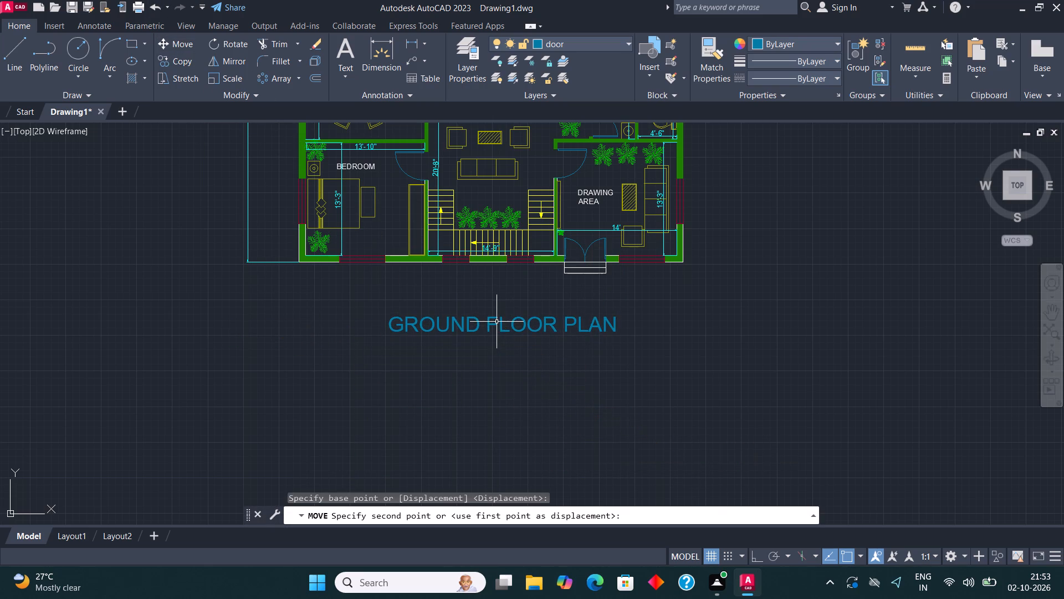
# Put the three horizontal lines of the entrance steps outside the drawing area's double door on the stair layer.
pyautogui.scroll(-2, 463, 338)
pyautogui.moveTo(556, 319); pyautogui.dragTo(572, 353, button='middle')
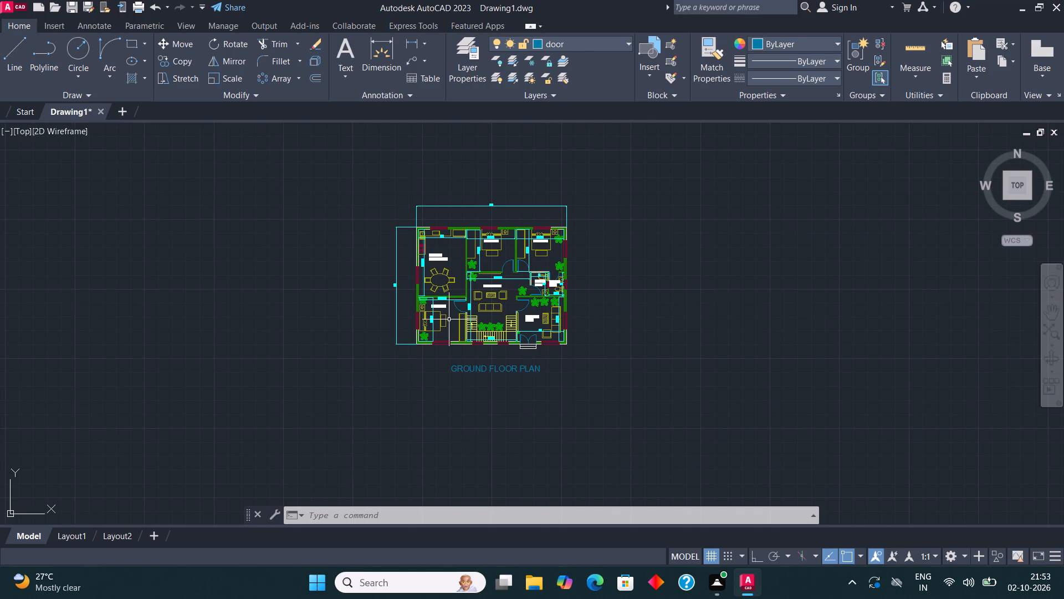
pyautogui.scroll(3, 508, 337)
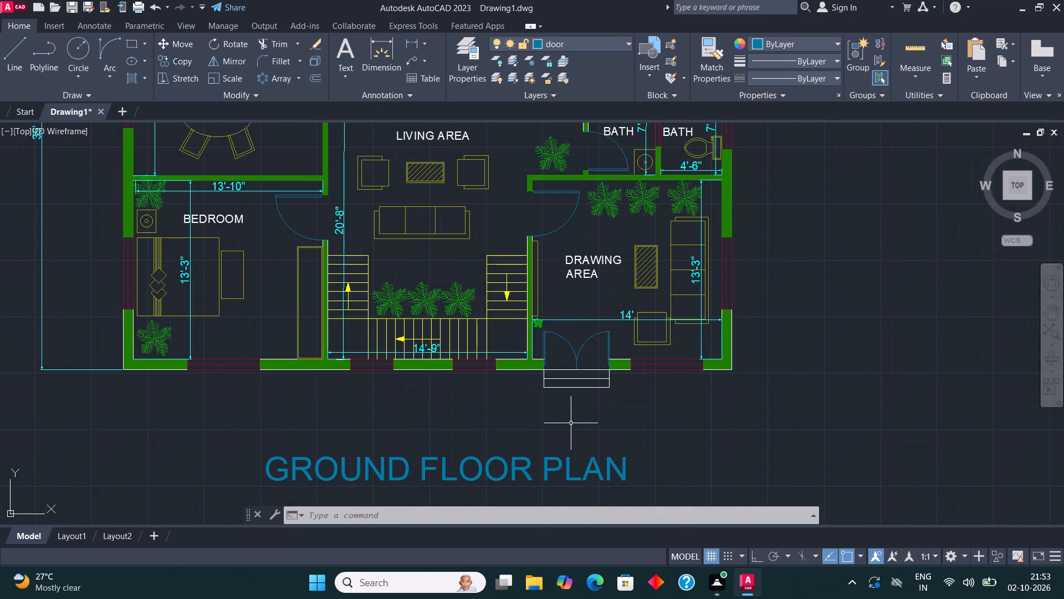
pyautogui.moveTo(566, 420); pyautogui.dragTo(535, 372, button='middle')
pyautogui.scroll(2, 539, 337)
pyautogui.moveTo(534, 363); pyautogui.dragTo(529, 355)
pyautogui.click(516, 296)
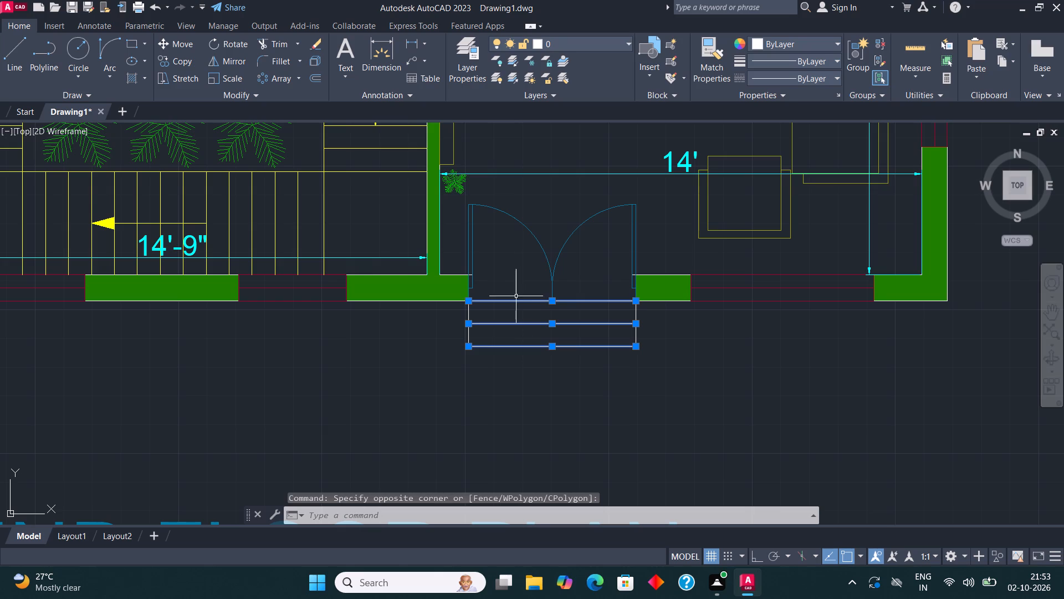
pyautogui.click(569, 38)
pyautogui.click(563, 125)
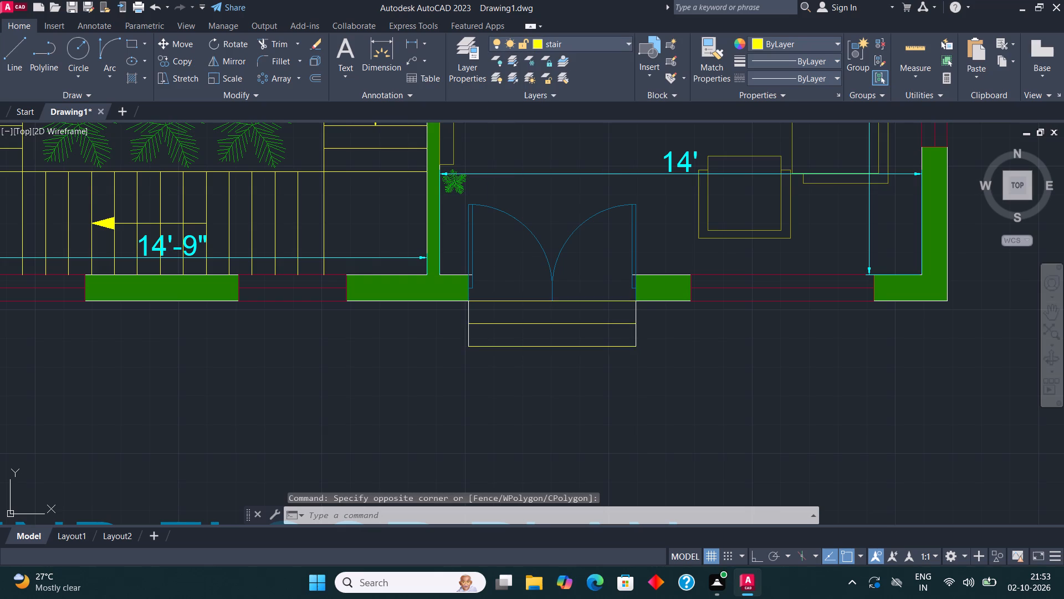
pyautogui.press('Escape')
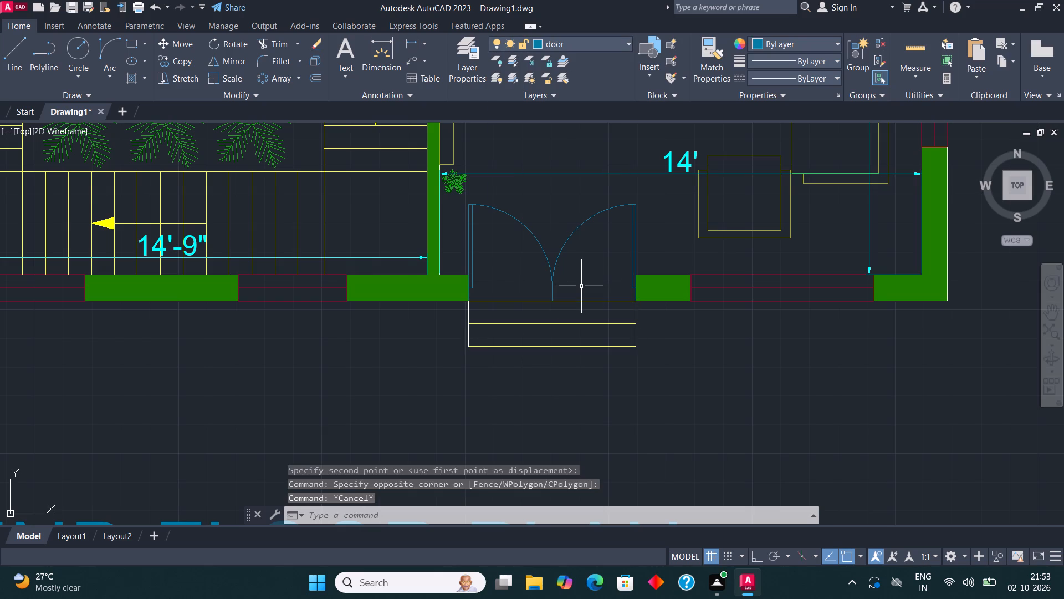
# Trim away the vertical side lines of the entrance steps outside the drawing area's double door.
pyautogui.click(277, 44)
pyautogui.click(467, 333)
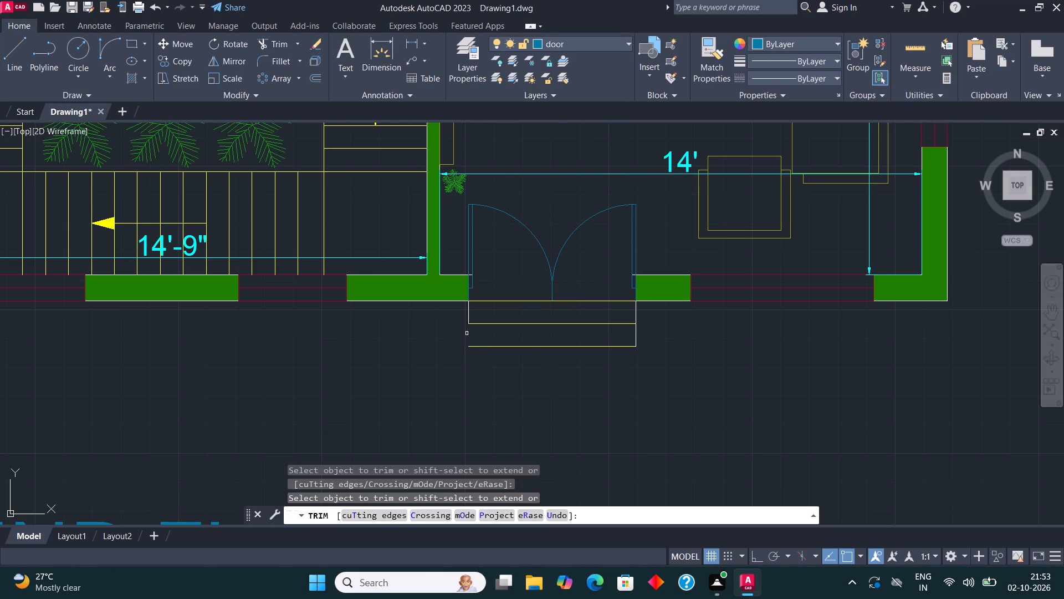
pyautogui.click(468, 316)
pyautogui.click(637, 317)
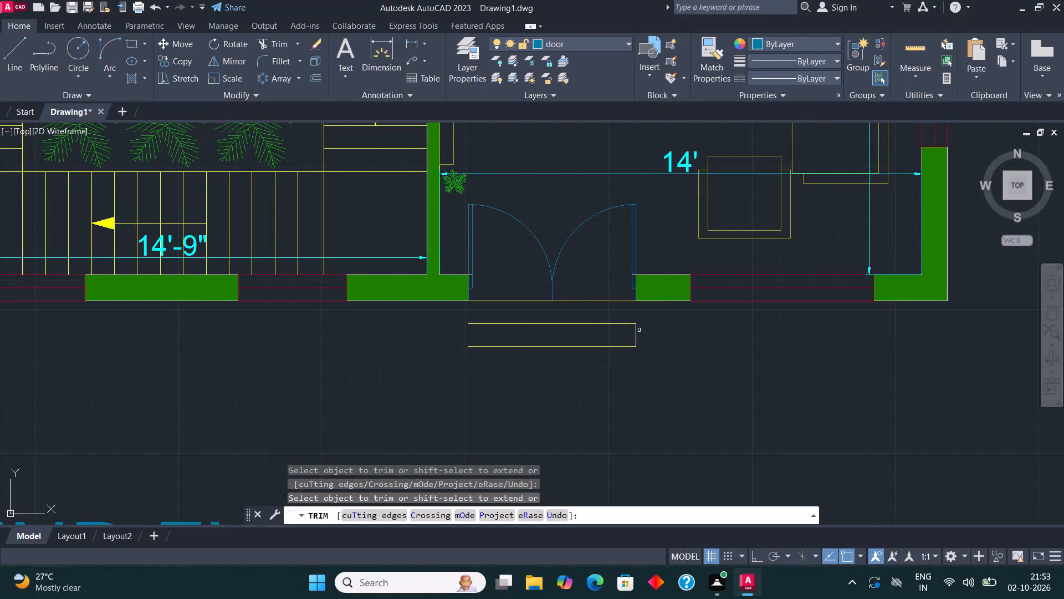
pyautogui.click(634, 333)
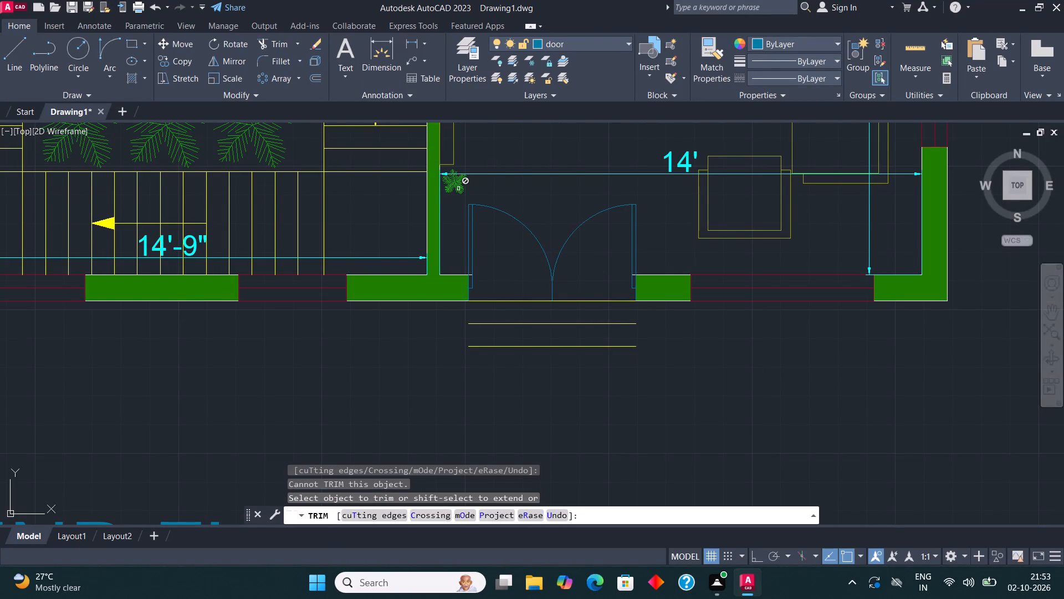
# Make the stair layer current and redraw both side edges of the entrance steps from the outermost step line to the wall.
pyautogui.click(579, 39)
pyautogui.click(561, 125)
pyautogui.click(17, 43)
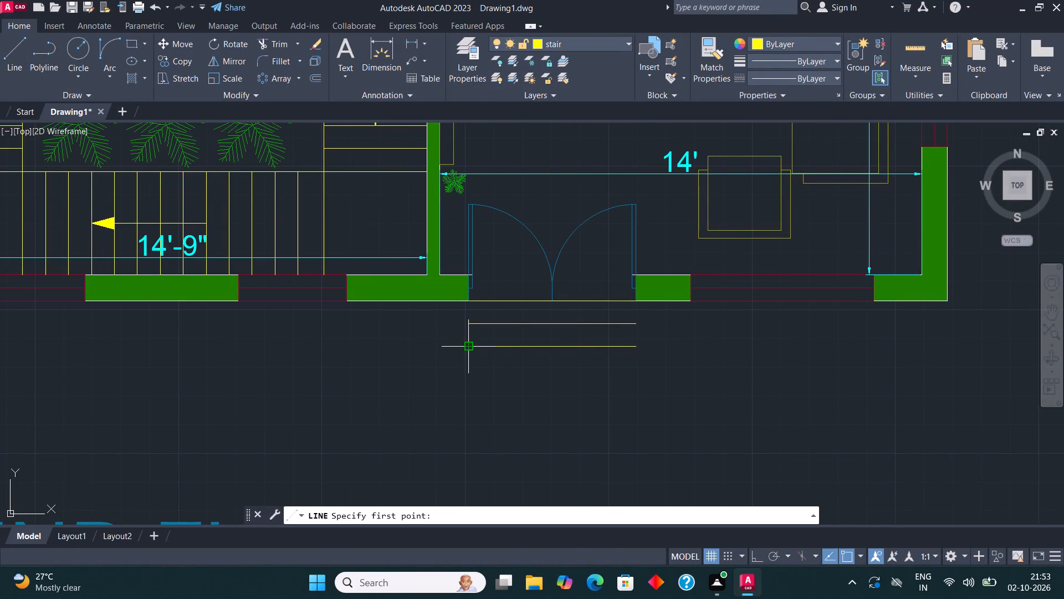
pyautogui.click(470, 350)
pyautogui.click(472, 303)
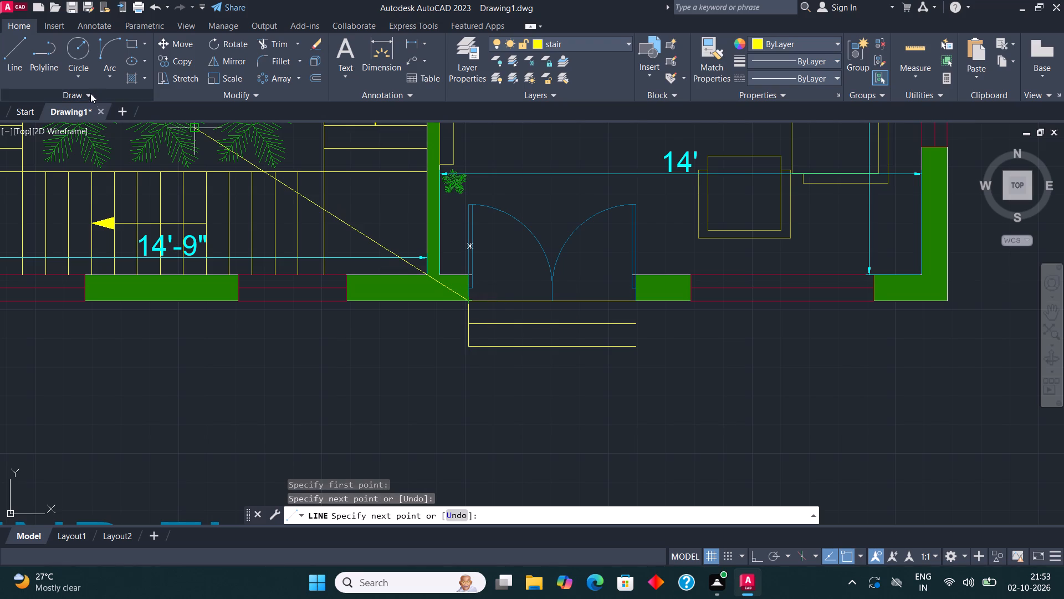
pyautogui.click(19, 43)
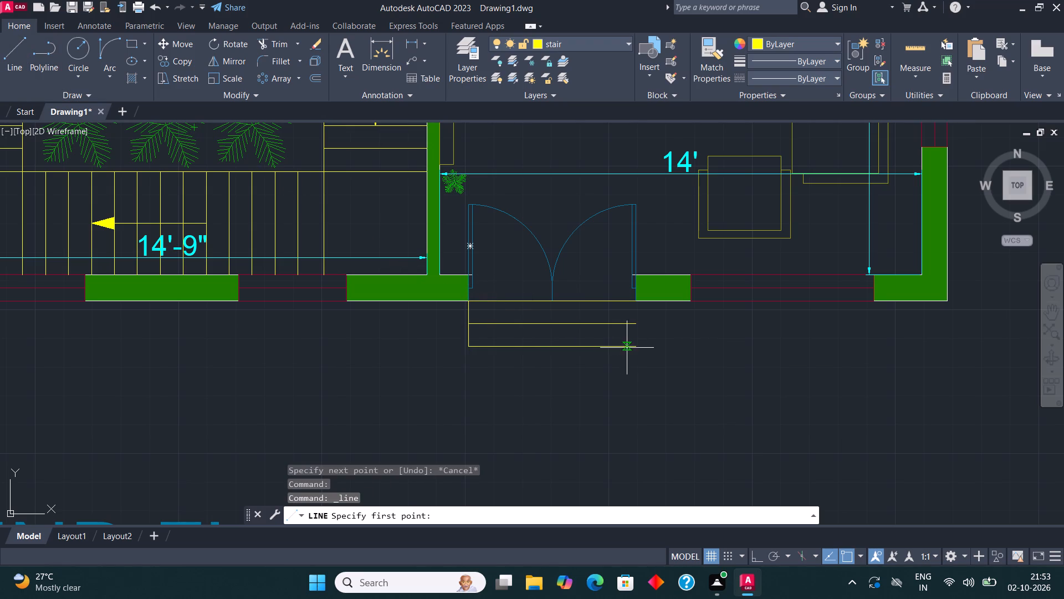
pyautogui.click(637, 349)
pyautogui.click(637, 299)
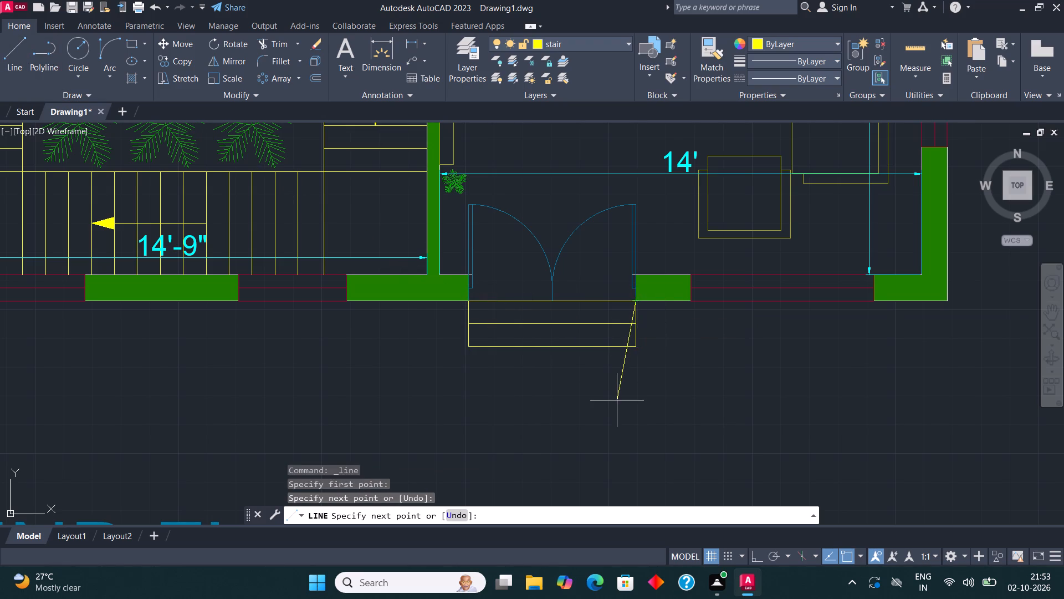
pyautogui.press('Escape')
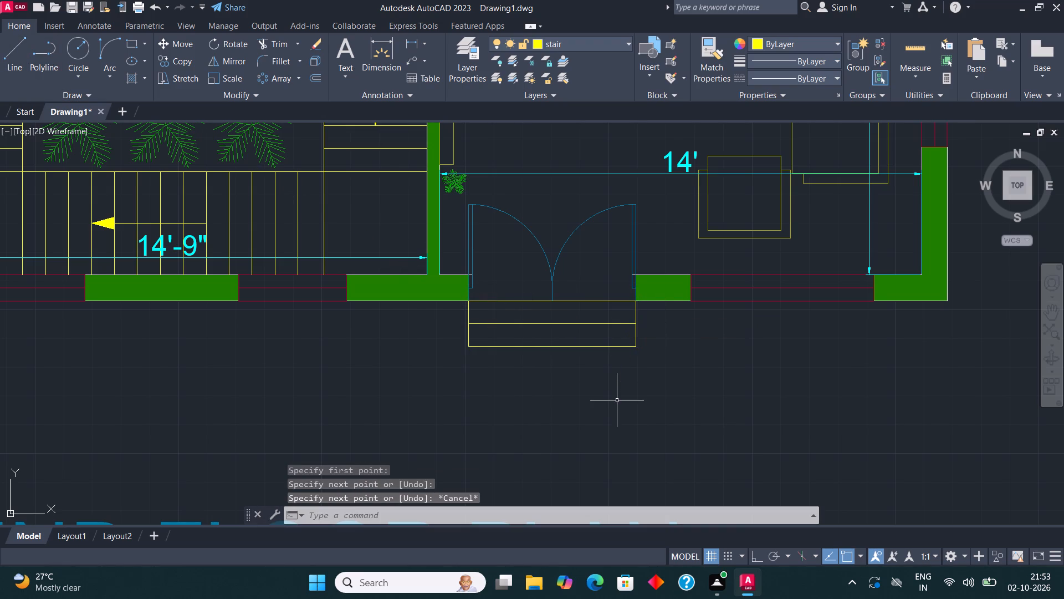
# Examine the whole ground floor plan, including the rooms, furniture, dimensions, entrance steps and title.
pyautogui.scroll(-1, 615, 399)
pyautogui.scroll(-1, 558, 412)
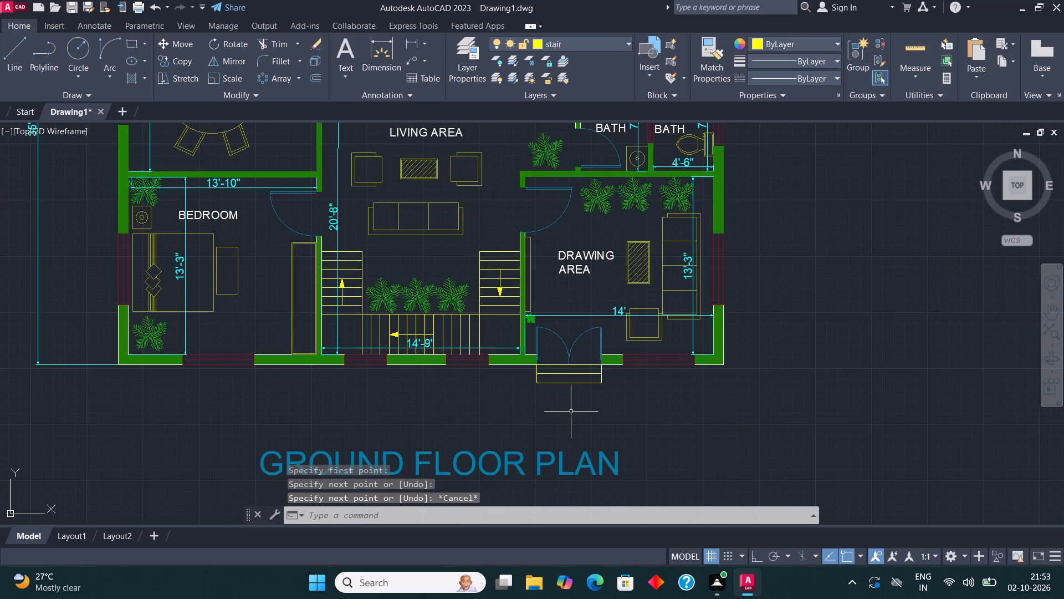
pyautogui.moveTo(595, 382); pyautogui.dragTo(652, 293, button='middle')
pyautogui.scroll(-1, 652, 293)
pyautogui.moveTo(656, 327); pyautogui.dragTo(624, 356, button='middle')
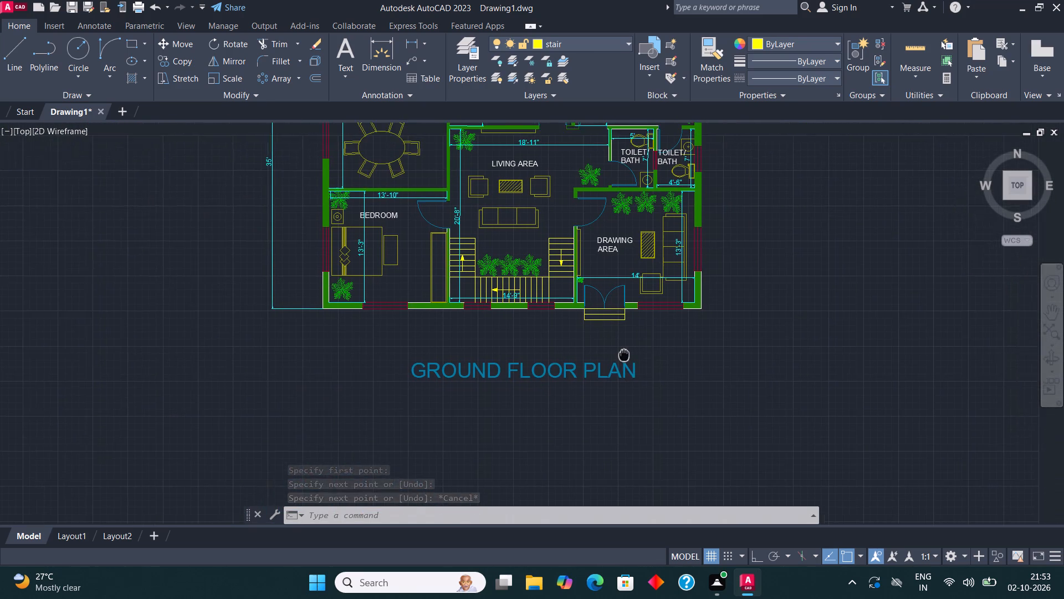
pyautogui.moveTo(624, 356); pyautogui.dragTo(595, 397, button='middle')
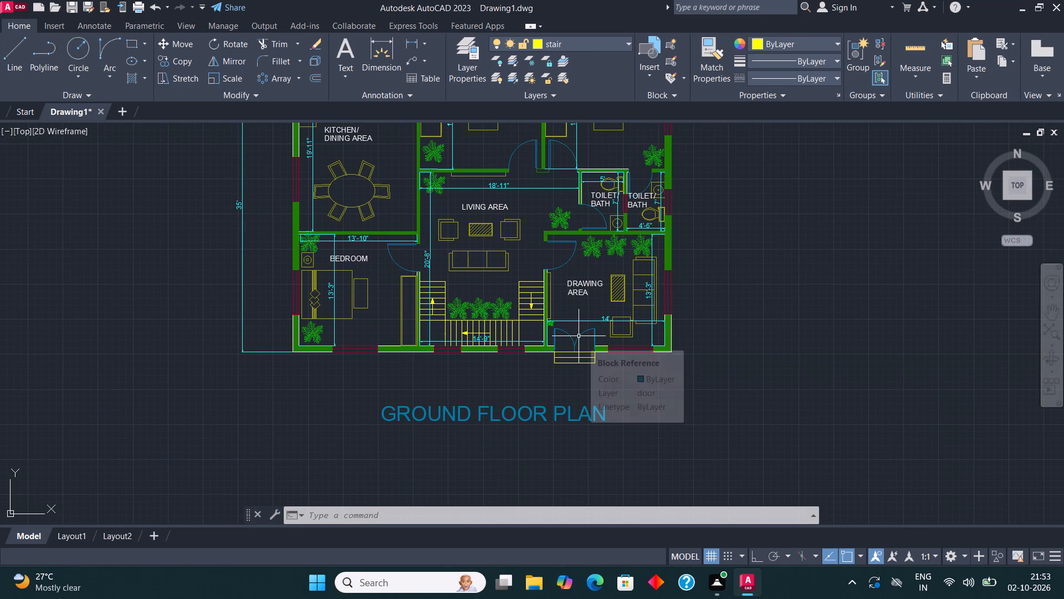
pyautogui.scroll(-1, 579, 336)
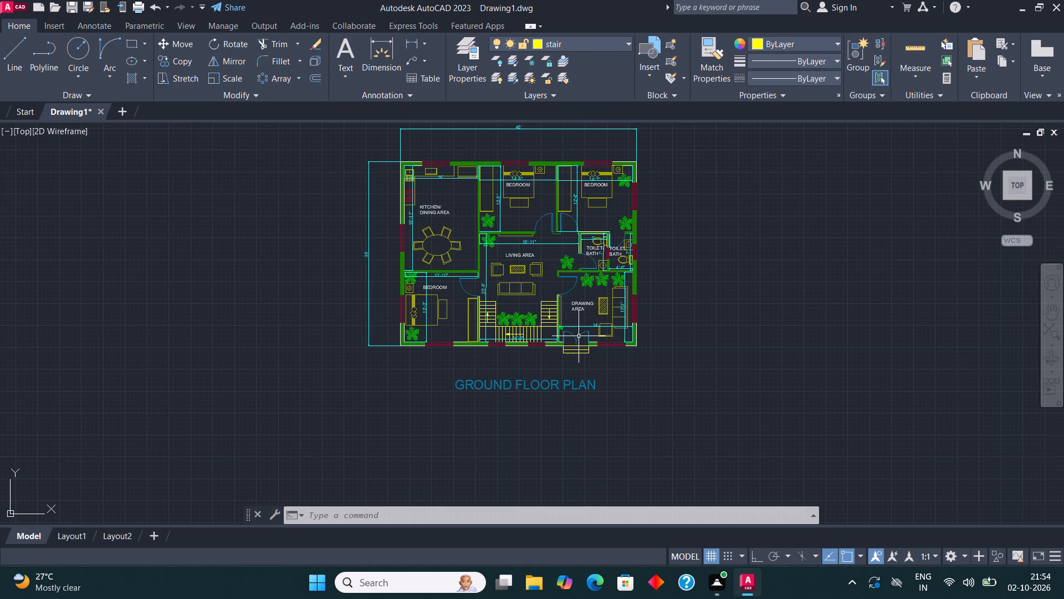
pyautogui.moveTo(579, 319); pyautogui.dragTo(580, 367, button='middle')
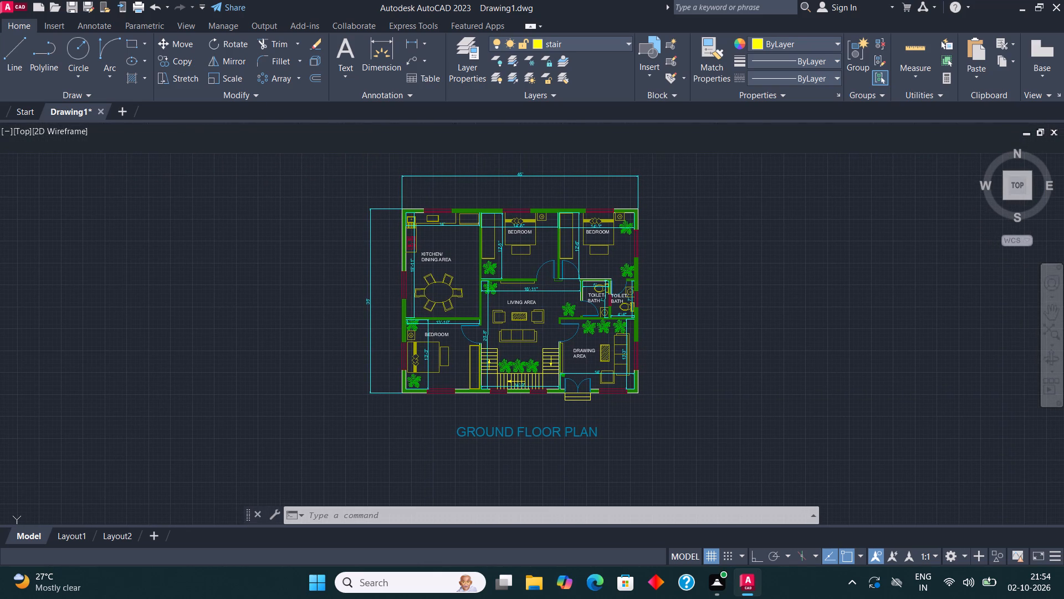
pyautogui.moveTo(589, 325); pyautogui.dragTo(577, 338, button='middle')
pyautogui.scroll(2, 378, 332)
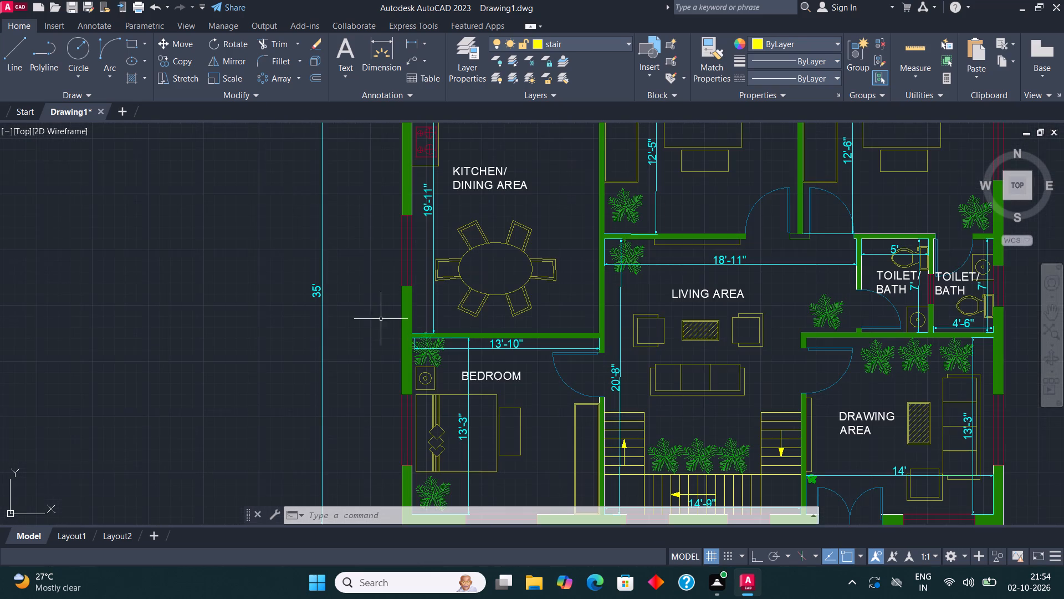
pyautogui.moveTo(503, 299); pyautogui.dragTo(485, 313, button='middle')
pyautogui.scroll(1, 516, 263)
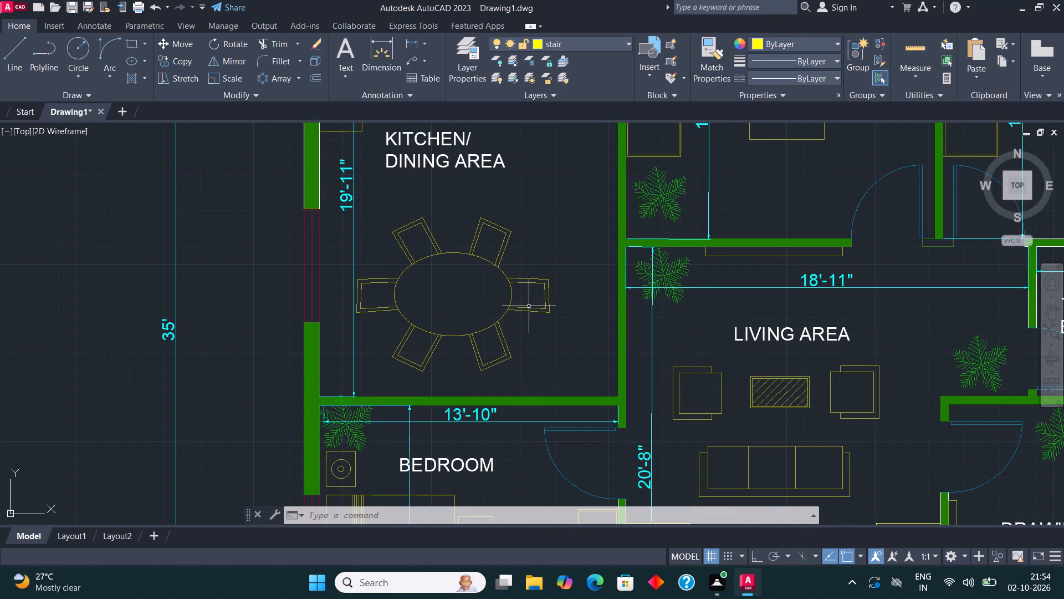
pyautogui.scroll(1, 531, 313)
pyautogui.scroll(-2, 454, 323)
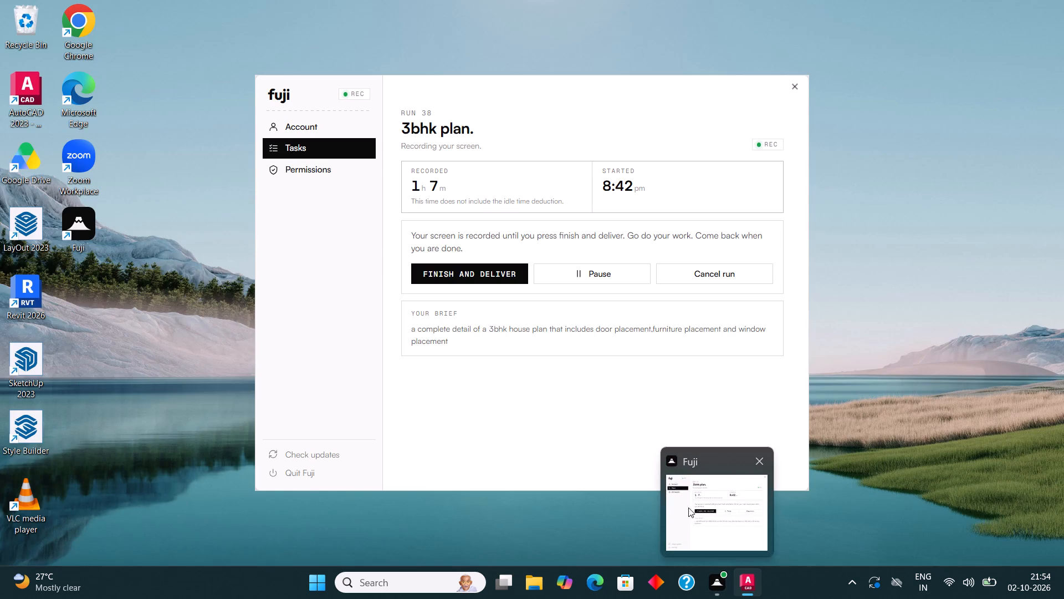
pyautogui.scroll(-4, 460, 398)
pyautogui.scroll(3, 540, 396)
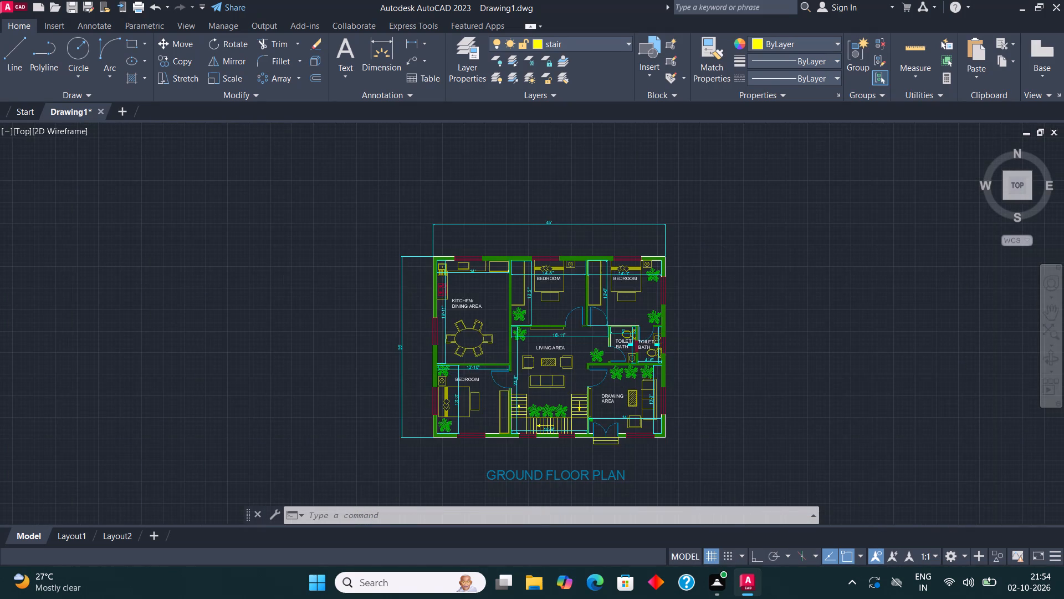
pyautogui.scroll(-1, 441, 336)
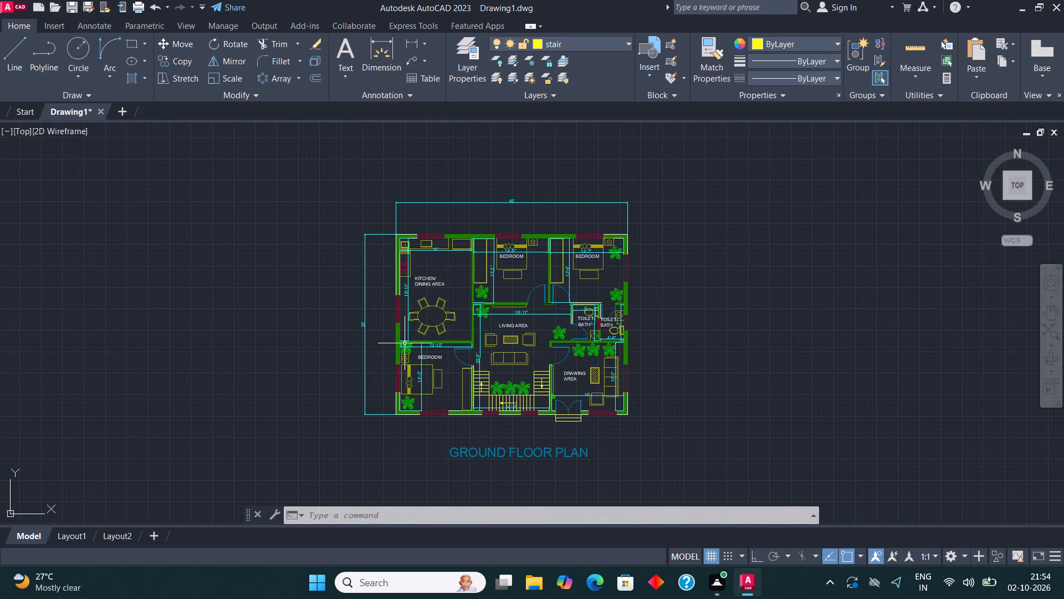
# Save the drawing in the Downloads folder as 3BHK PLAN 1.
pyautogui.hotkey('ctrl', 's')
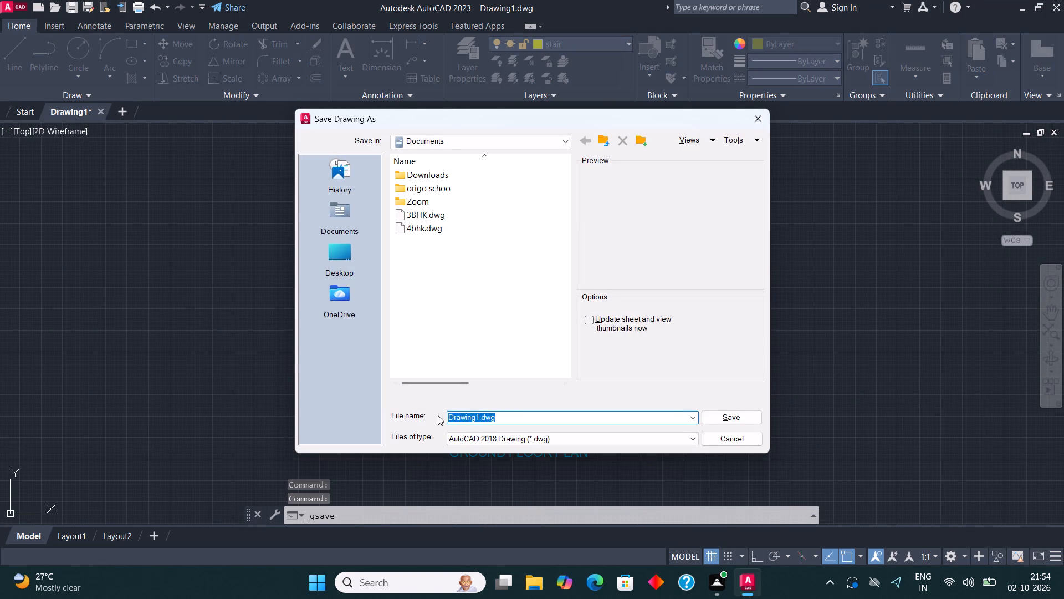
pyautogui.click(543, 140)
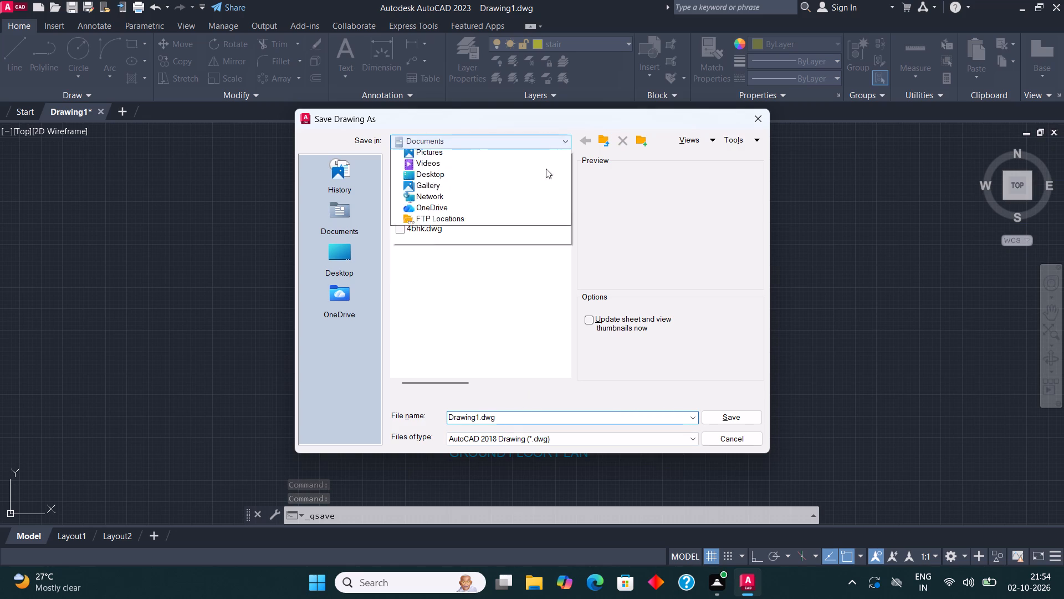
pyautogui.click(520, 267)
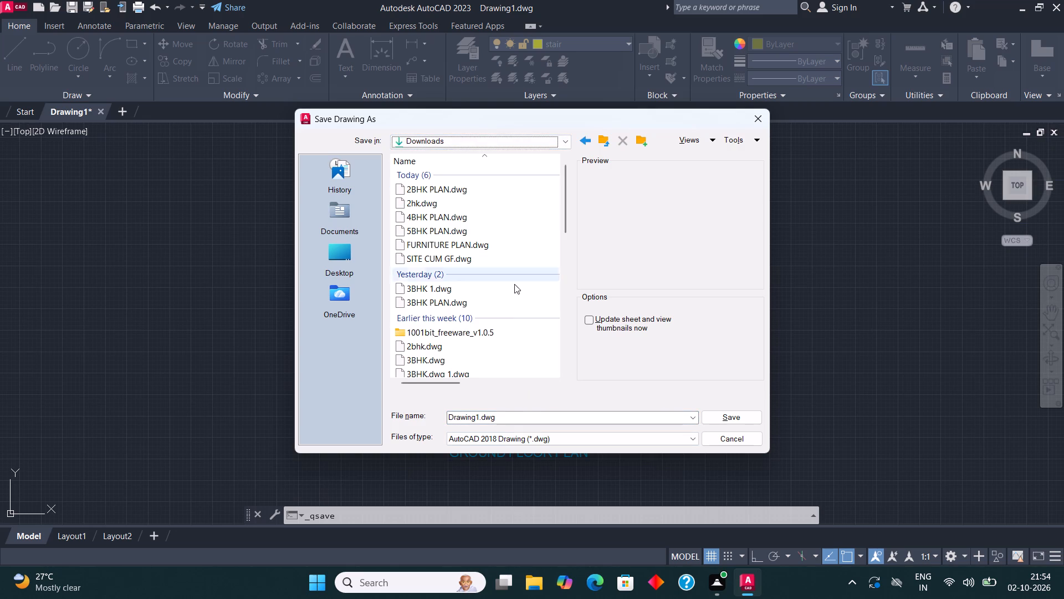
pyautogui.click(517, 418)
pyautogui.press('3')
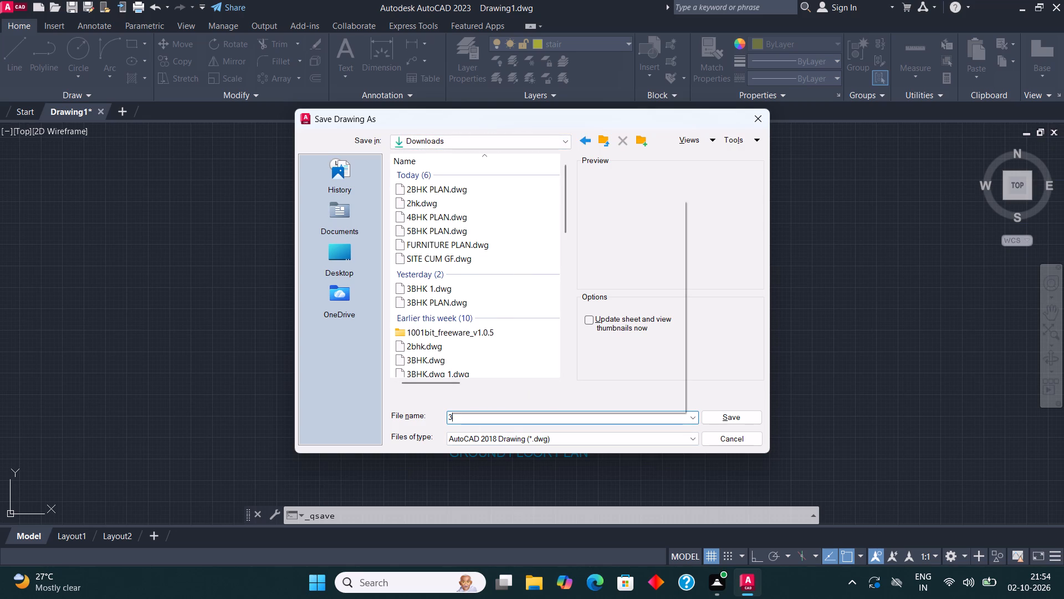
pyautogui.write('BHK')
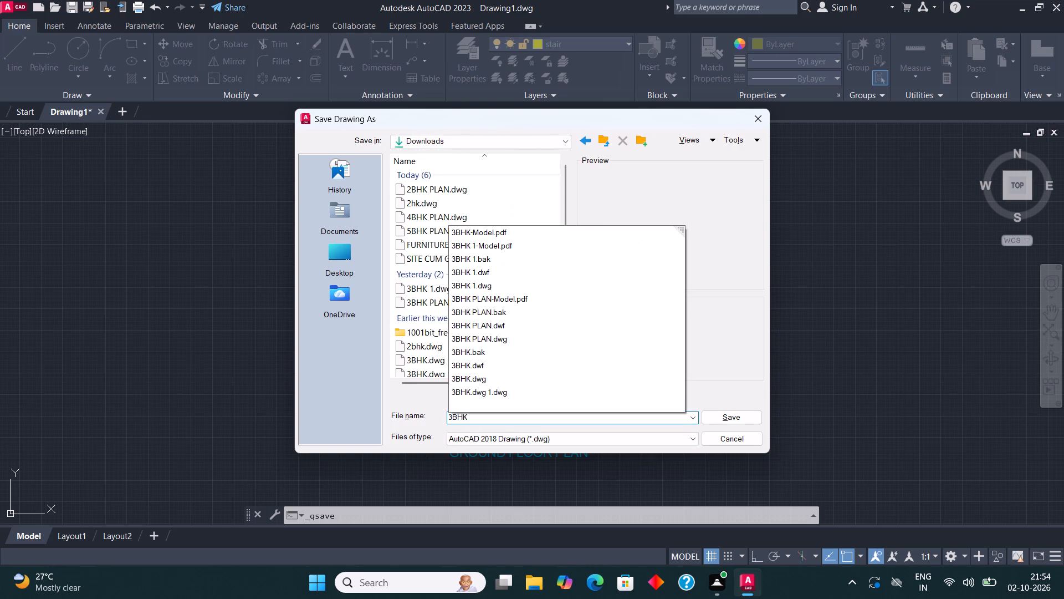
pyautogui.press('space')
pyautogui.write('PL')
pyautogui.write('AN 1')
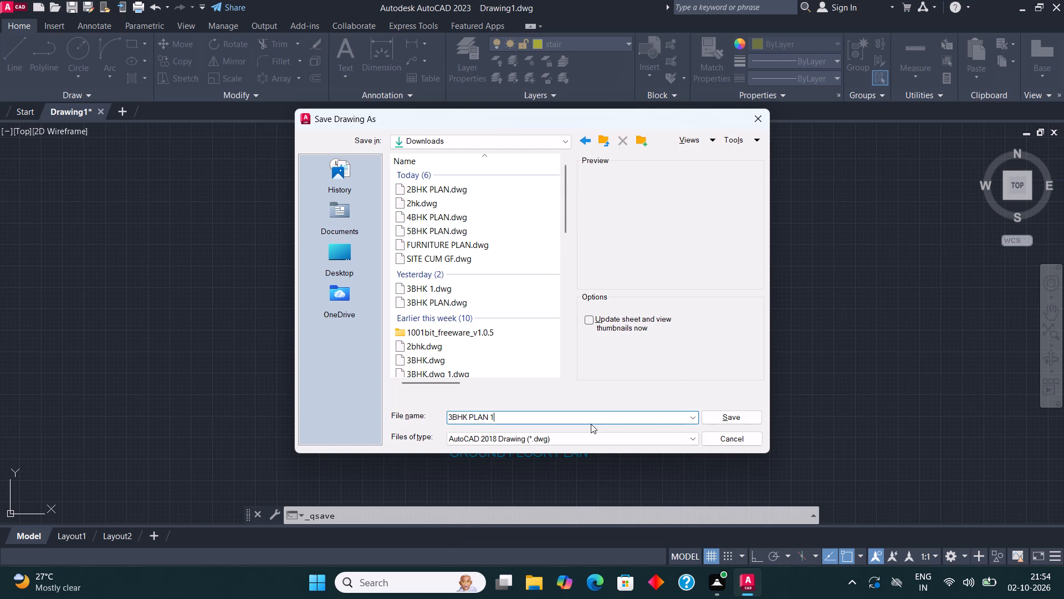
pyautogui.click(717, 414)
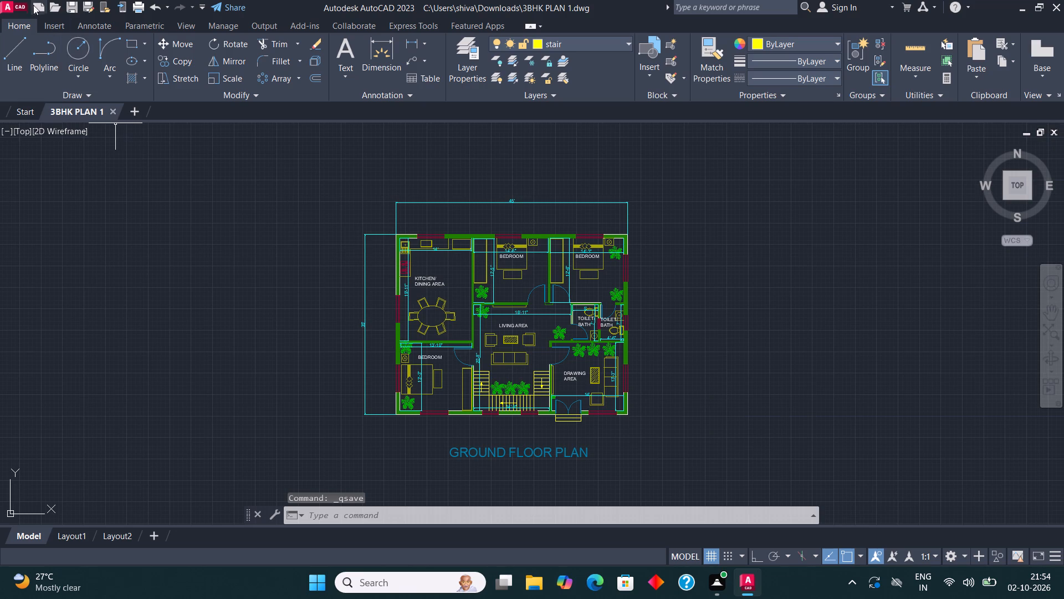
# Set up a plot with AutoCAD PDF (High Quality Print).pc3, using a Window plot area around the whole plan, dimensions and title.
pyautogui.click(2, 3)
pyautogui.click(53, 313)
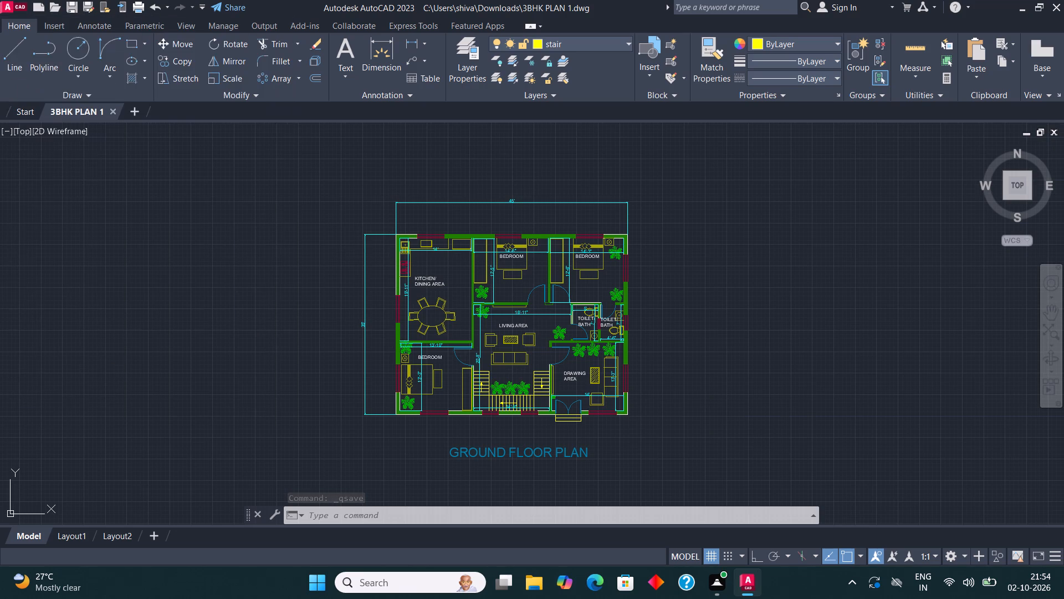
pyautogui.click(424, 185)
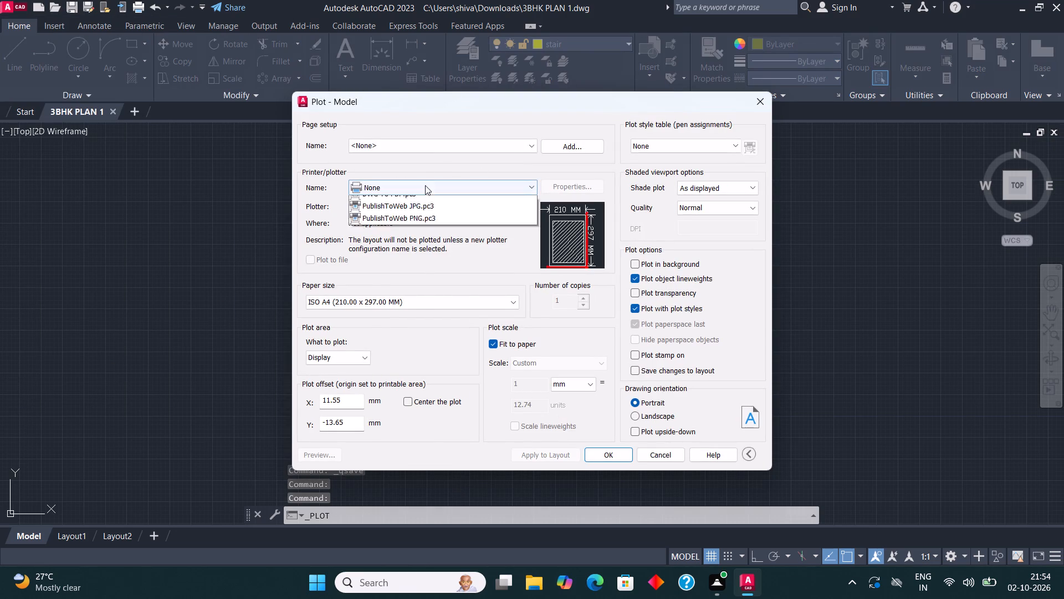
pyautogui.click(438, 252)
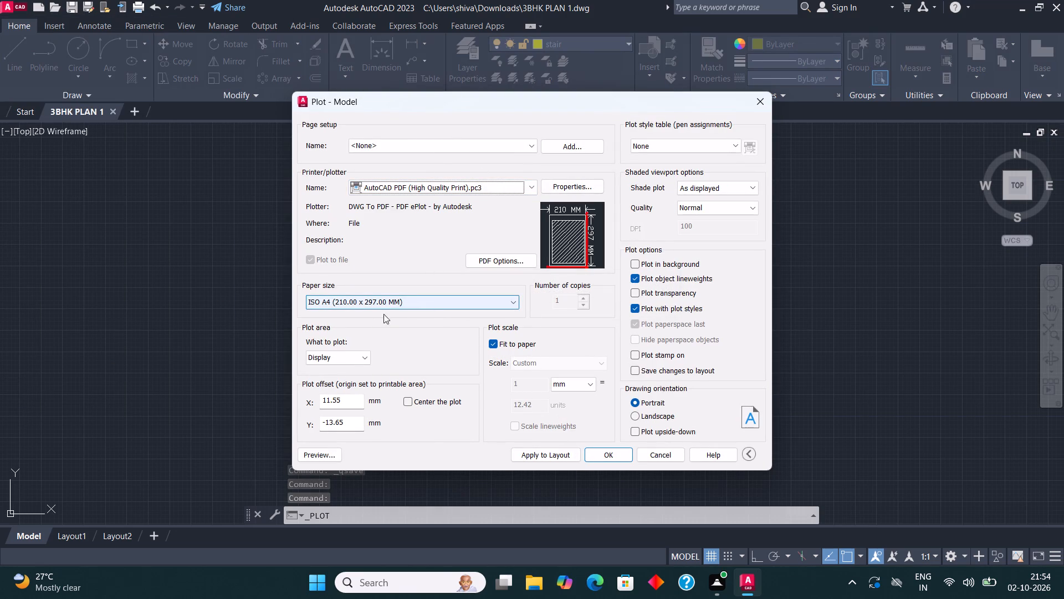
pyautogui.click(347, 361)
pyautogui.click(344, 398)
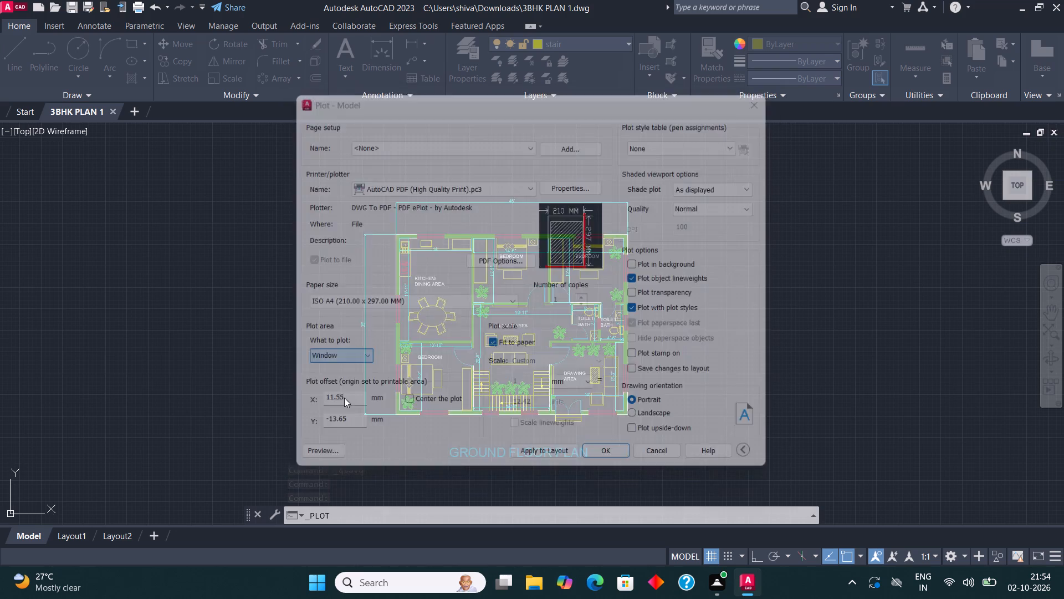
pyautogui.moveTo(293, 169); pyautogui.dragTo(625, 322)
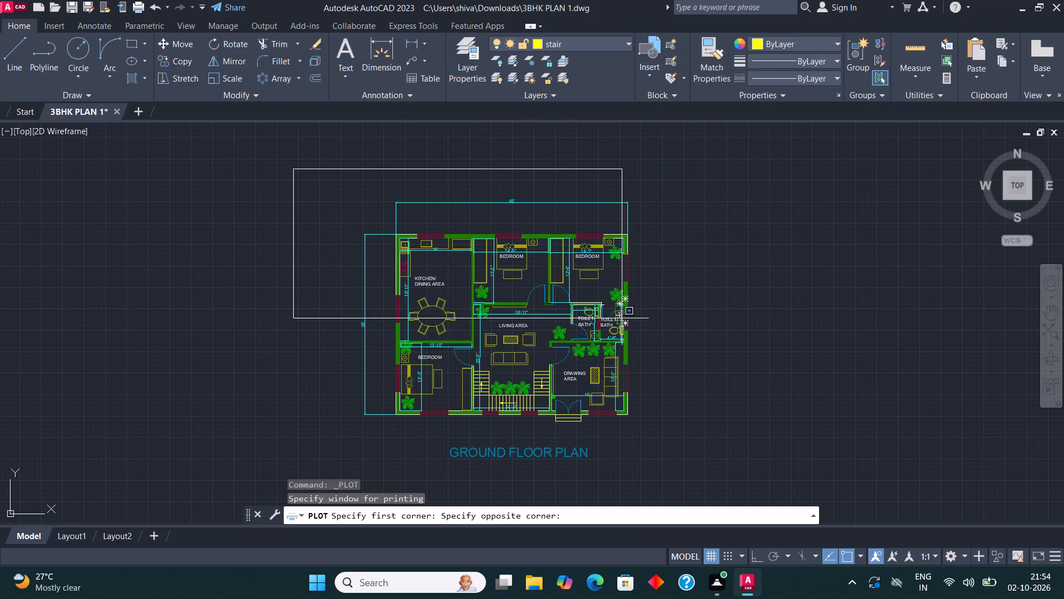
pyautogui.moveTo(625, 322); pyautogui.dragTo(705, 485)
pyautogui.click(705, 485)
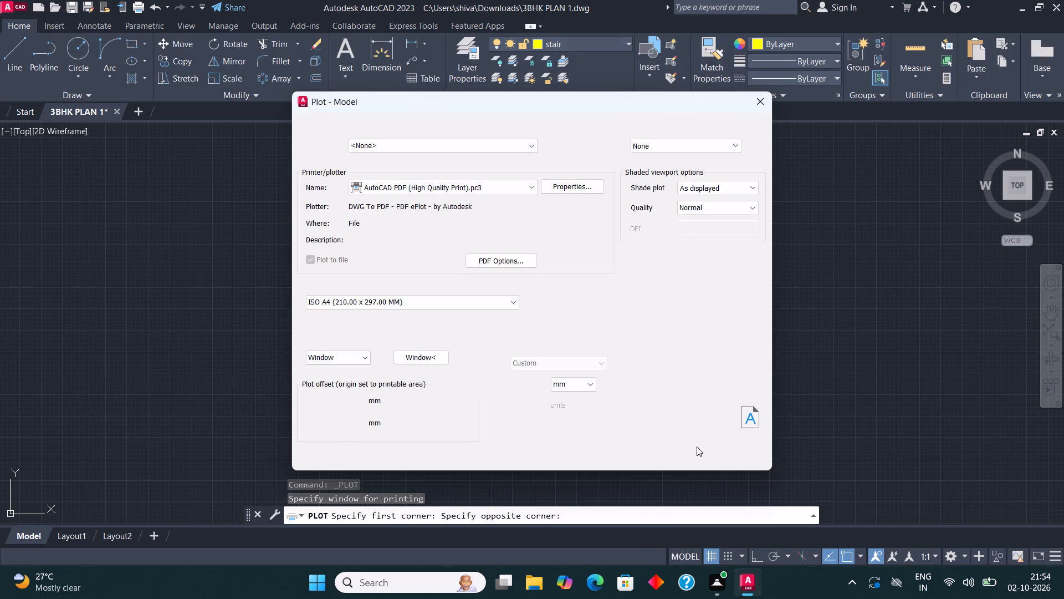
# Plot the ground floor plan to the Downloads folder as 3BHK PLAN 1-Model.pdf, then check the resulting PDF and close it.
pyautogui.click(611, 457)
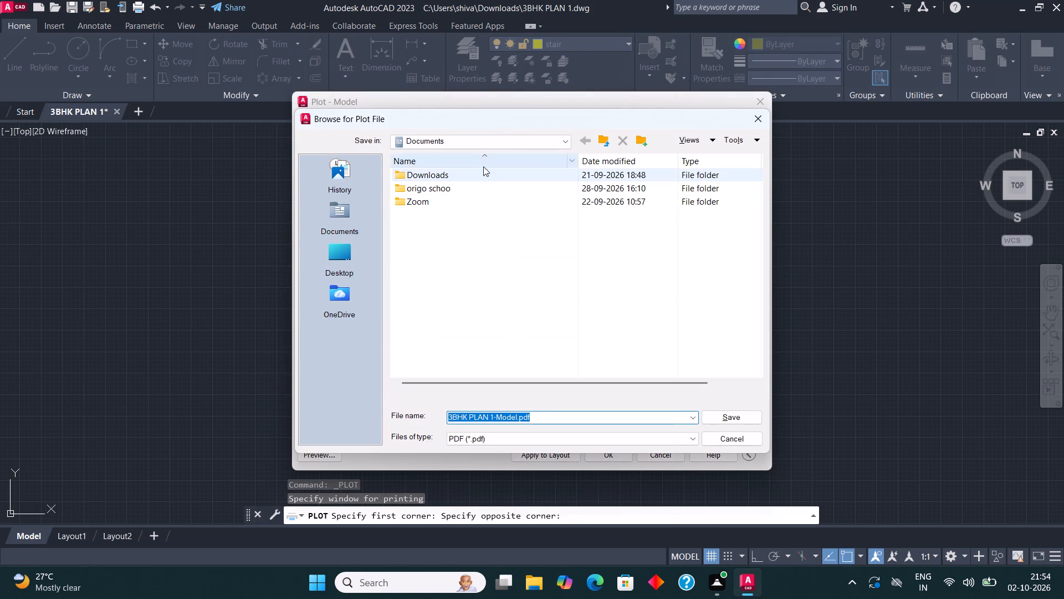
pyautogui.click(490, 140)
pyautogui.click(484, 262)
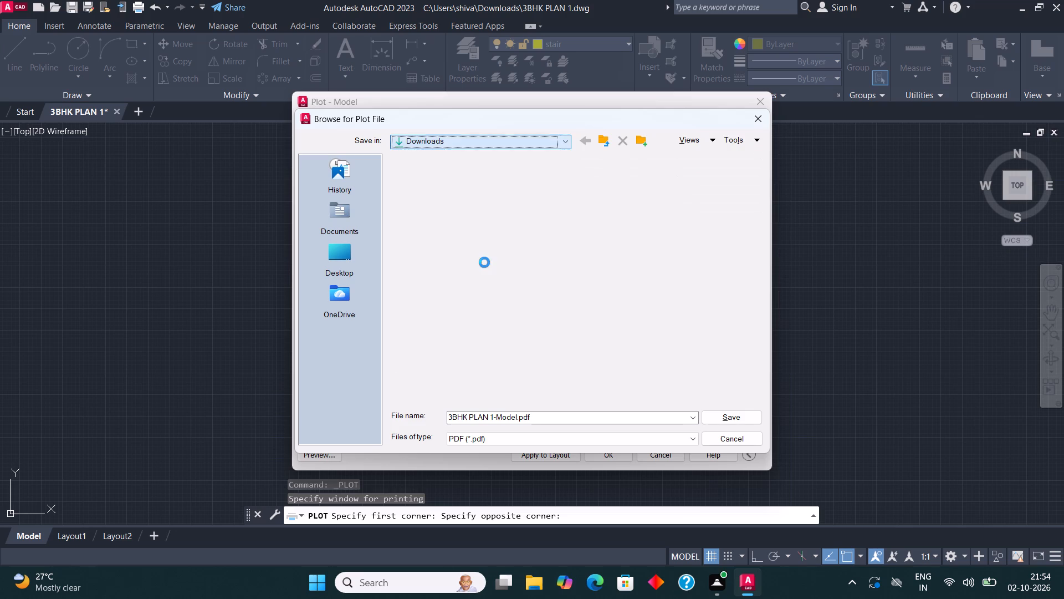
pyautogui.click(729, 418)
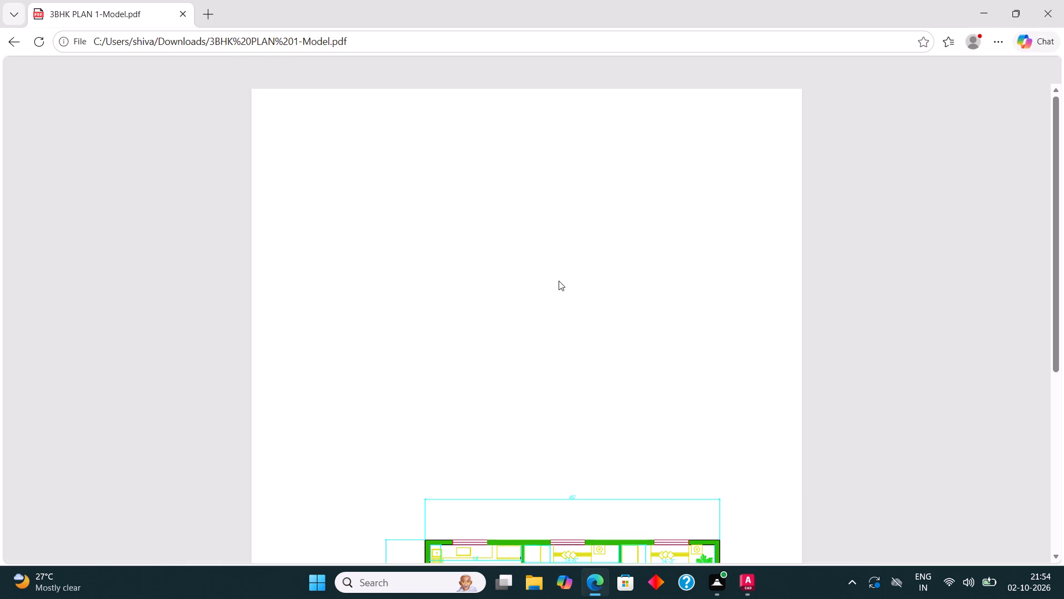
pyautogui.scroll(-5, 559, 282)
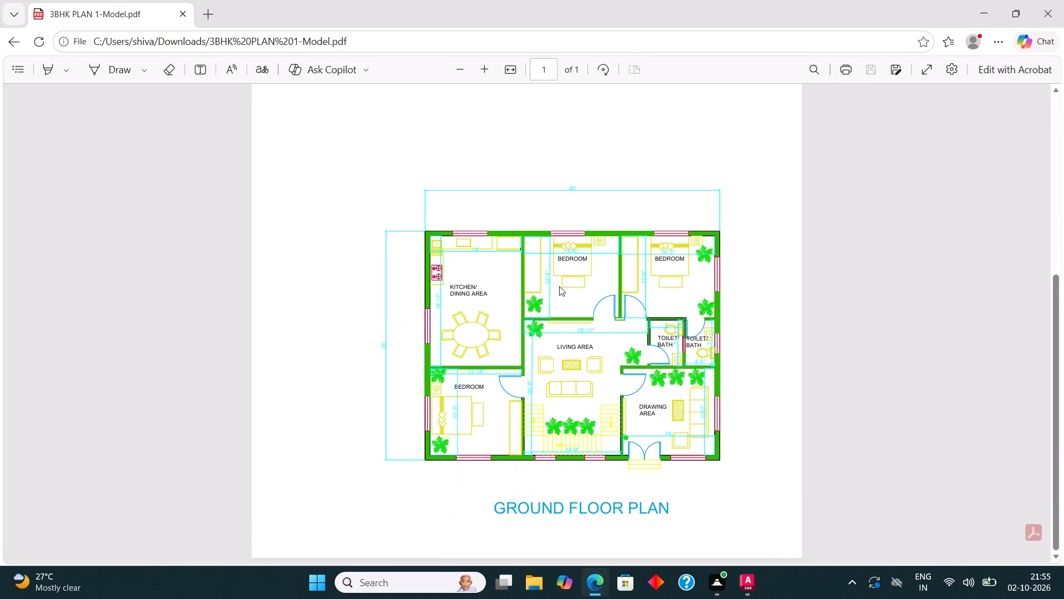
pyautogui.scroll(-1, 558, 290)
pyautogui.click(1045, 11)
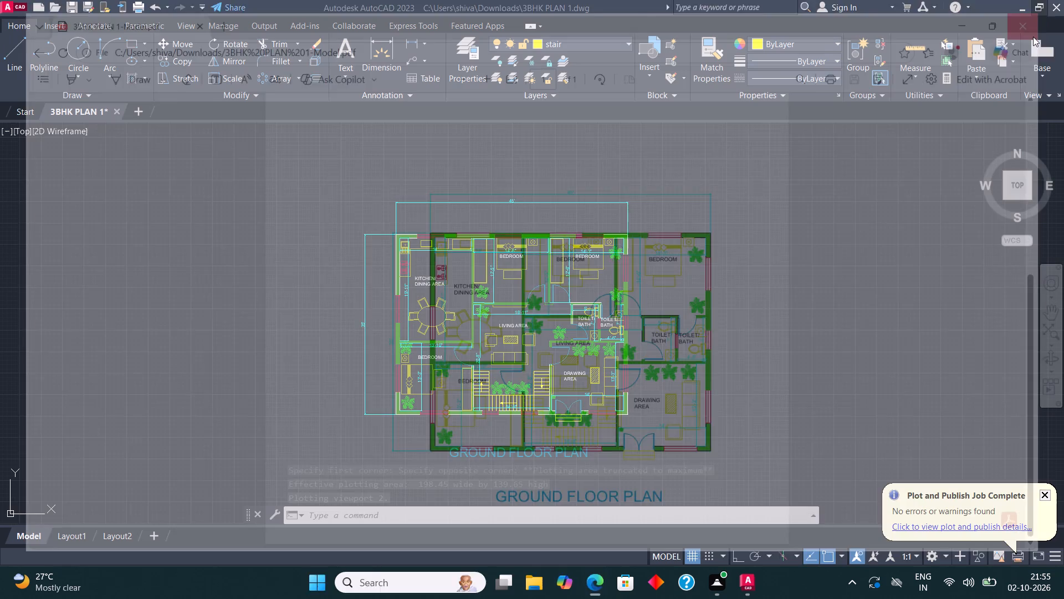
# Export the drawing in DWF format to the Downloads folder as 3BHK PLAN 1.dwf.
pyautogui.click(2, 6)
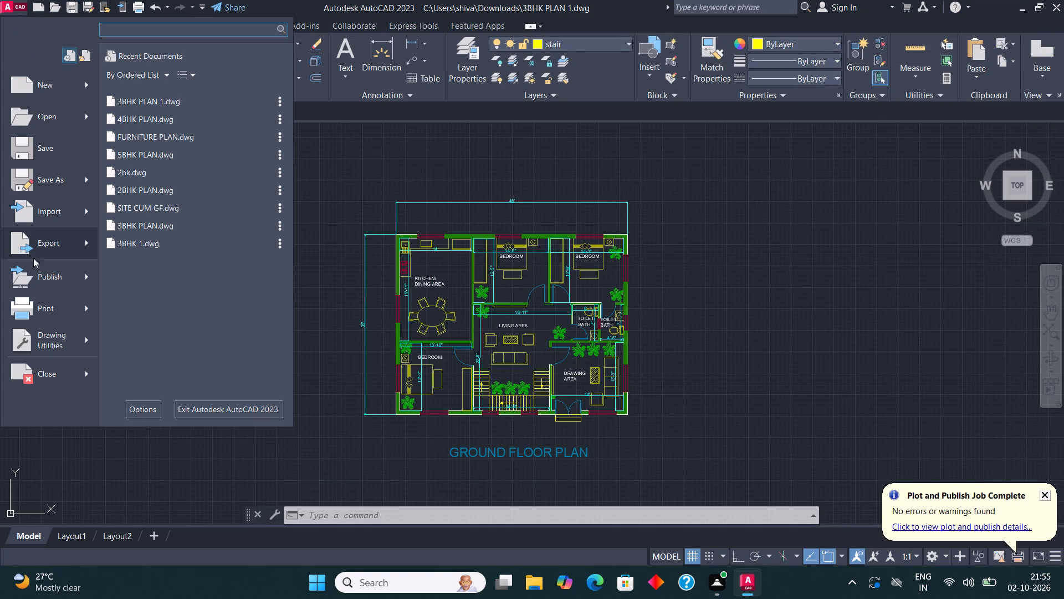
pyautogui.click(56, 246)
pyautogui.click(205, 86)
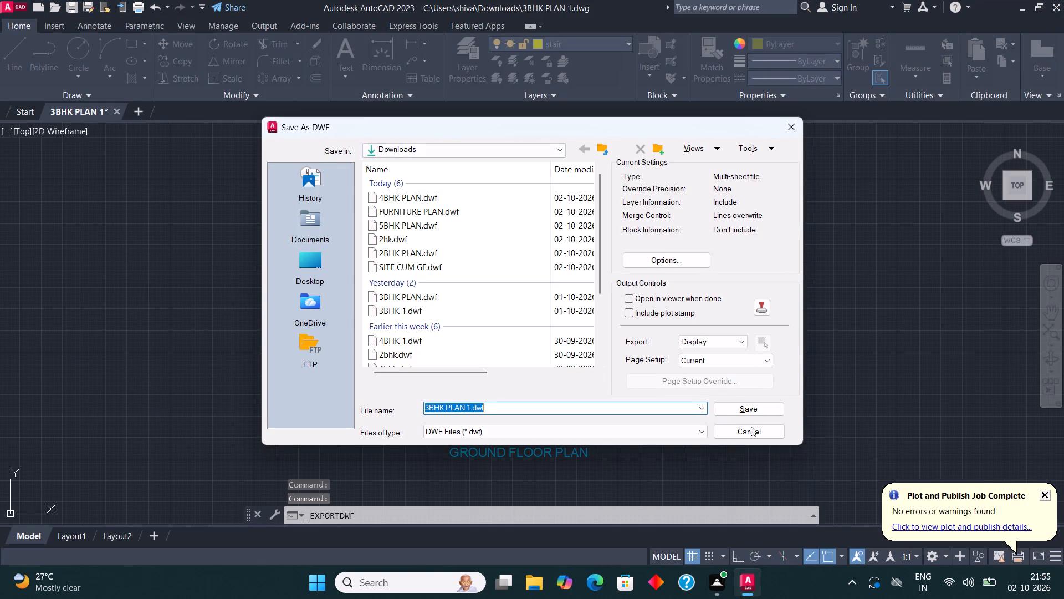
pyautogui.click(739, 404)
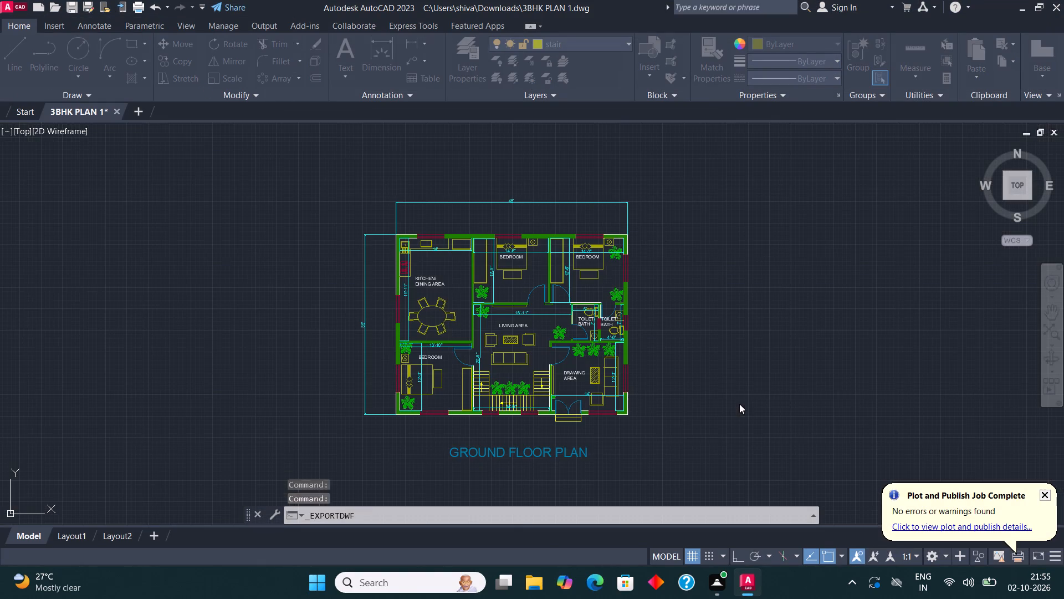